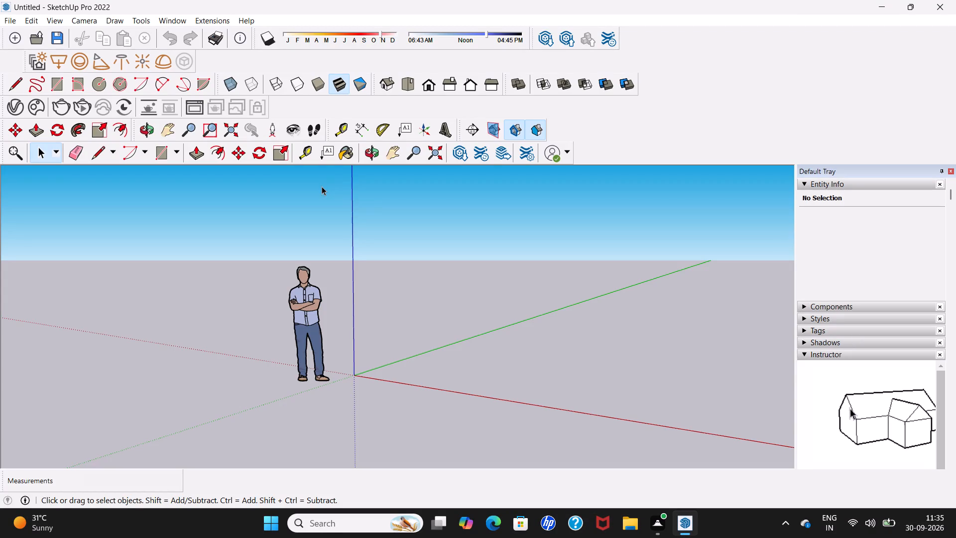
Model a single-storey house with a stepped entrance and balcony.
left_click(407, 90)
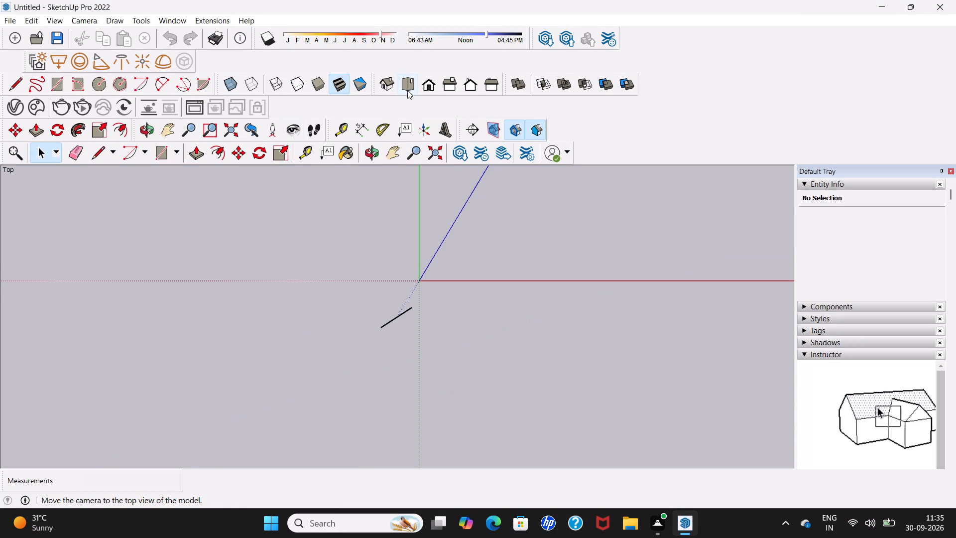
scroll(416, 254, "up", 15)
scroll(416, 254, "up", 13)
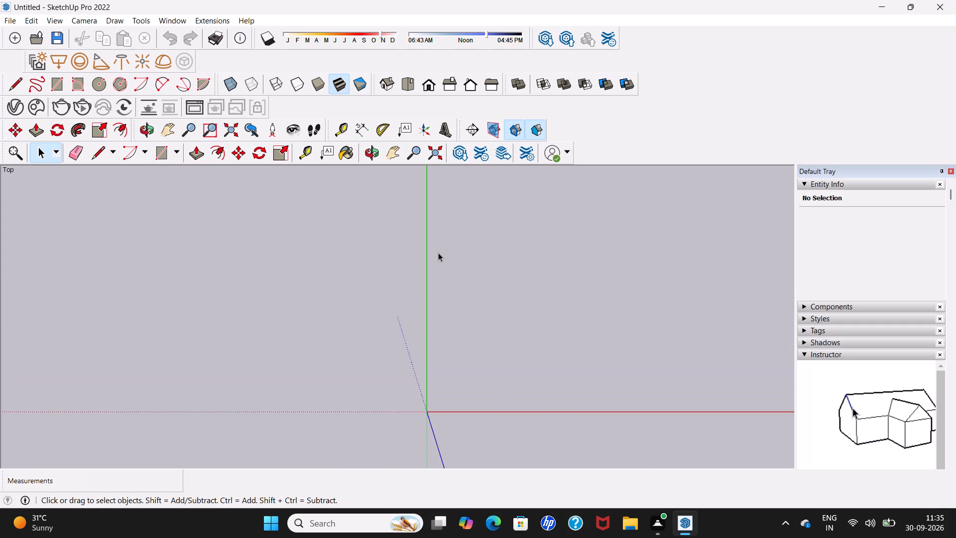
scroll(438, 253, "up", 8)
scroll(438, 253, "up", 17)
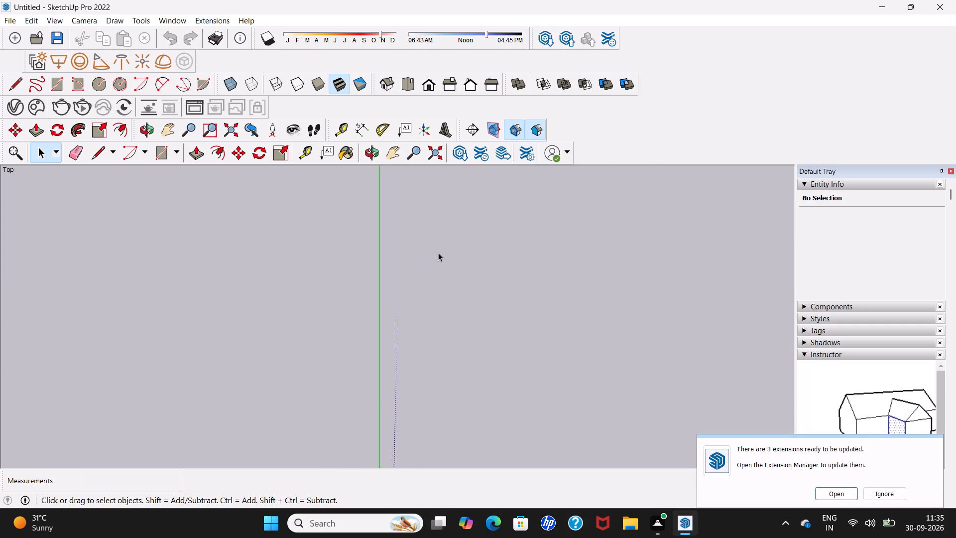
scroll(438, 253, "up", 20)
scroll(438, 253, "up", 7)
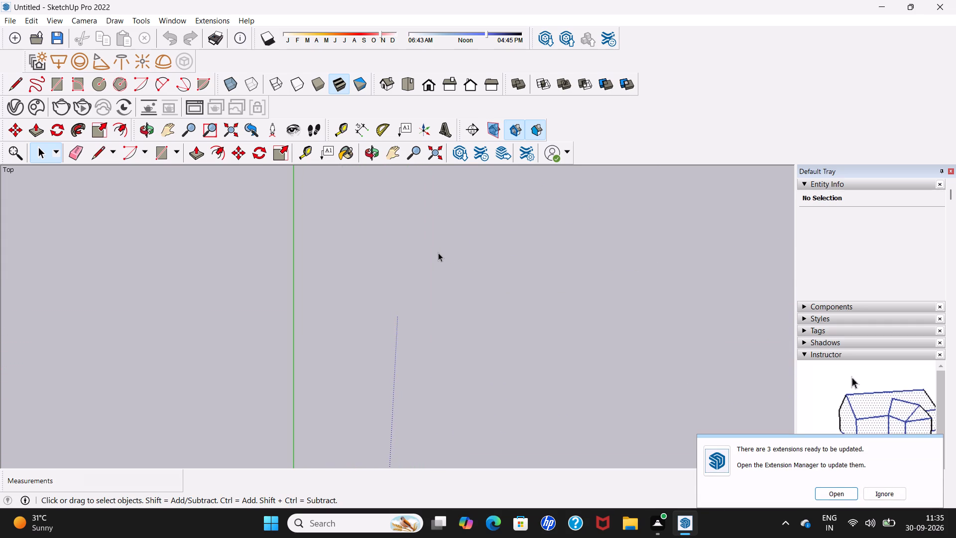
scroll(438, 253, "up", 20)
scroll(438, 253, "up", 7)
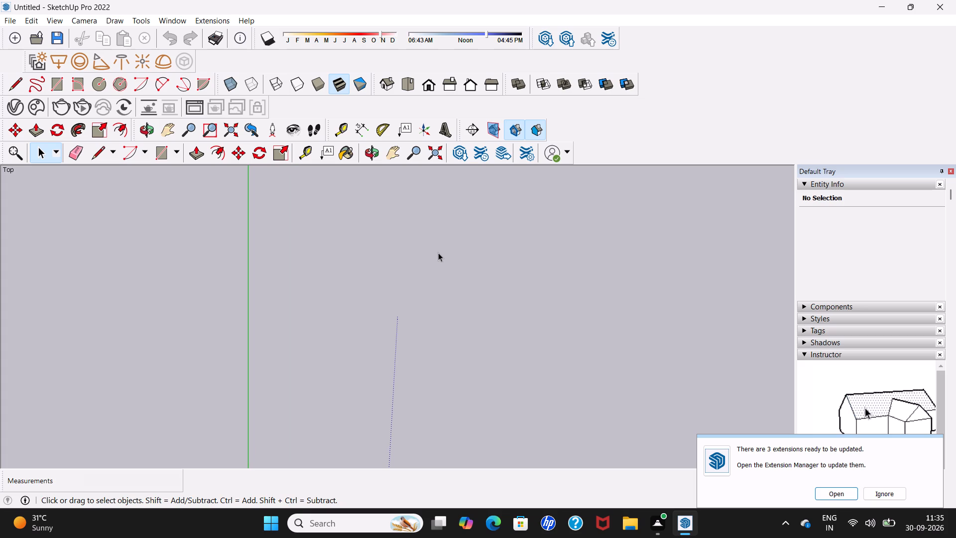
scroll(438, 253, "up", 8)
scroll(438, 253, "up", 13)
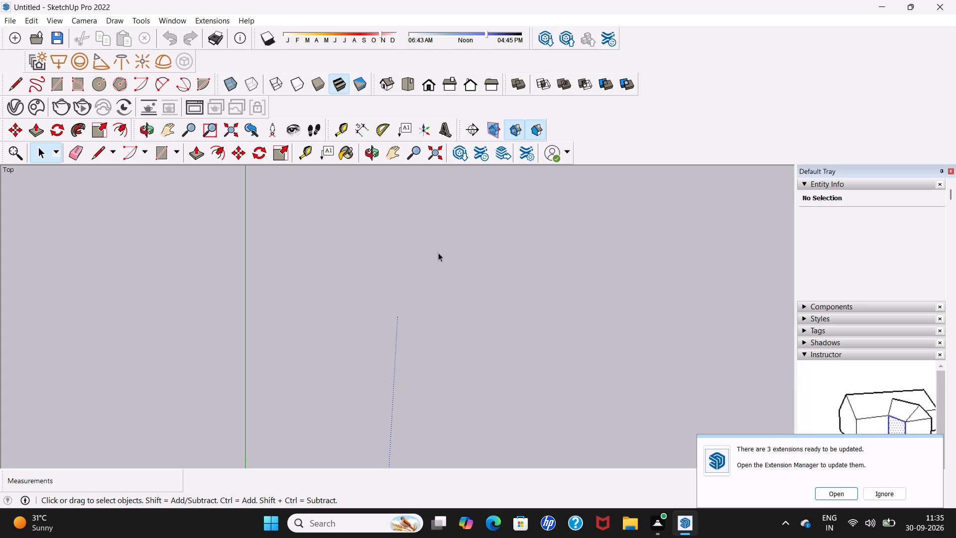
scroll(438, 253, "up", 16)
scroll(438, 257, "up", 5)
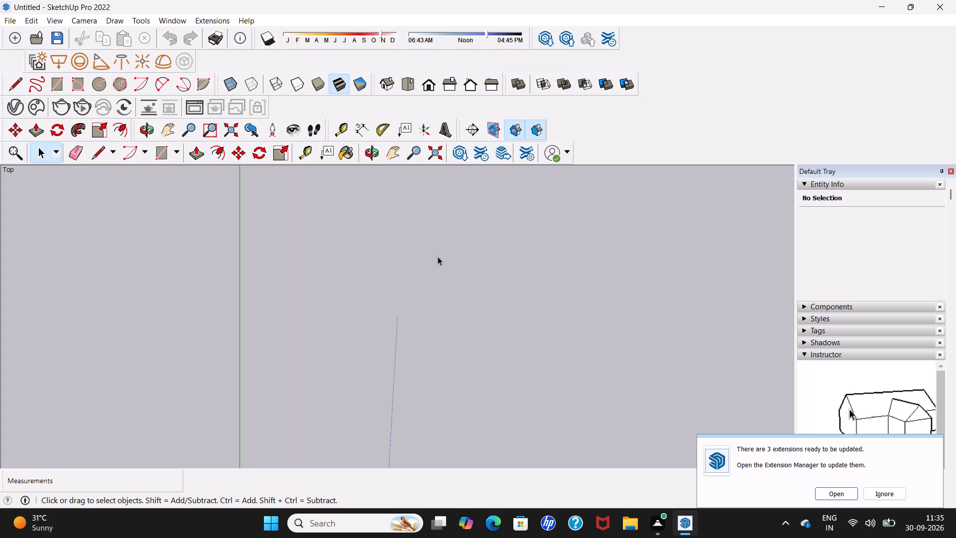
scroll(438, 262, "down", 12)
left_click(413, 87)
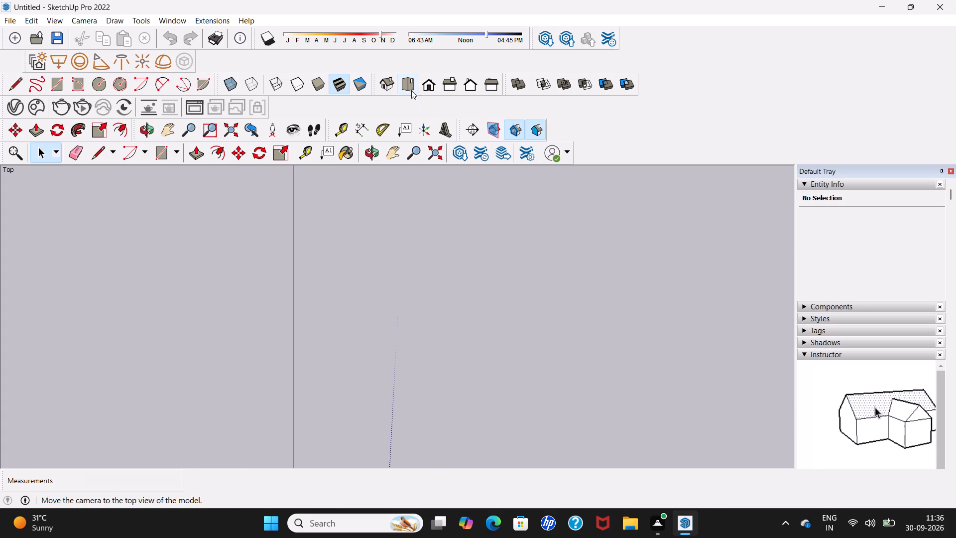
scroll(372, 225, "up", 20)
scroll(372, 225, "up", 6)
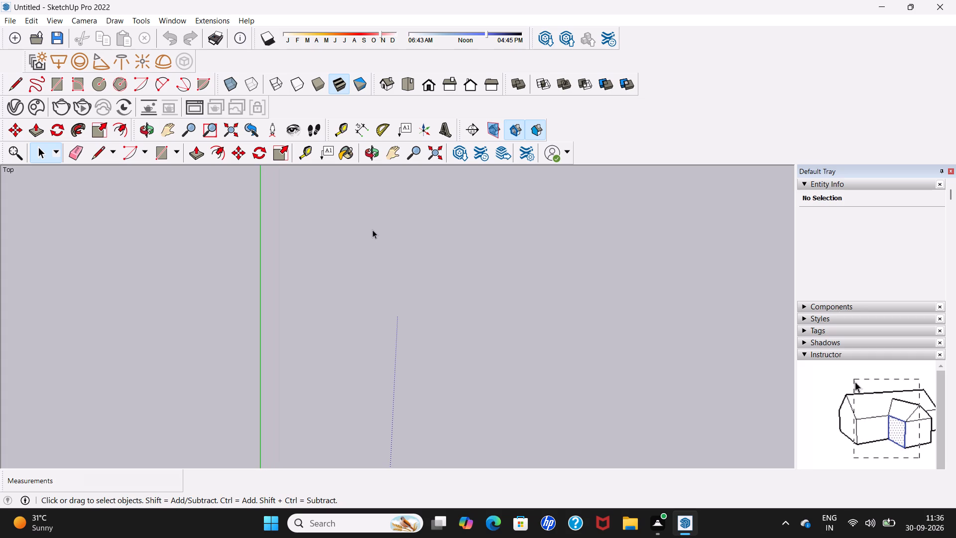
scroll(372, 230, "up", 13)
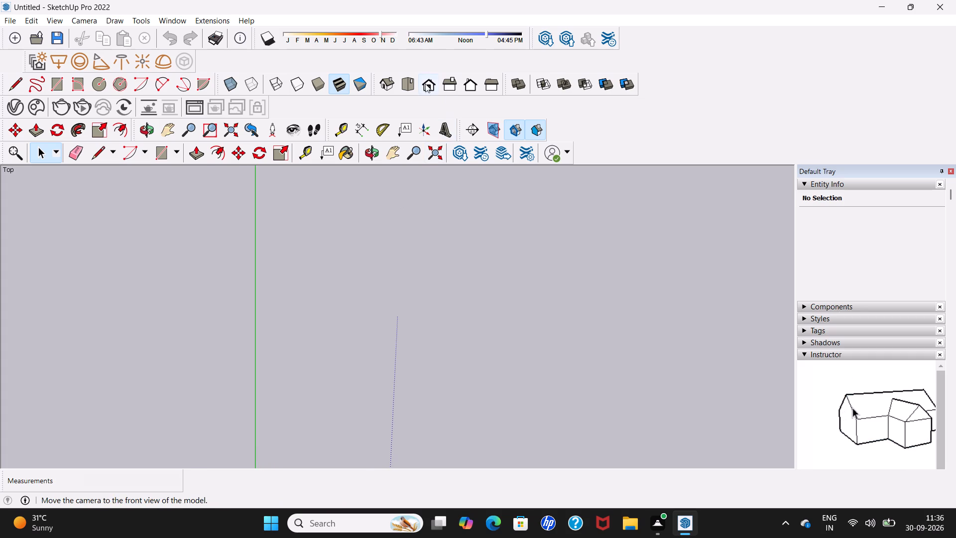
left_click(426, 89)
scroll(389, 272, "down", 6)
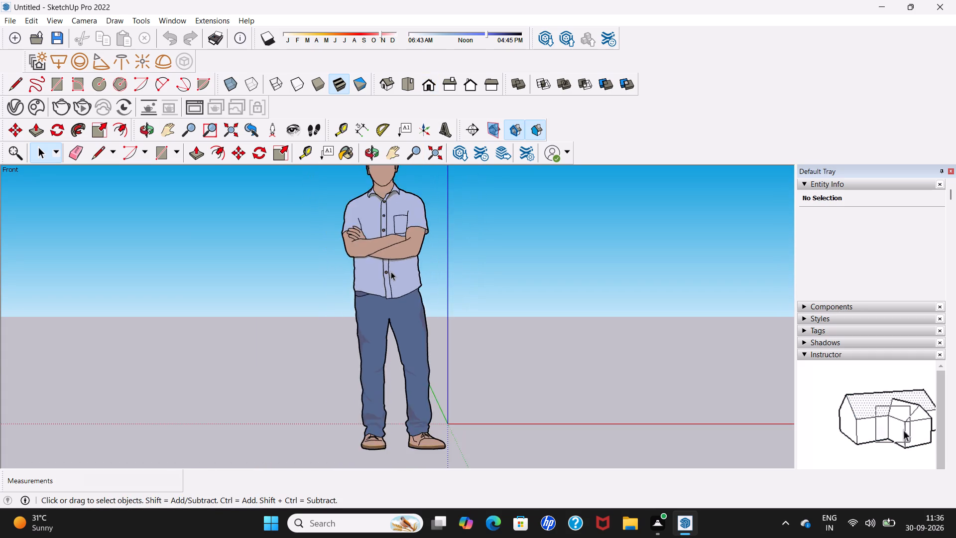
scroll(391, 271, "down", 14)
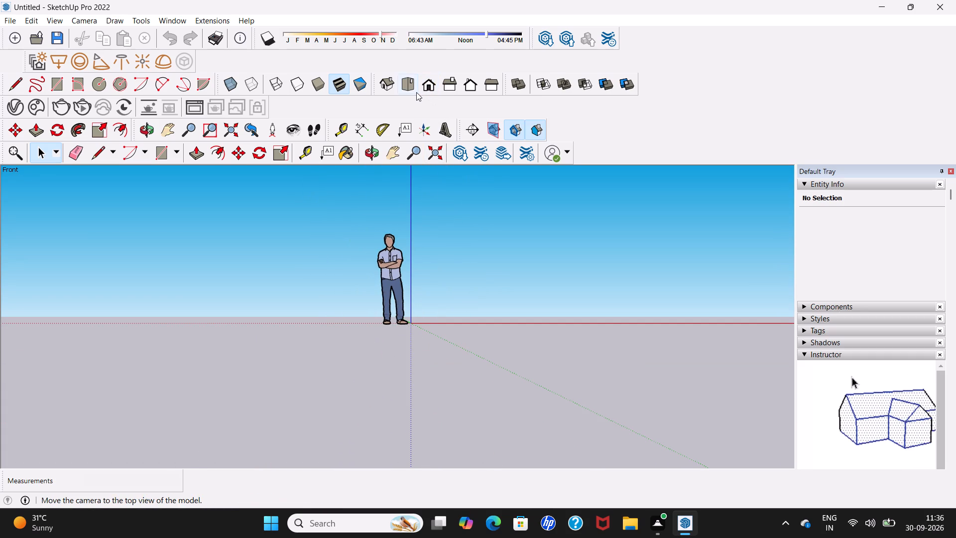
Draw a 20' by 20' square on the ground plane near the origin, working in the top view.
left_click(415, 92)
scroll(468, 246, "up", 15)
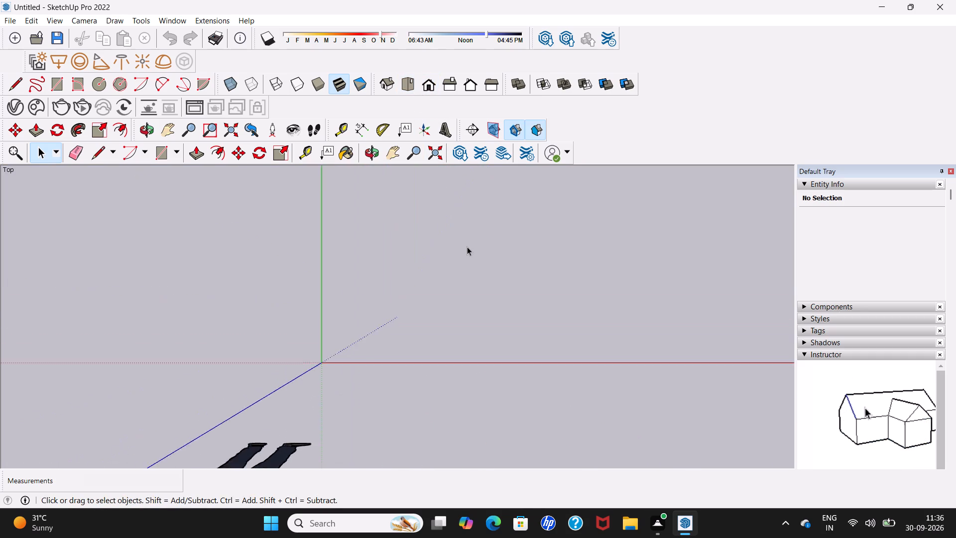
scroll(467, 247, "up", 20)
scroll(467, 247, "up", 10)
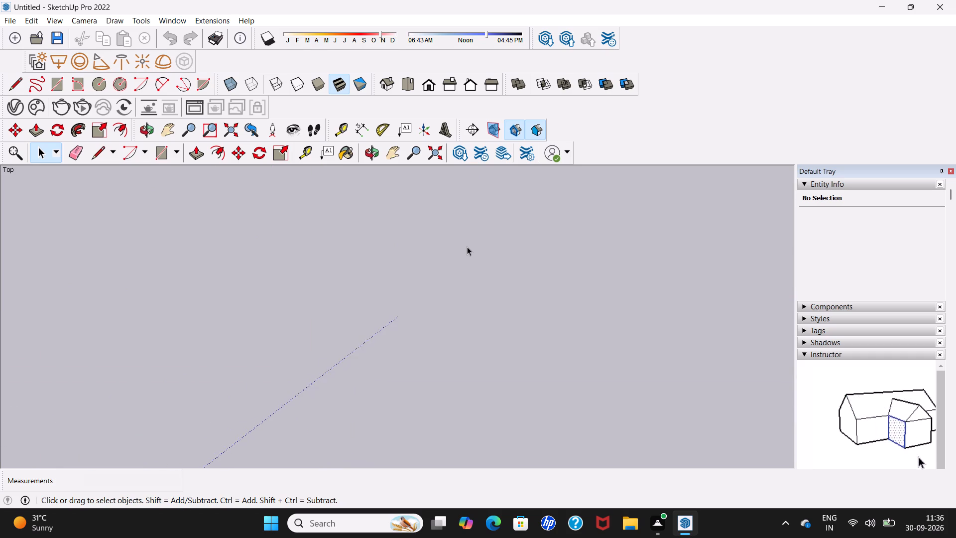
scroll(467, 247, "up", 4)
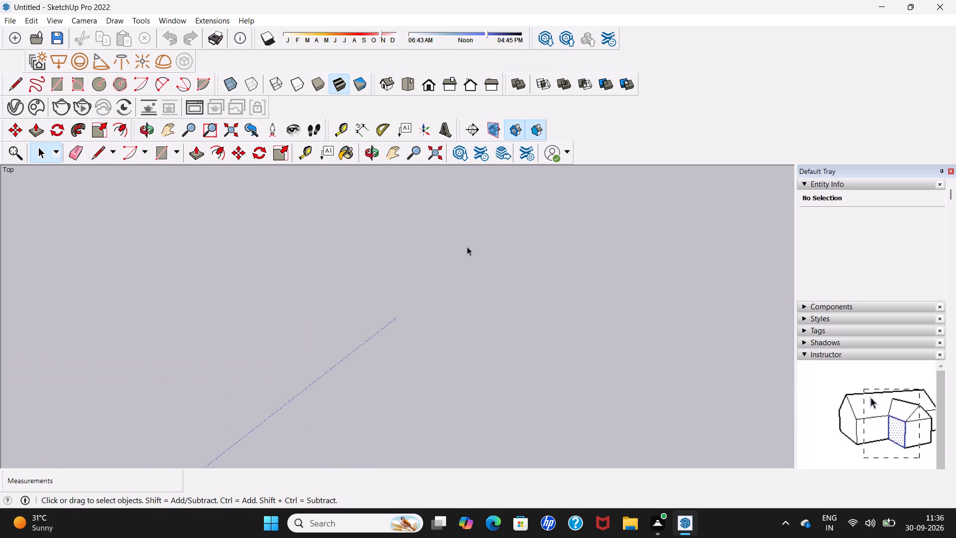
scroll(462, 250, "down", 1)
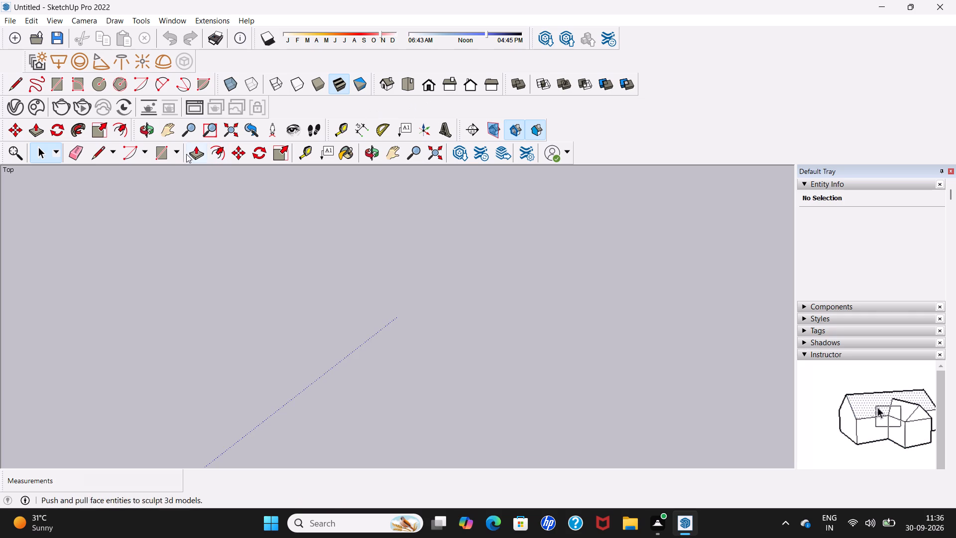
left_click(166, 154)
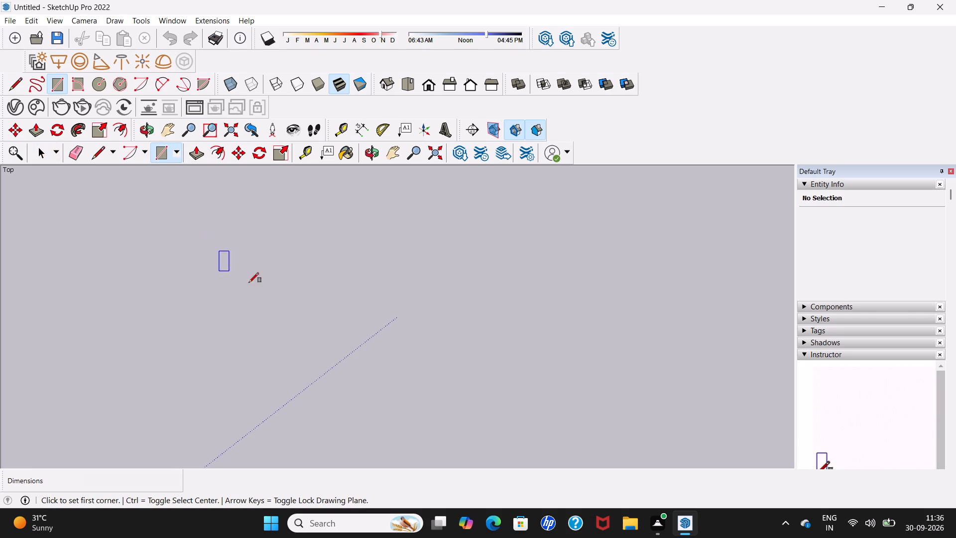
left_click(302, 315)
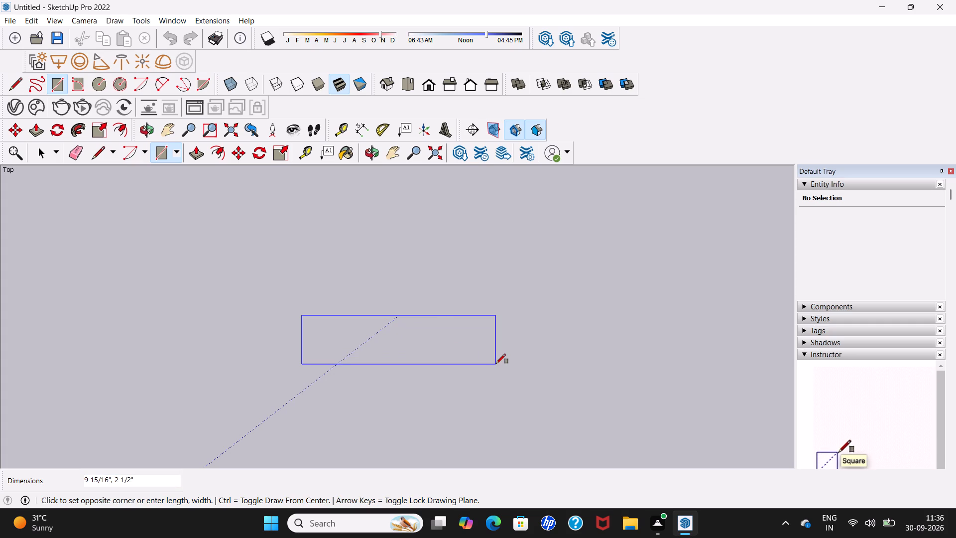
key("2")
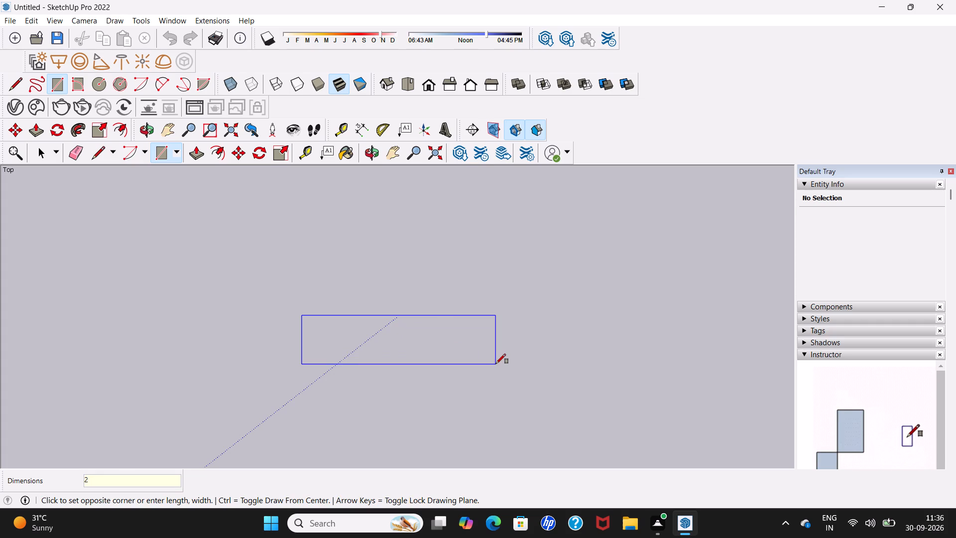
key("0")
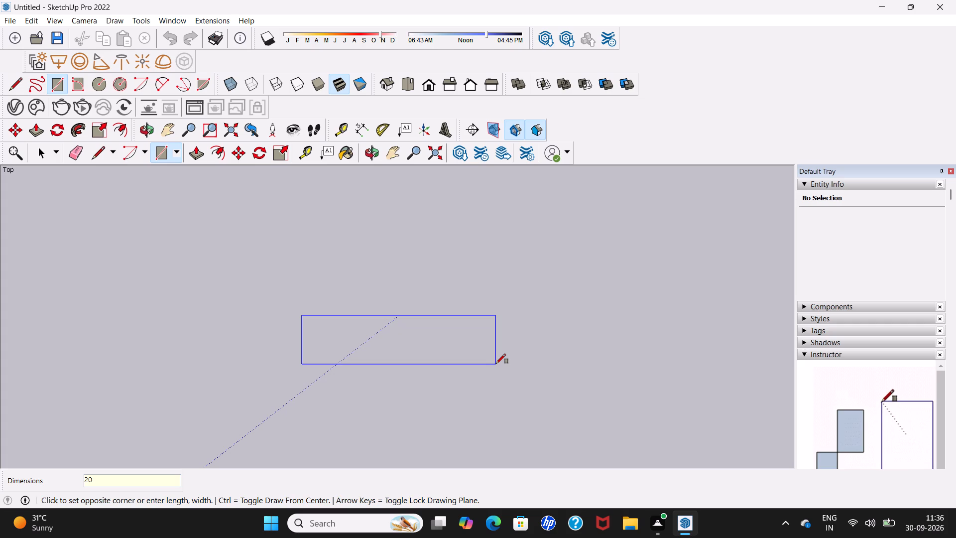
type("',20'")
key("Return")
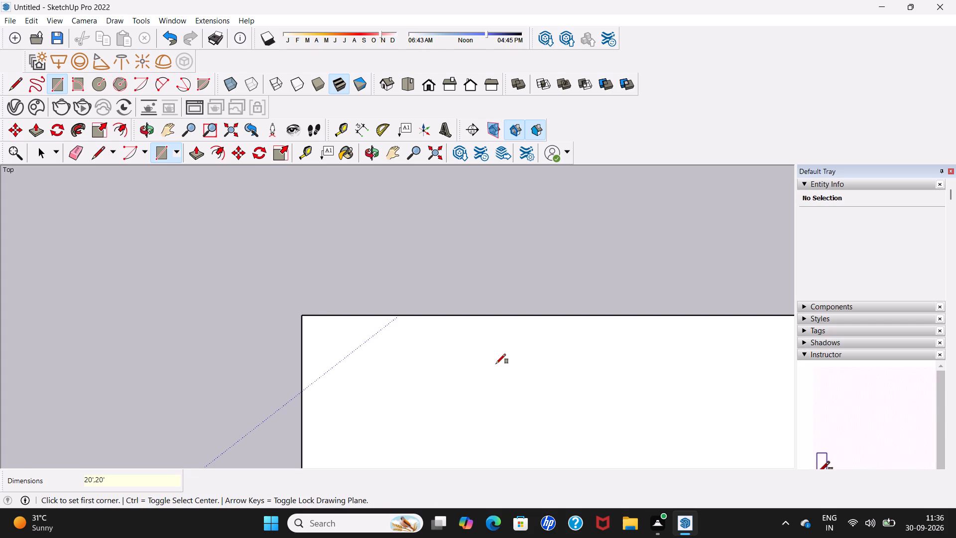
scroll(477, 360, "down", 20)
scroll(477, 360, "down", 15)
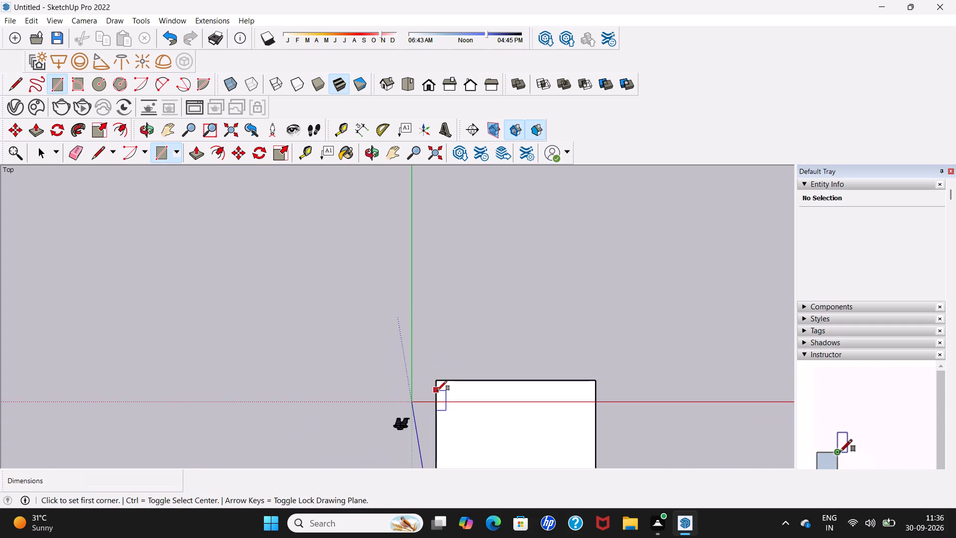
scroll(437, 391, "down", 6)
key("space")
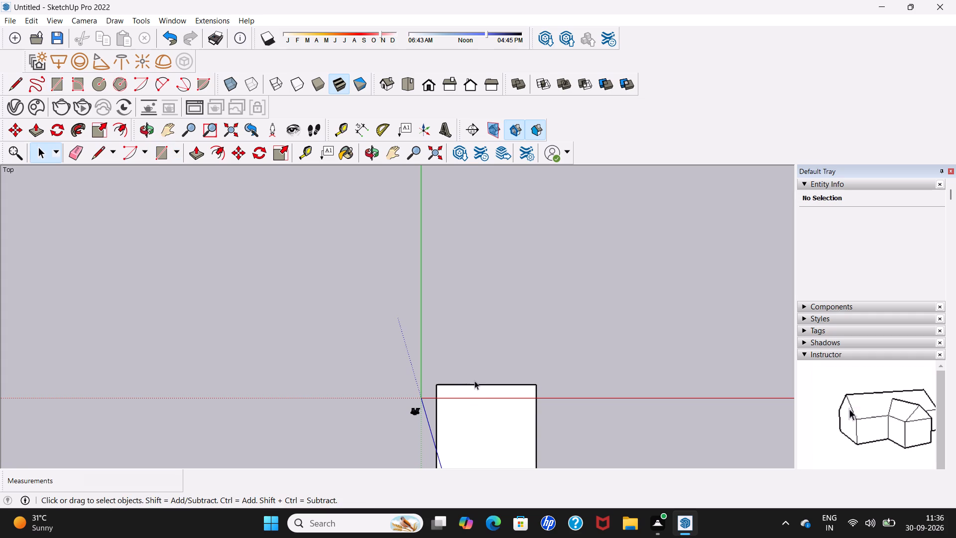
Move the whole square, face and edges, about 118' away from the origin, between the positive red and green axes.
left_click_drag(473, 414, 475, 436)
left_click(475, 436)
double_click(475, 435)
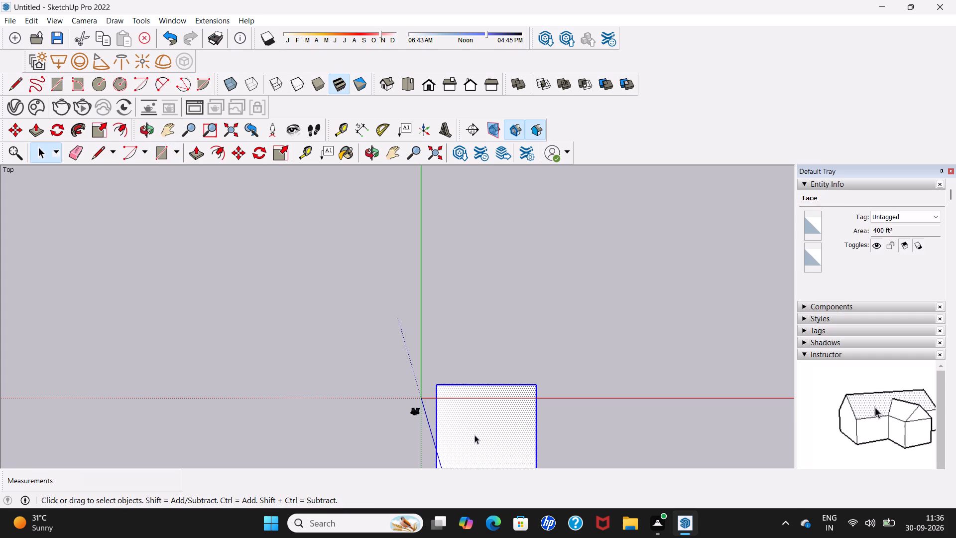
left_click(245, 157)
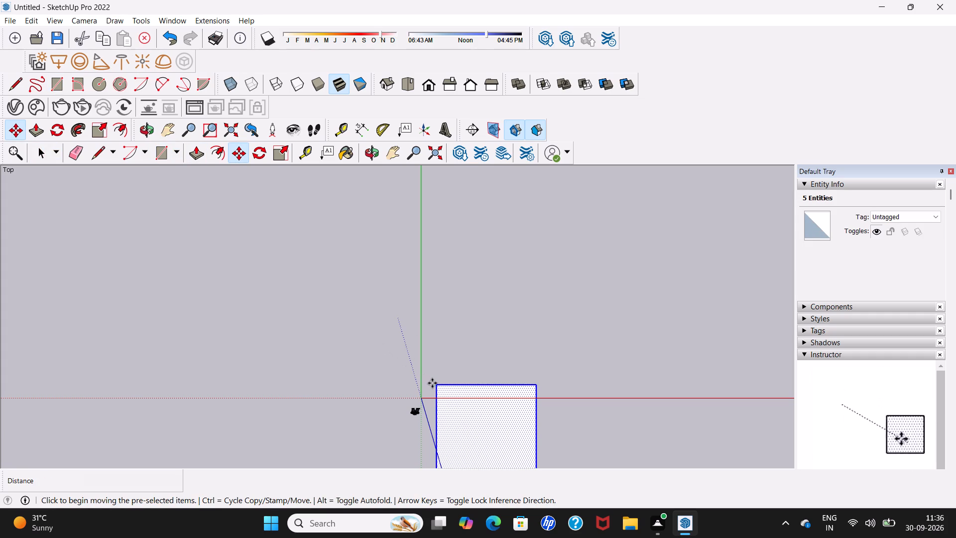
left_click(435, 383)
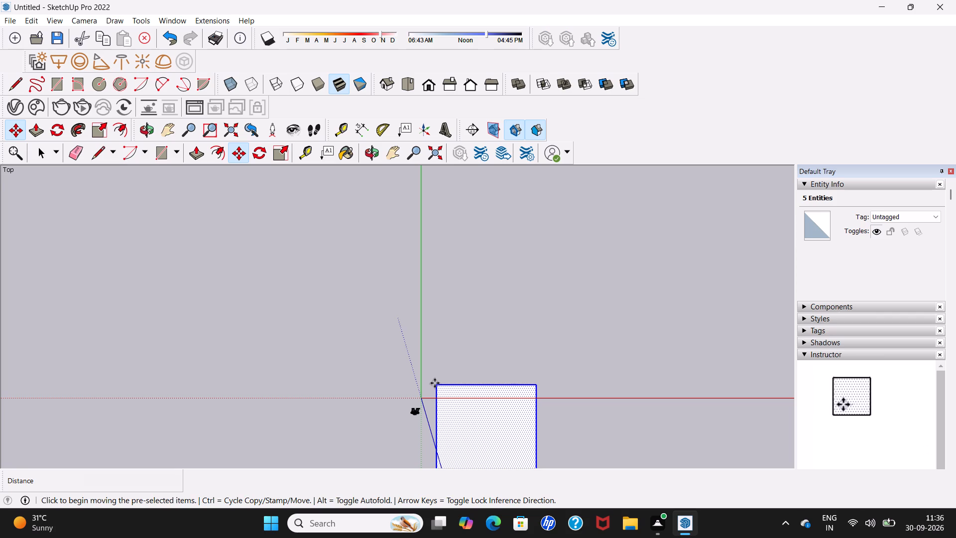
middle_click_drag(435, 383, 311, 314, "shift")
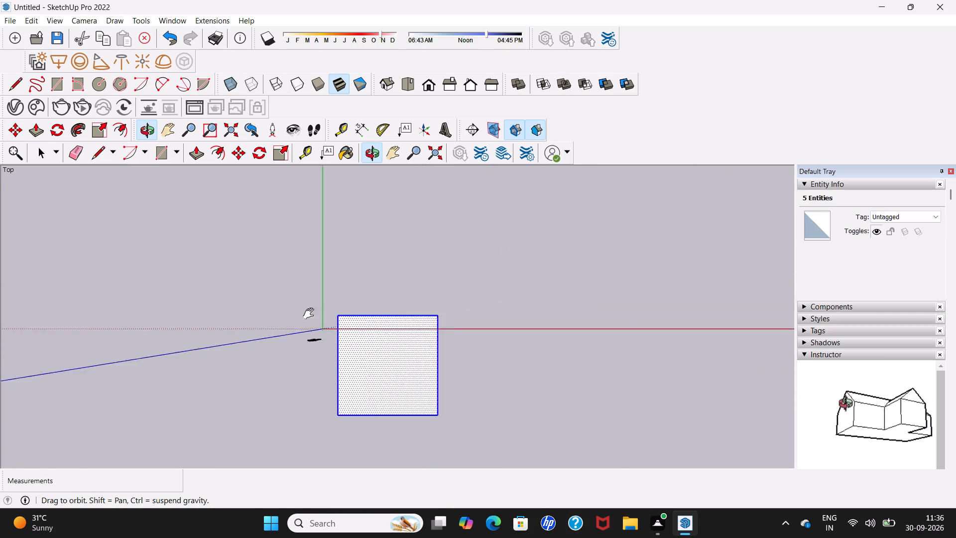
middle_click_drag(311, 314, 173, 311, "shift")
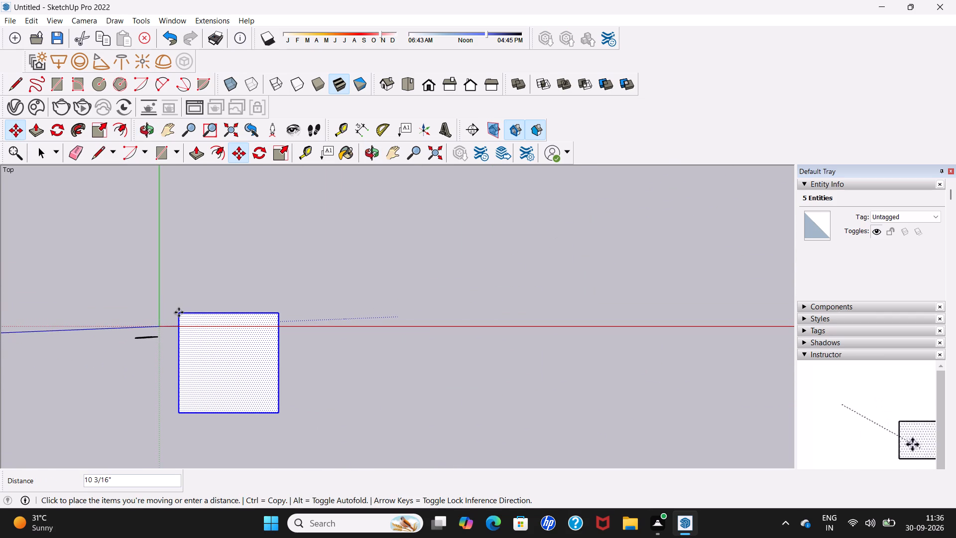
left_click(179, 312)
left_click(178, 314)
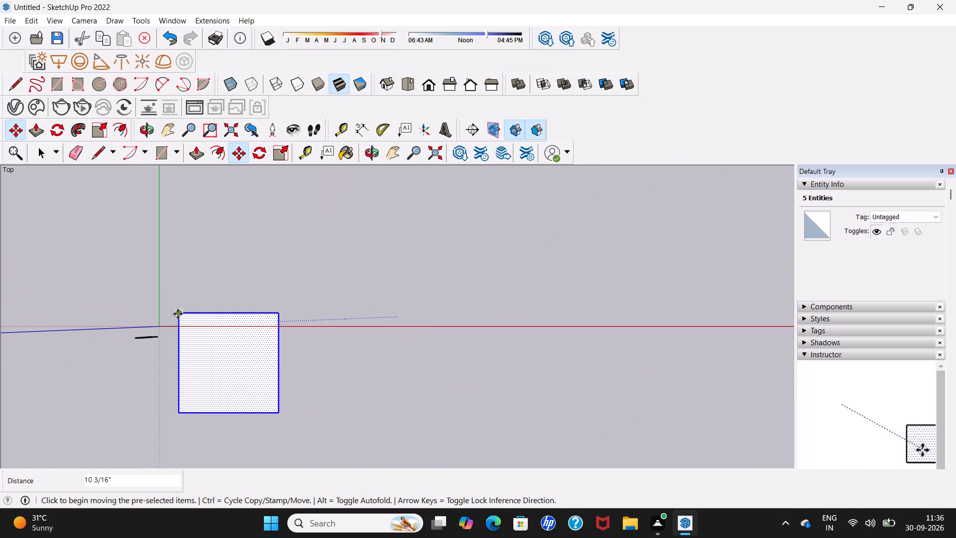
middle_click_drag(408, 196, 374, 239, "shift")
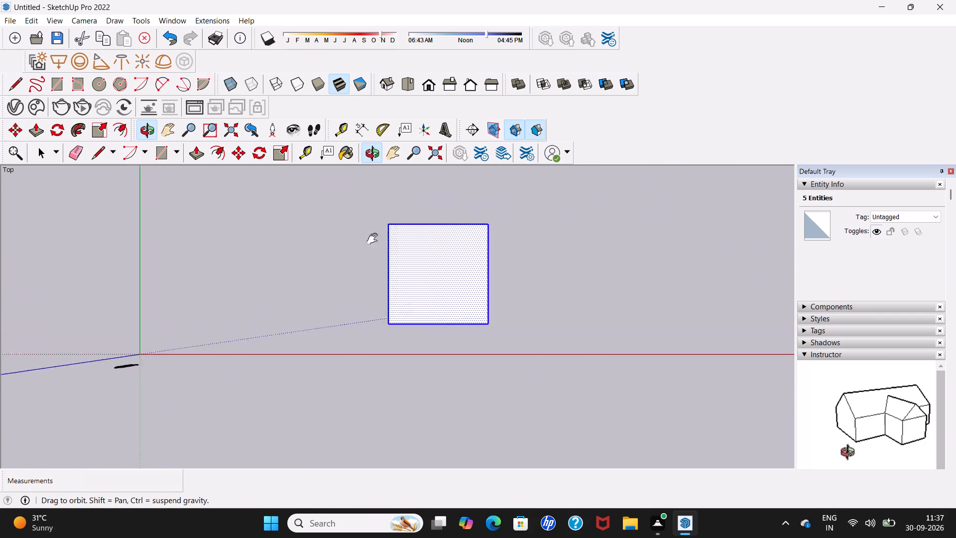
middle_click_drag(374, 239, 197, 347, "shift")
left_click(510, 227)
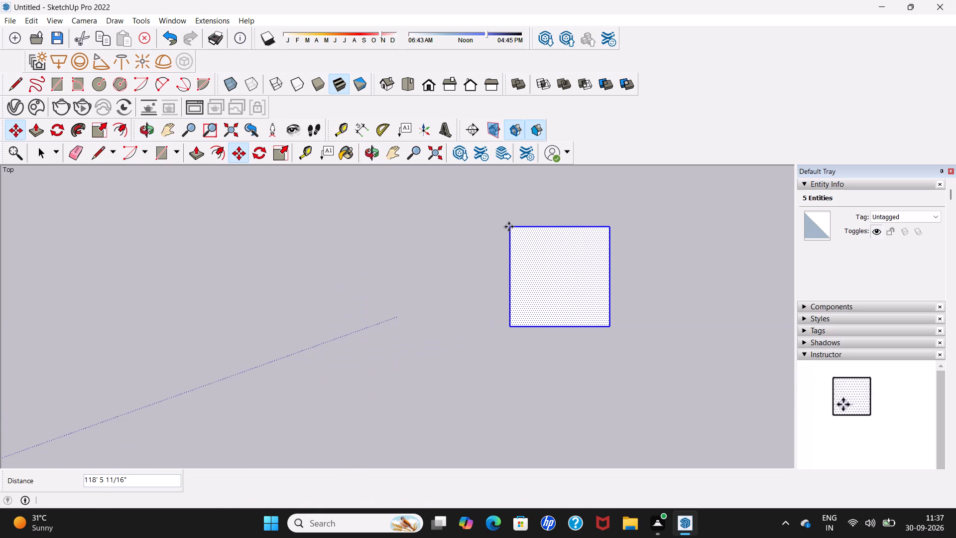
key("space")
left_click(437, 226)
Examine the moved square from several angled 3D viewpoints.
middle_click_drag(511, 278, 510, 216)
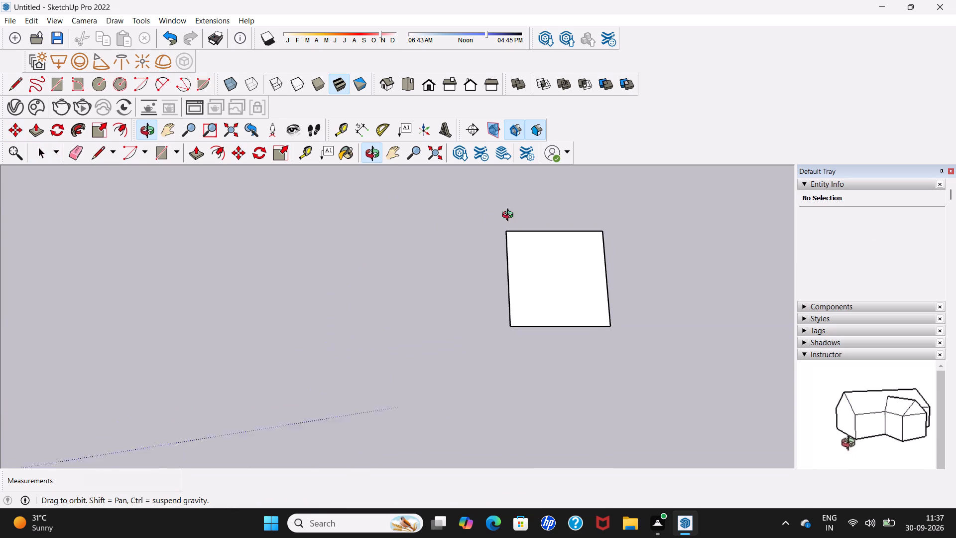
middle_click_drag(510, 216, 510, 109)
middle_click_drag(467, 331, 462, 302)
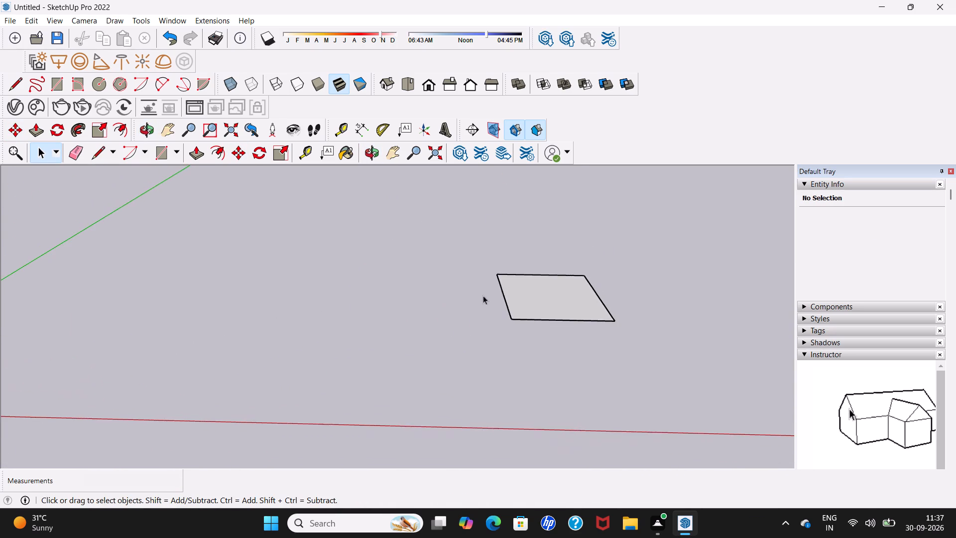
scroll(540, 285, "up", 4)
middle_click_drag(489, 321, 559, 396)
scroll(483, 203, "up", 3)
middle_click_drag(430, 269, 574, 269)
middle_click_drag(408, 193, 415, 204)
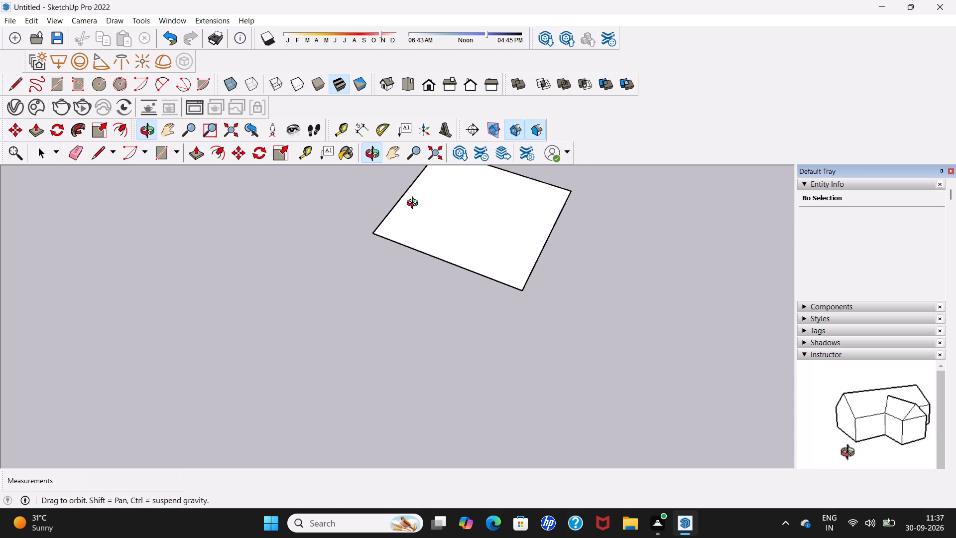
middle_click_drag(415, 204, 473, 221)
middle_click_drag(454, 194, 449, 325)
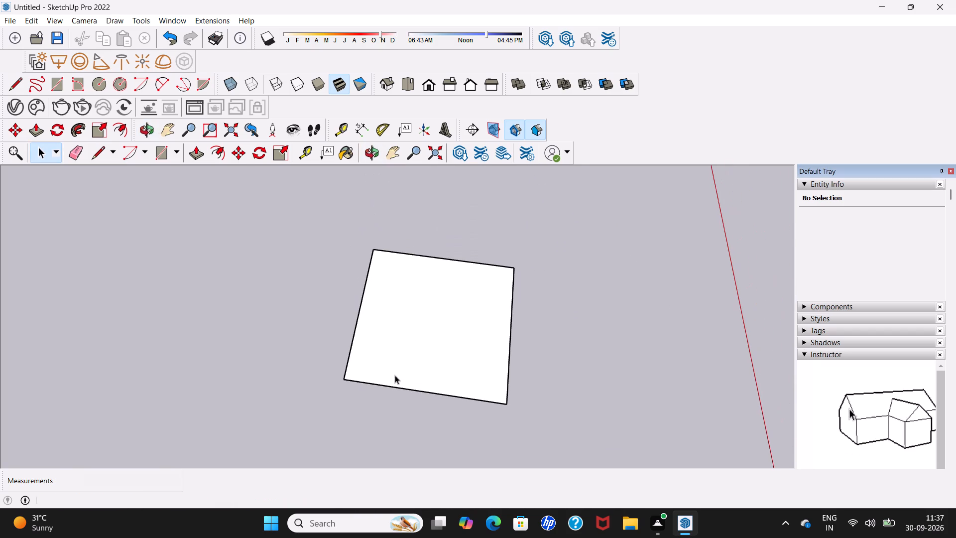
Undo the move of the 20' by 20' square.
middle_click_drag(394, 376, 448, 352)
middle_click_drag(448, 352, 443, 380)
scroll(439, 361, "up", 2)
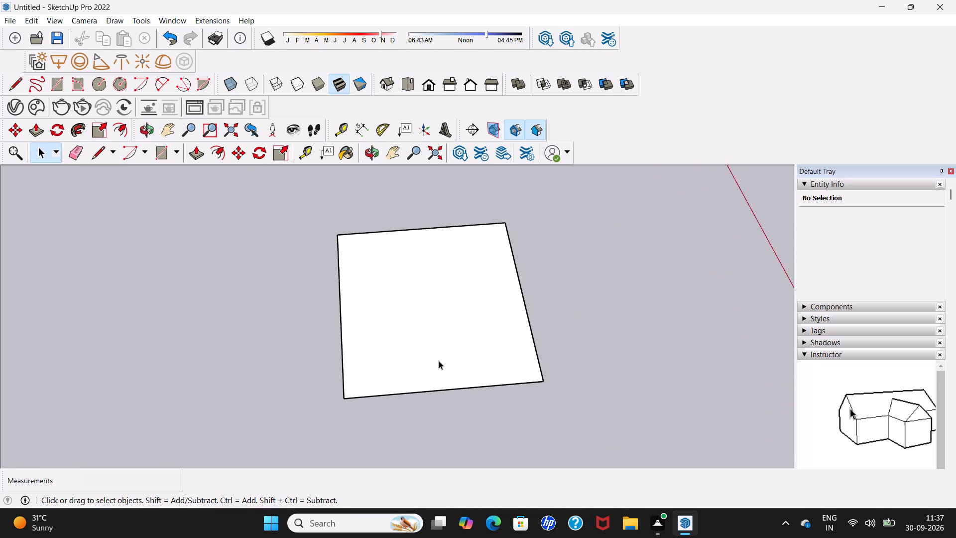
scroll(439, 361, "up", 1)
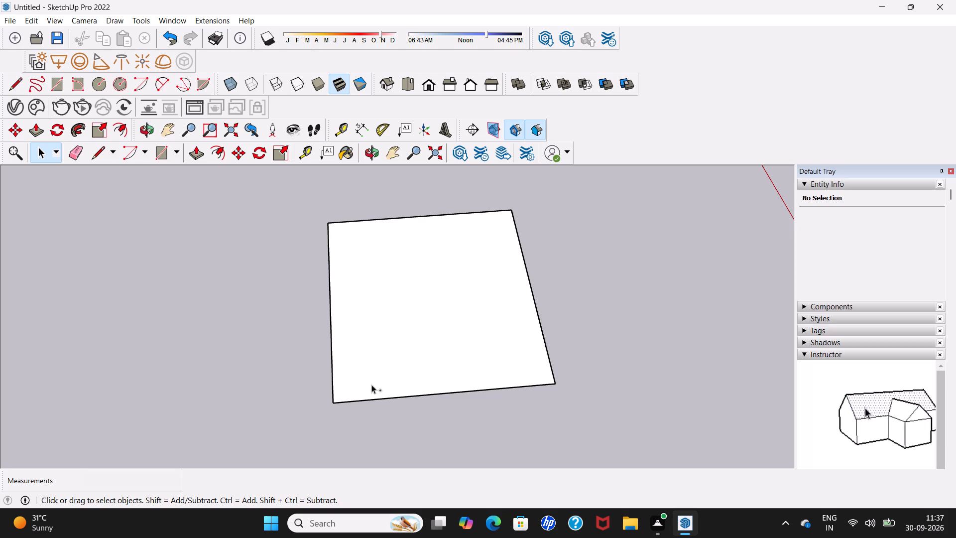
key("ctrl+z")
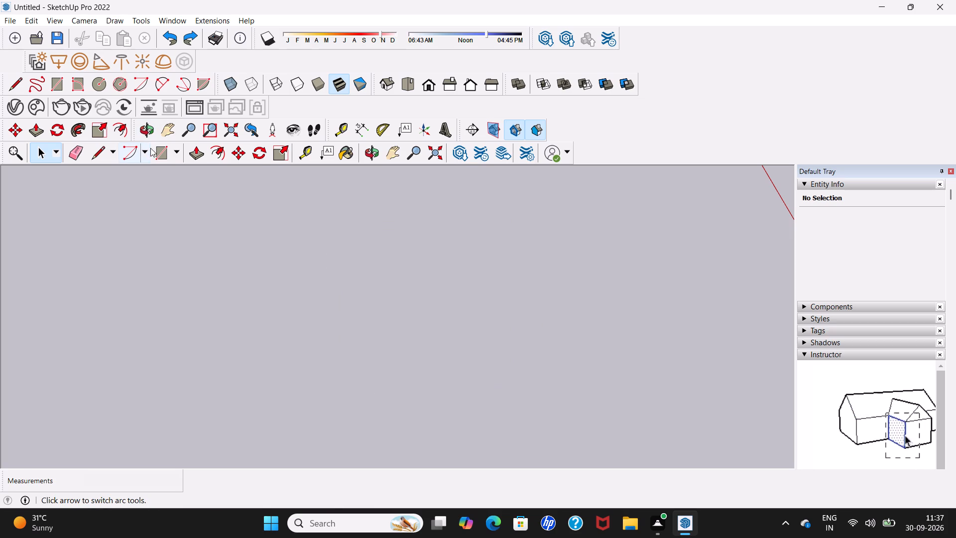
Draw a 10' by 20' rectangle on the ground plane in the empty area.
left_click(166, 158)
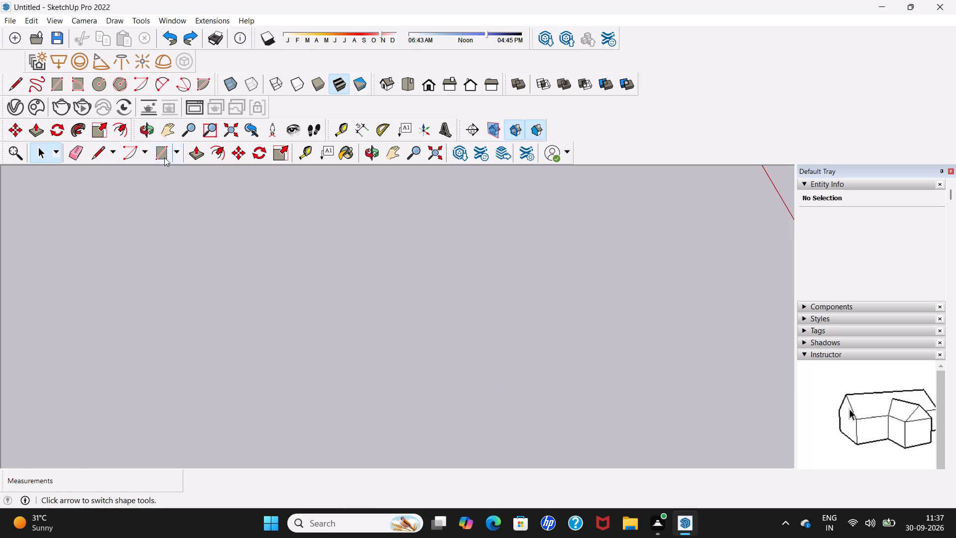
left_click(158, 155)
left_click(202, 211)
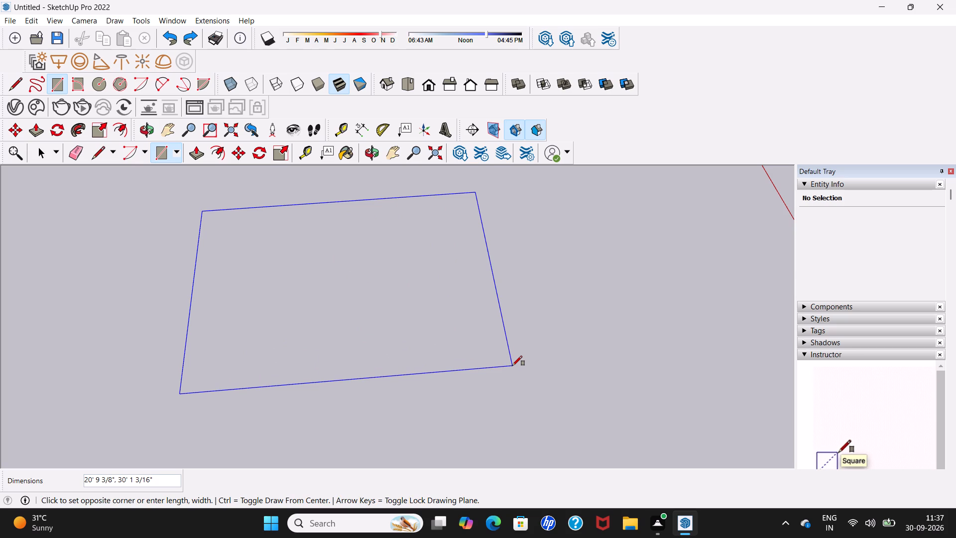
key("1")
key("0")
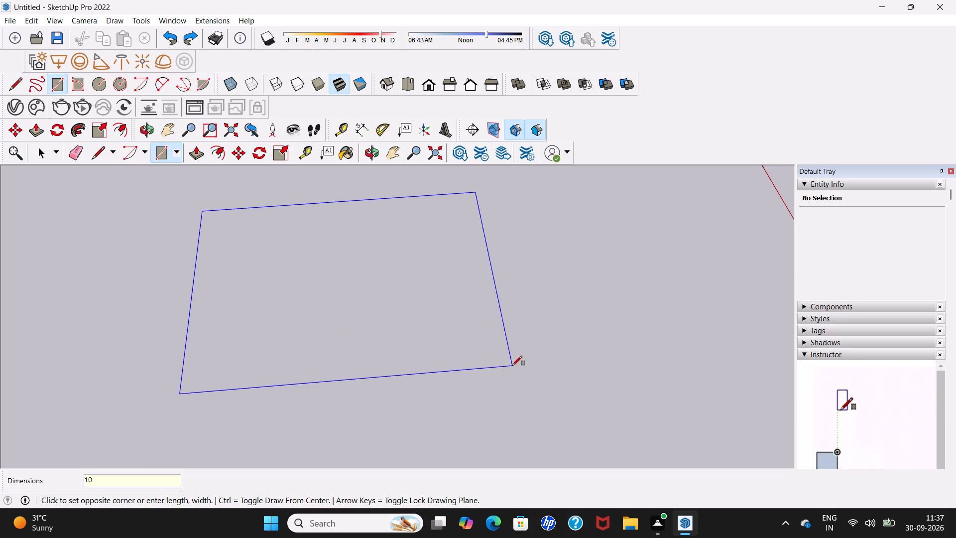
type("',")
type("20'")
key("Return")
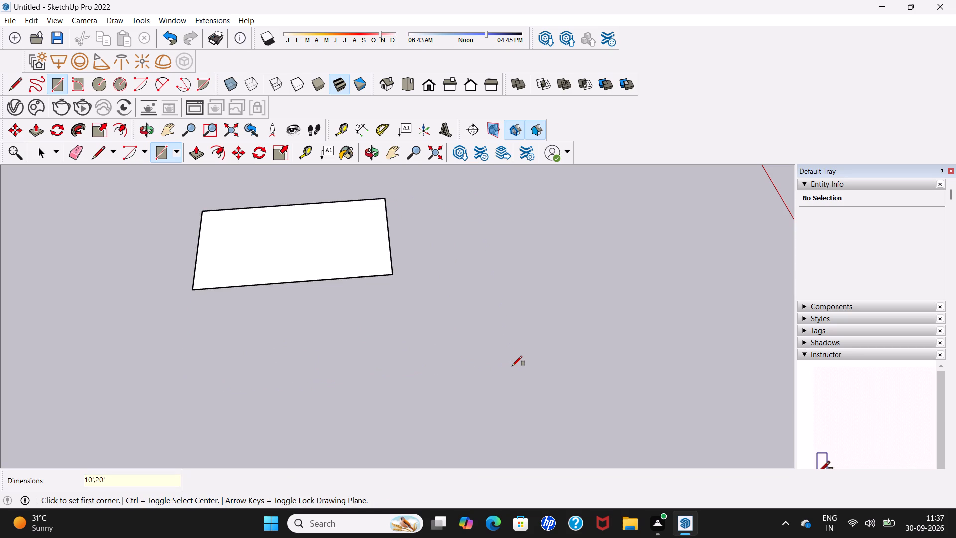
key("space")
Mark 10' along a long edge from its corner and draw a line across to the opposite edge, splitting the rectangle into two squares.
middle_click_drag(313, 263, 297, 397)
middle_click_drag(304, 395, 282, 406)
scroll(298, 388, "up", 4)
middle_click_drag(298, 388, 549, 356, "shift")
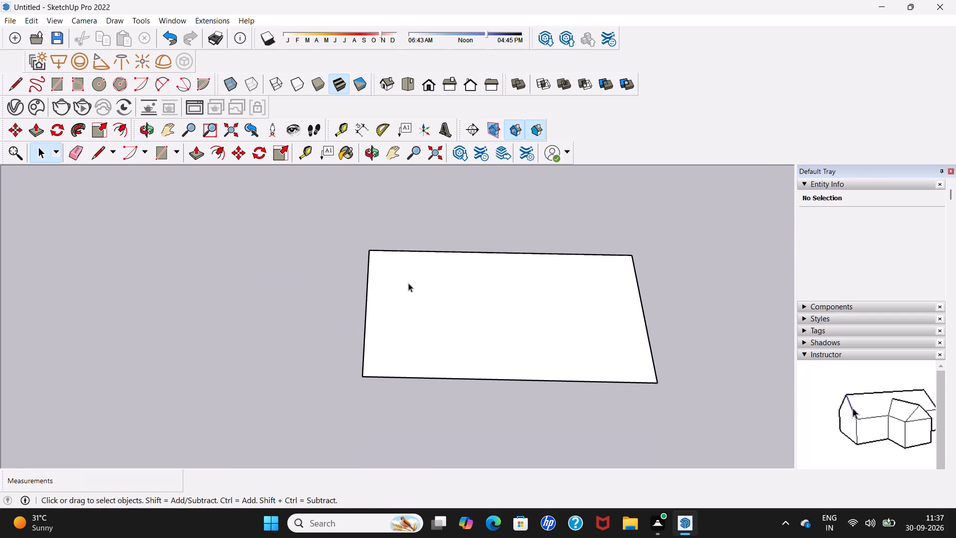
left_click(104, 149)
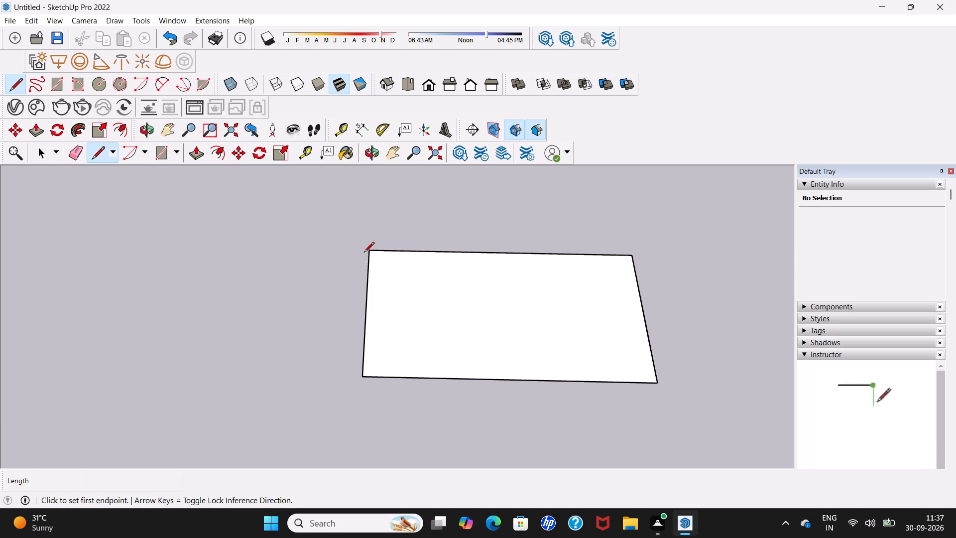
left_click(369, 249)
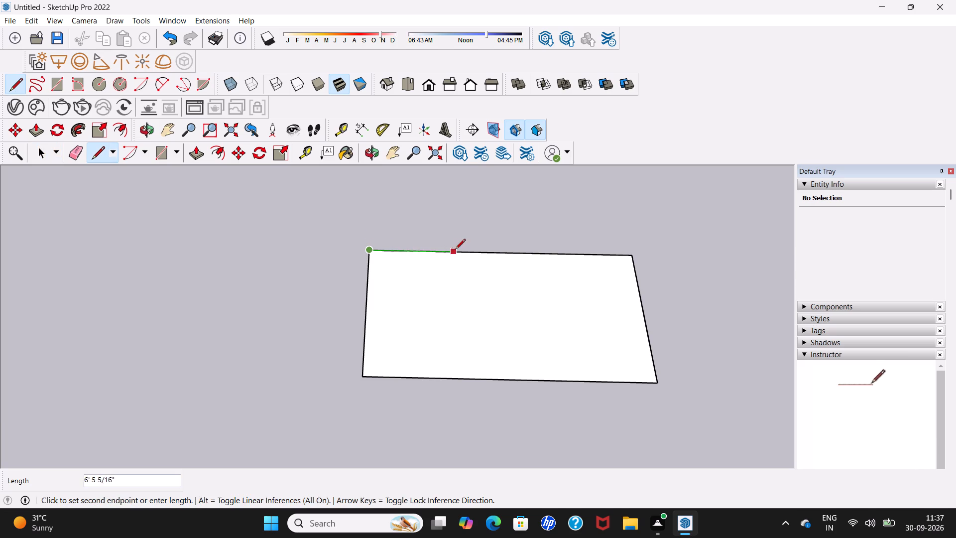
type("10'")
key("Return")
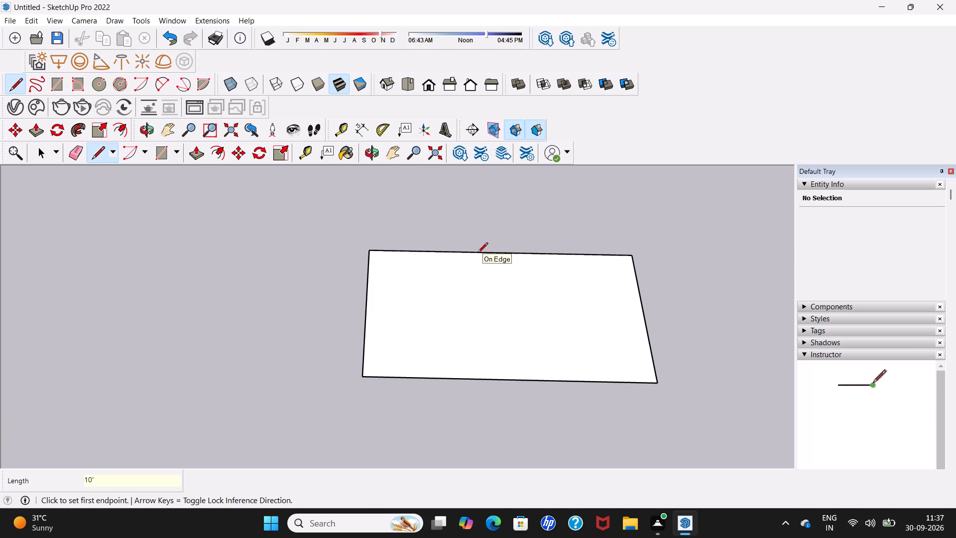
left_click(502, 254)
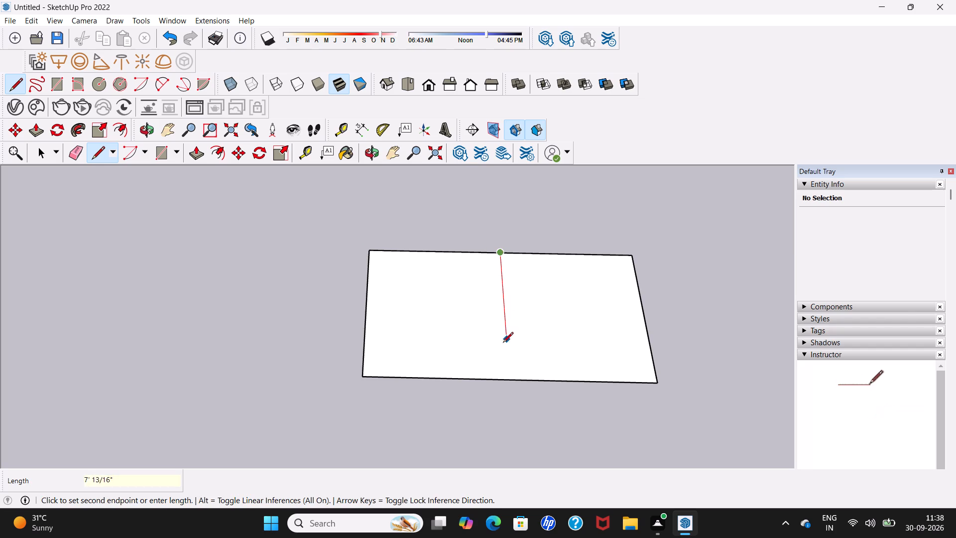
left_click(504, 378)
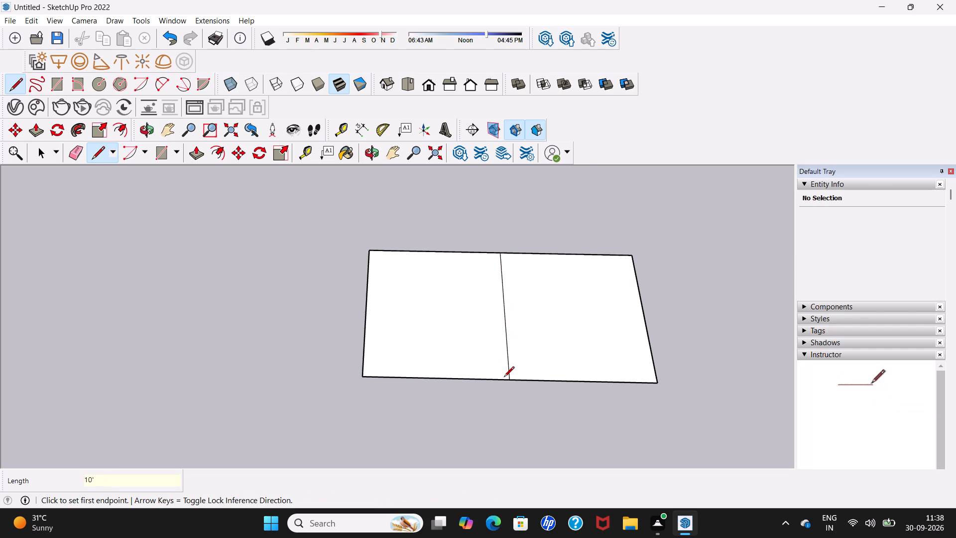
Examine the divided rectangle from several angles and distances.
scroll(504, 378, "down", 2)
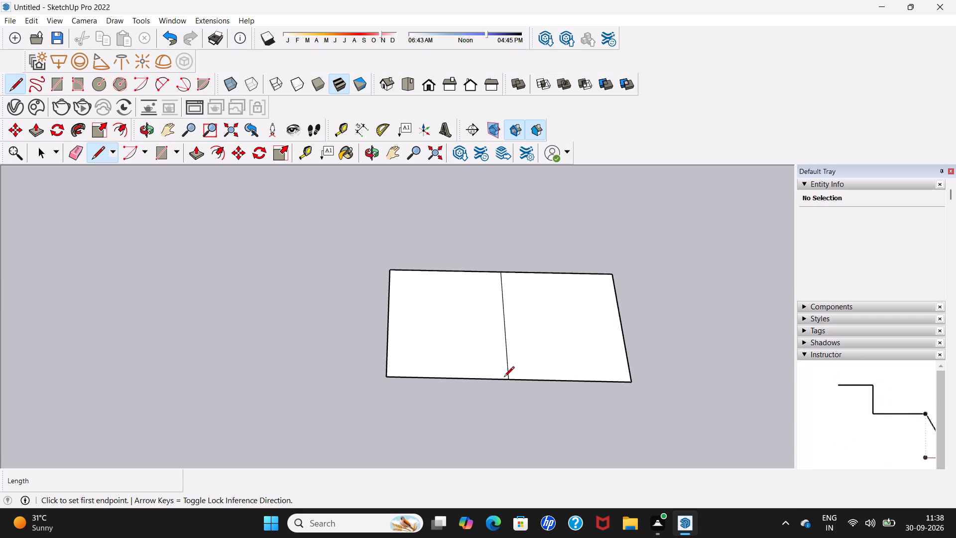
scroll(660, 254, "down", 5)
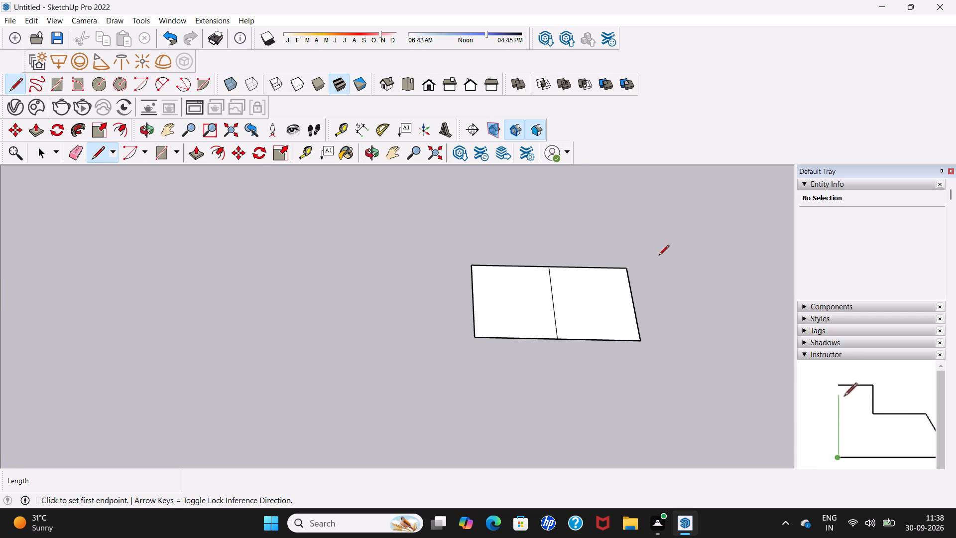
middle_click_drag(658, 257, 620, 277)
scroll(645, 263, "down", 1)
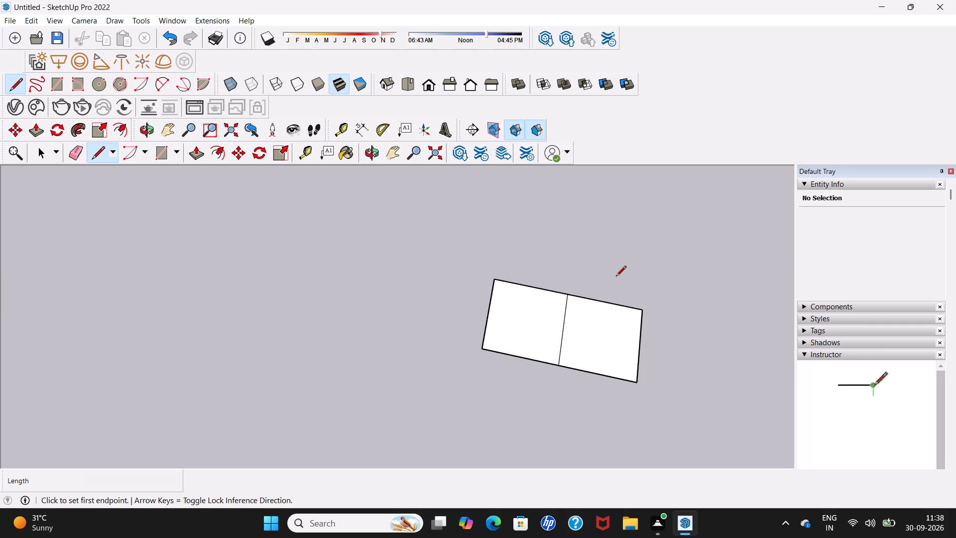
middle_click_drag(633, 294, 659, 267)
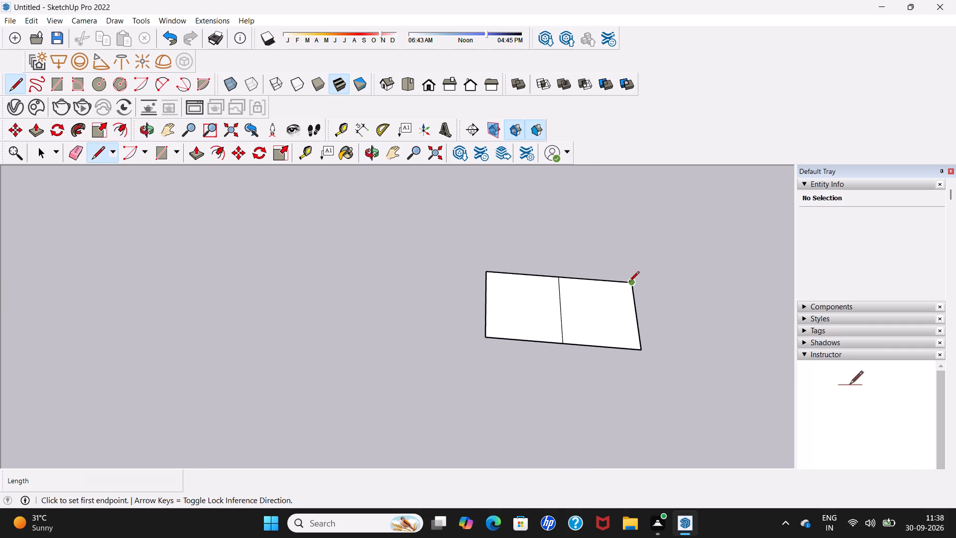
scroll(627, 284, "up", 4)
middle_click_drag(627, 289, 652, 271)
key("space")
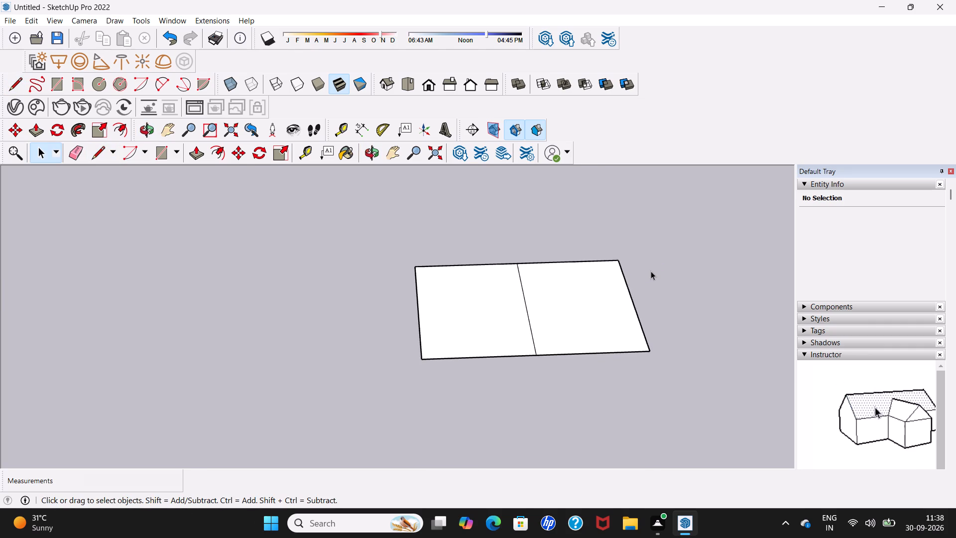
scroll(651, 271, "down", 2)
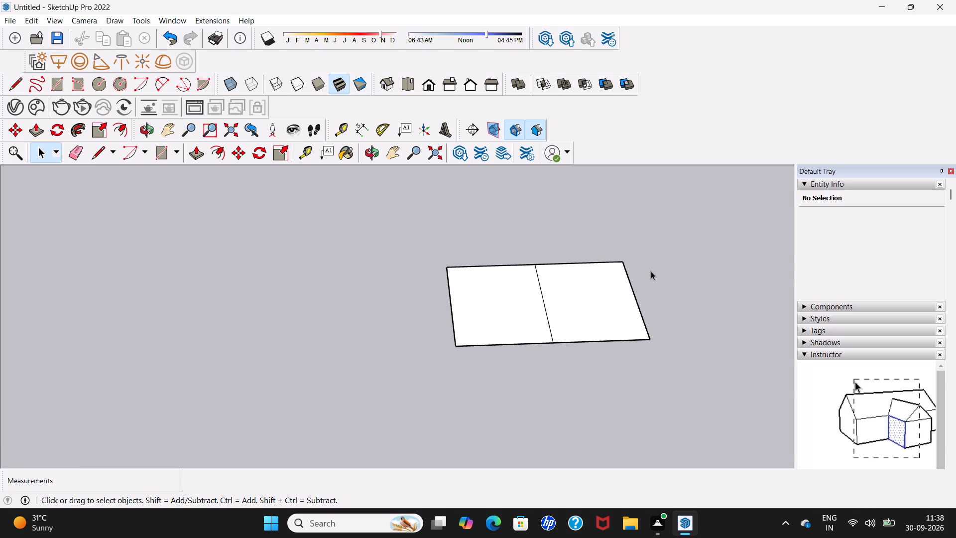
middle_click_drag(651, 271, 637, 328)
middle_click_drag(636, 329, 641, 305)
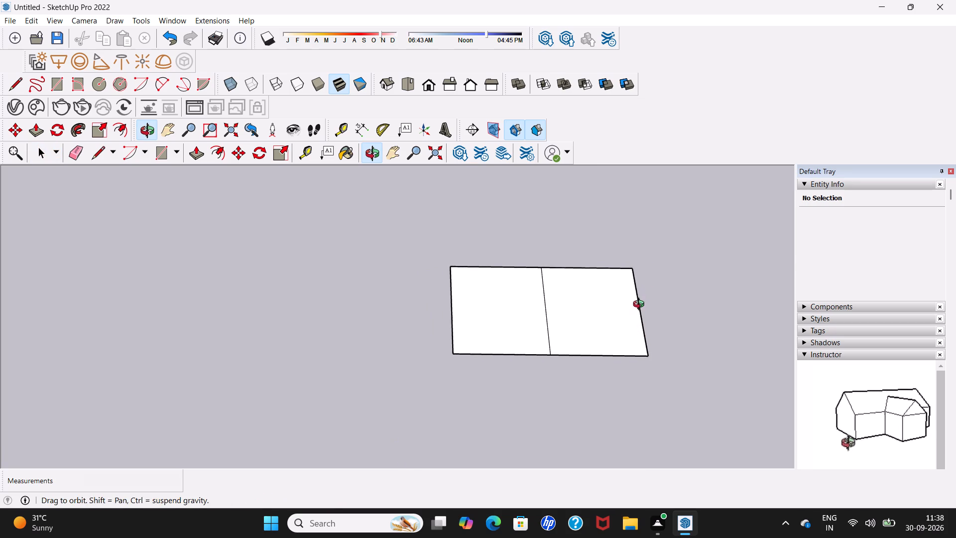
middle_click_drag(641, 305, 641, 304)
scroll(624, 316, "up", 4)
middle_click_drag(623, 316, 625, 330)
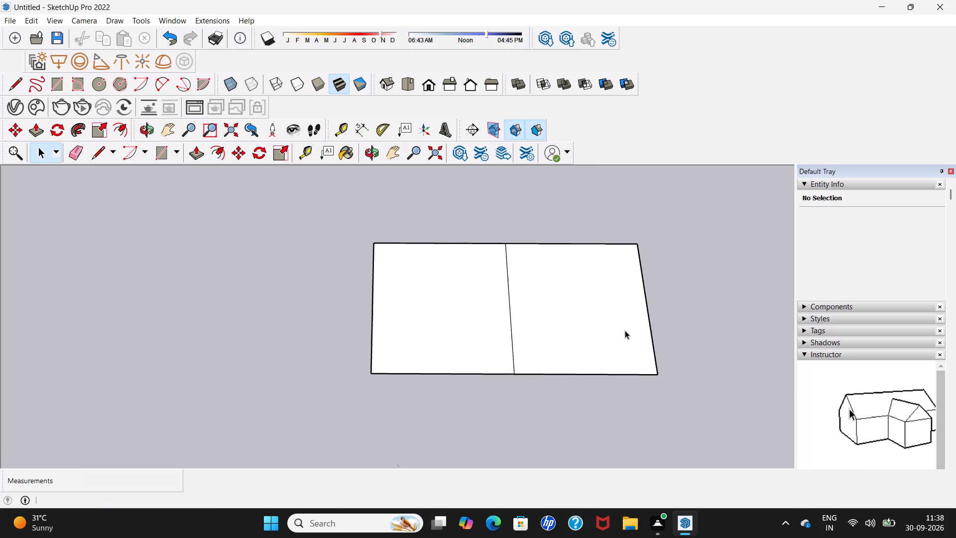
scroll(623, 331, "up", 1)
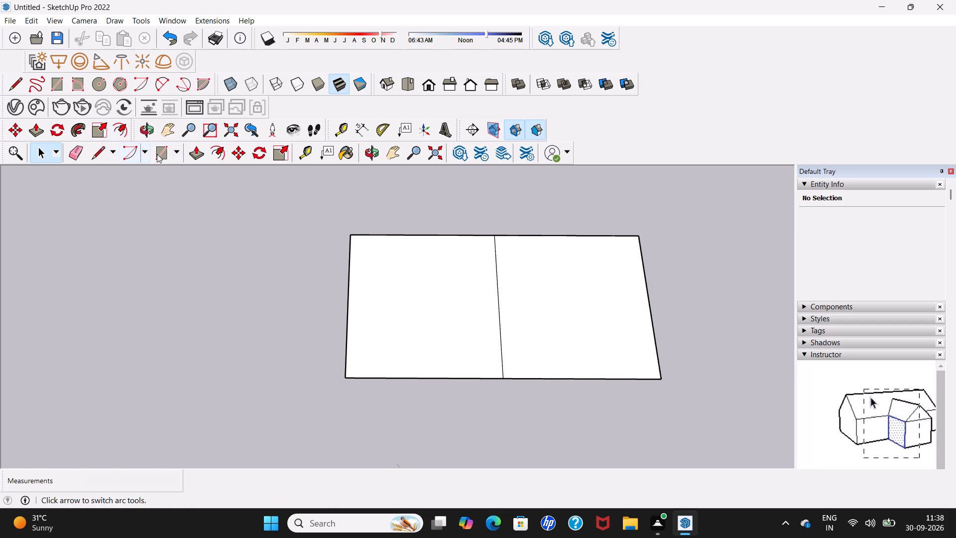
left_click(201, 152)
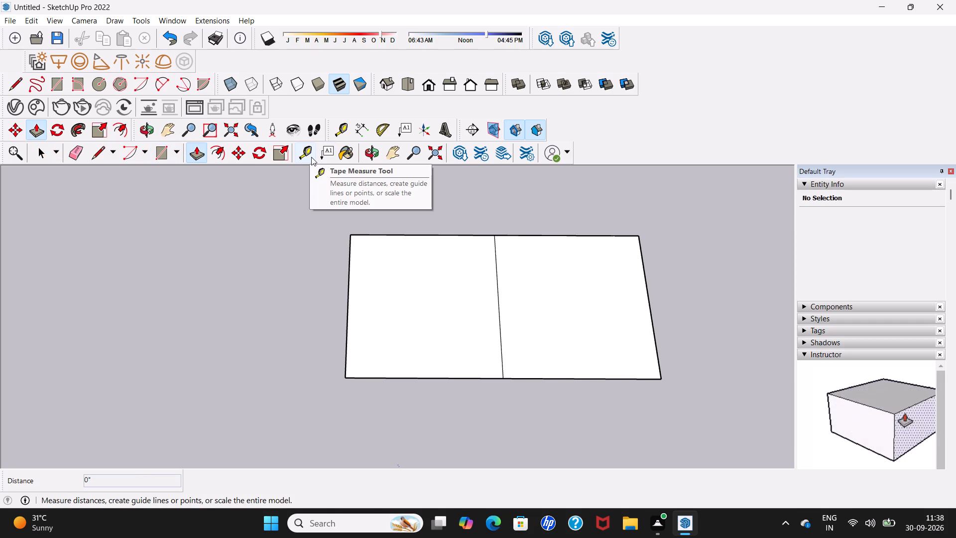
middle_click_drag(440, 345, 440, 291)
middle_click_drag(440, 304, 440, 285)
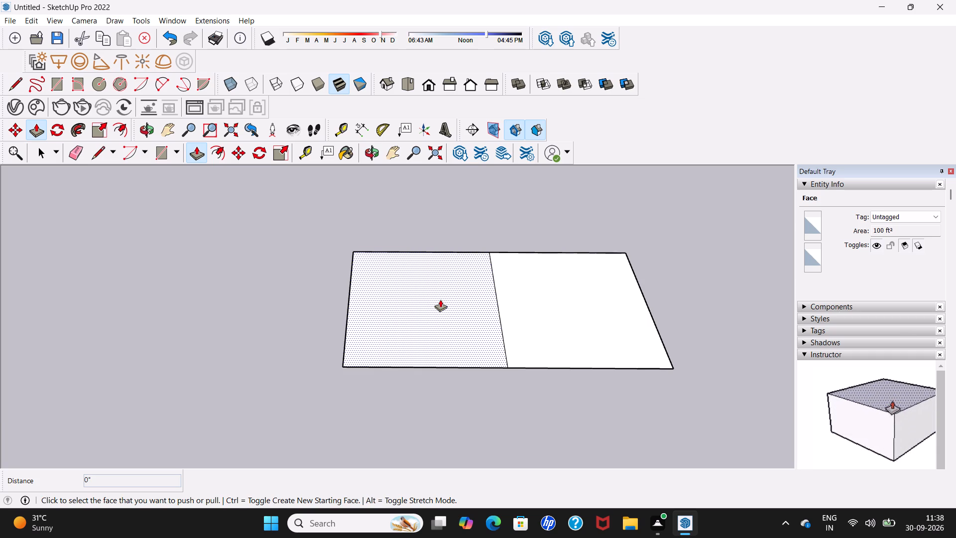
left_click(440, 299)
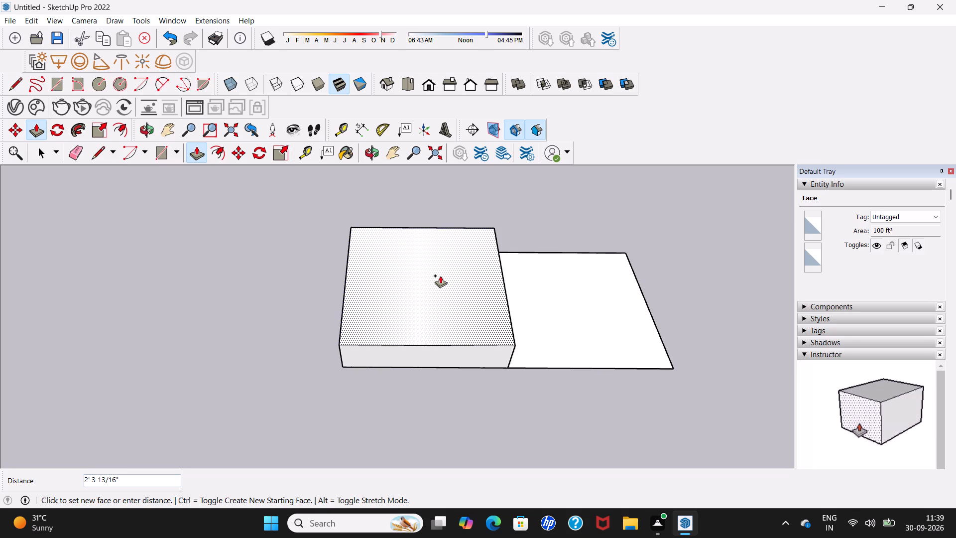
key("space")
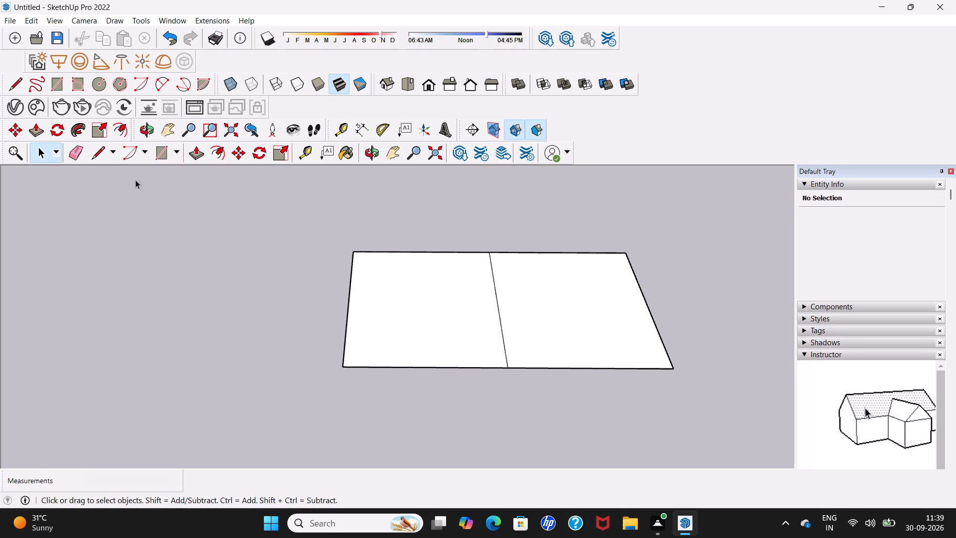
Draw a 10' line across the left square, parallel to the long edges, about a third of the way in from the front edge.
left_click(96, 151)
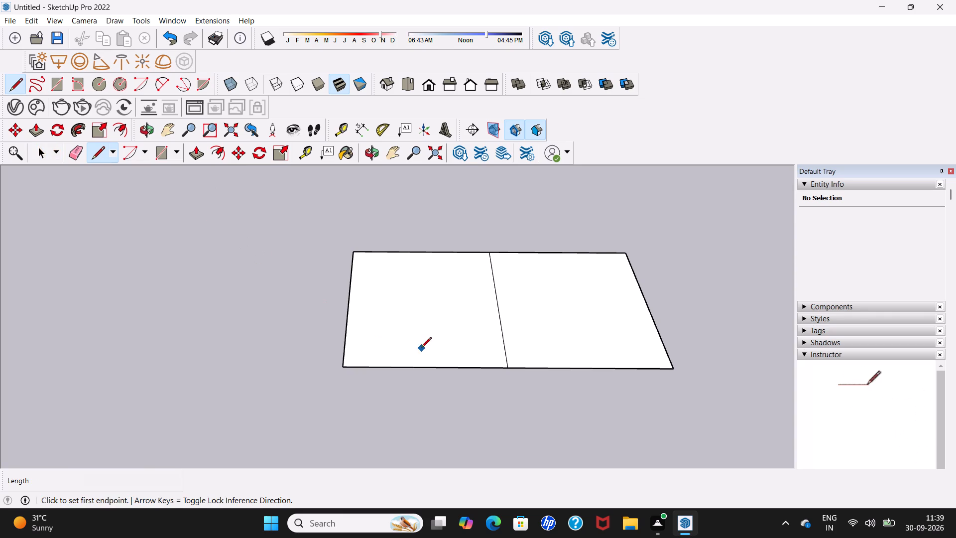
left_click(348, 324)
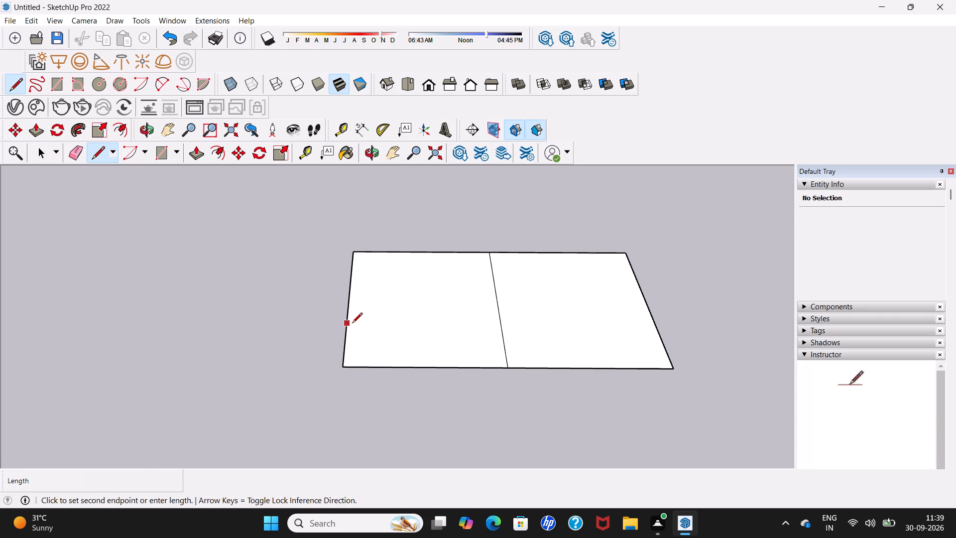
left_click(502, 324)
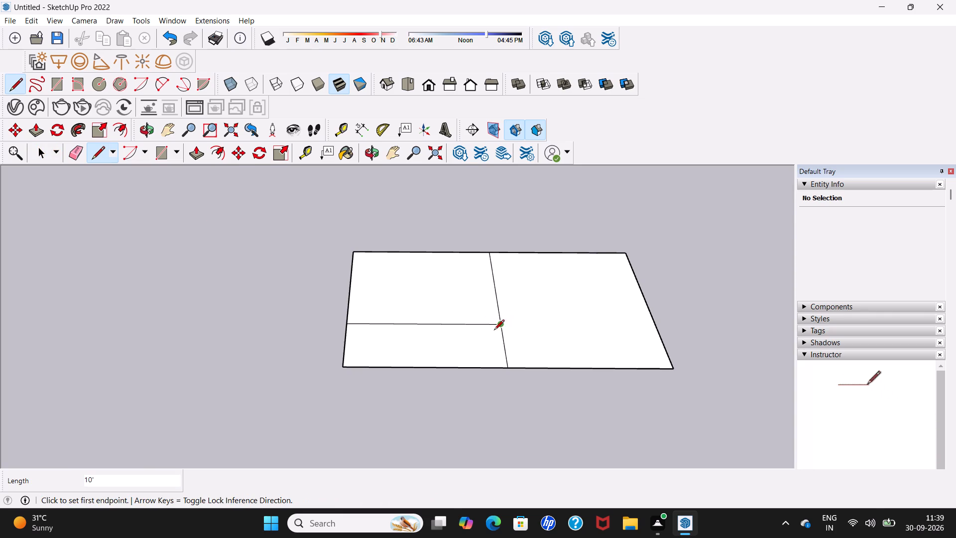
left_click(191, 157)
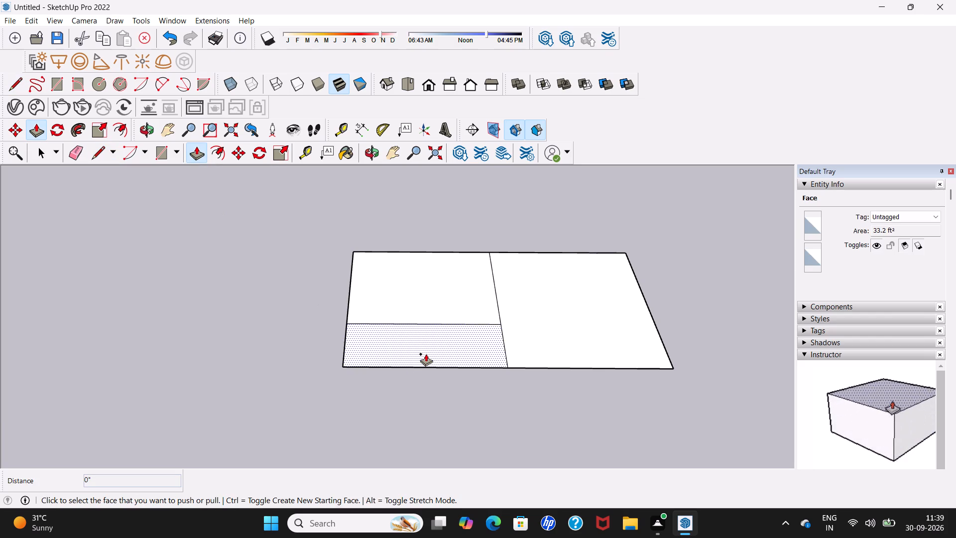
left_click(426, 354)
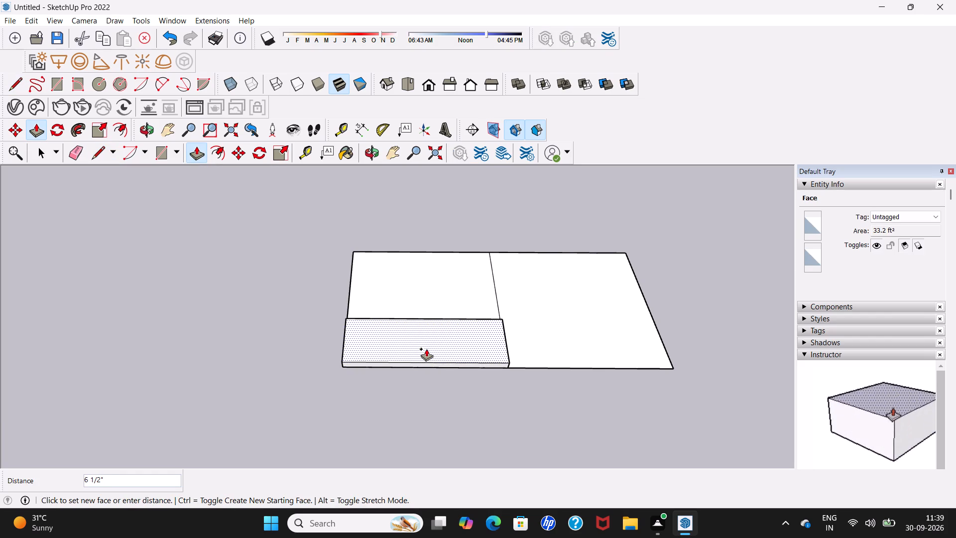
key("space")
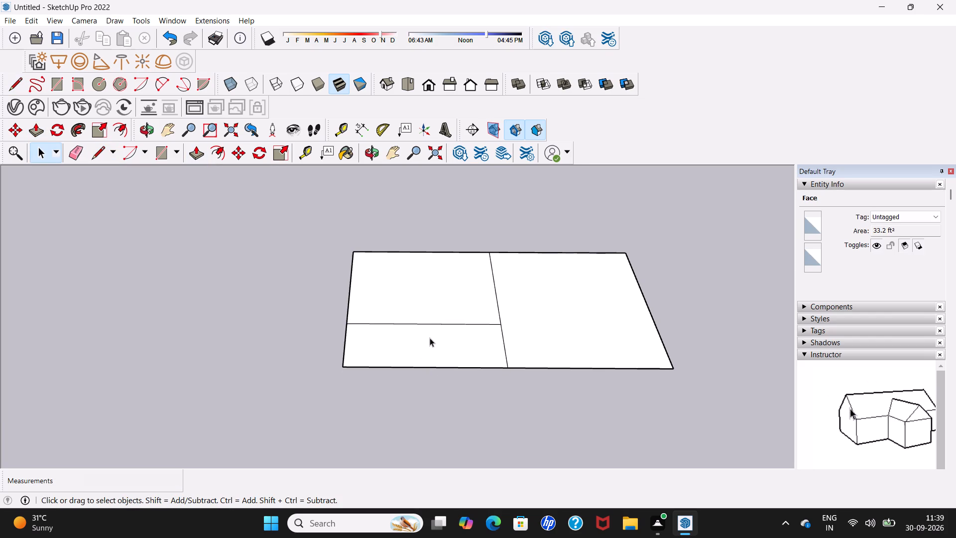
Push/Pull the larger rear section of the left square upward by about 2' 2".
left_click(202, 160)
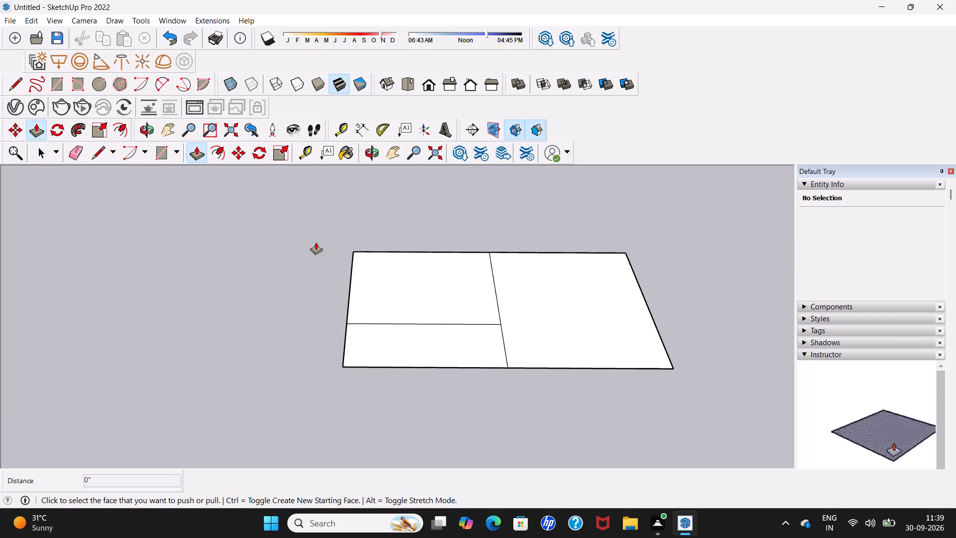
left_click(423, 302)
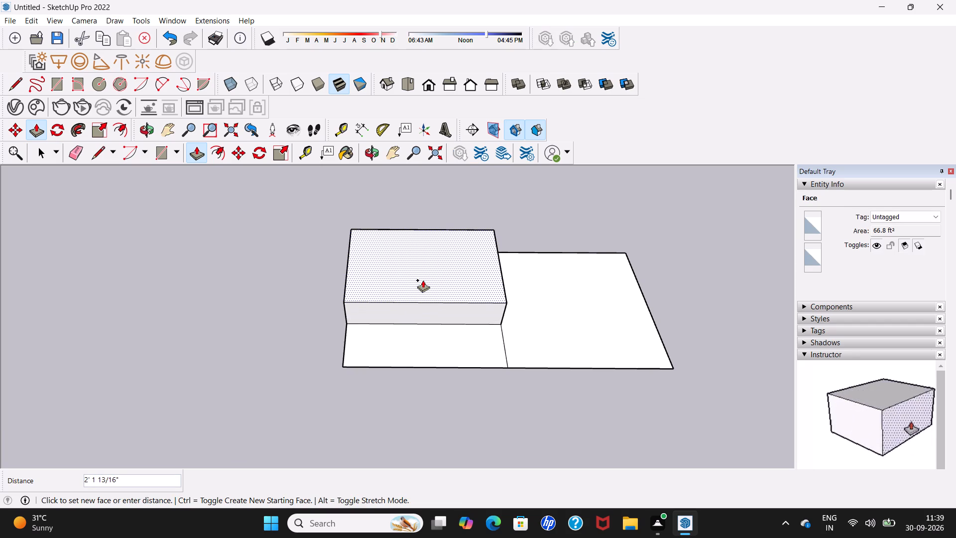
left_click(423, 280)
middle_click_drag(448, 418, 448, 340)
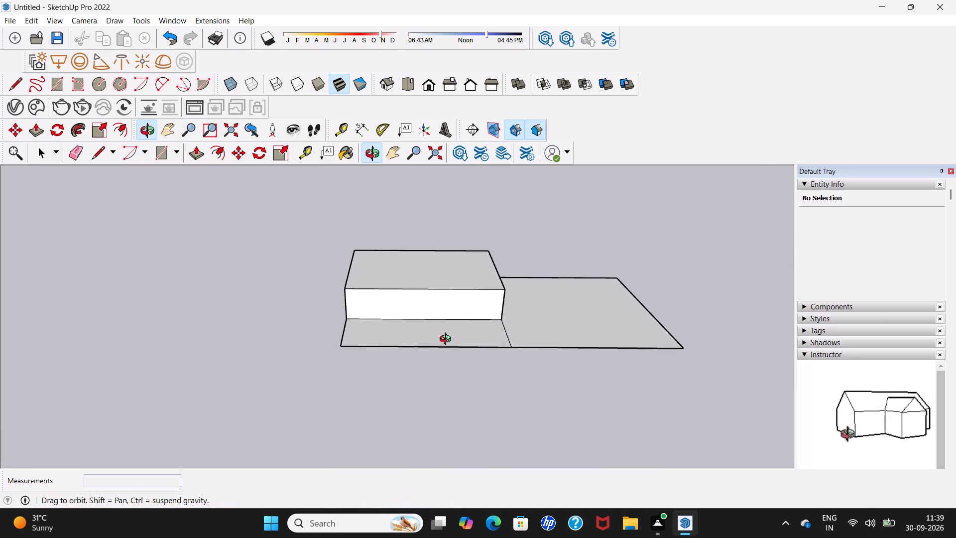
Examine the raised block on the left square from several angles and distances.
middle_click_drag(448, 340, 448, 337)
scroll(444, 347, "up", 3)
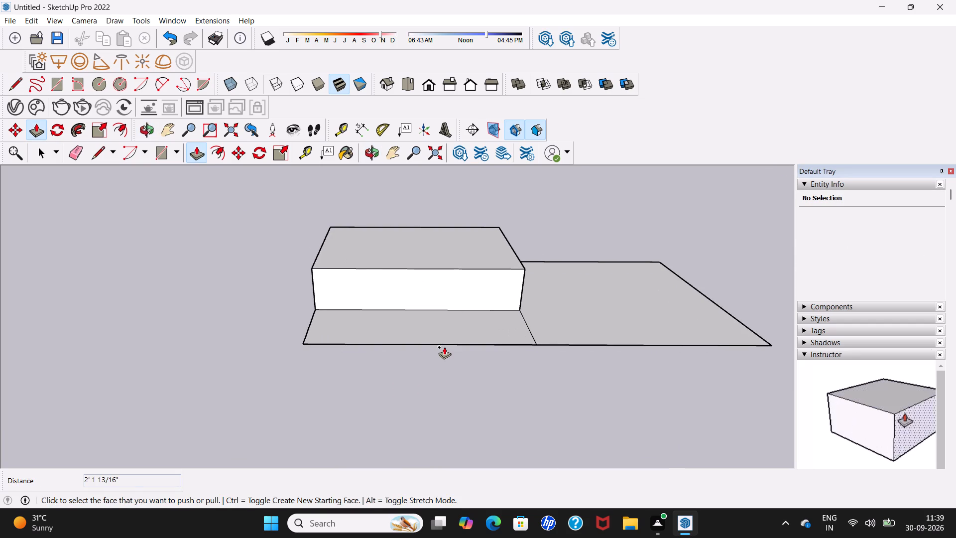
scroll(444, 347, "down", 4)
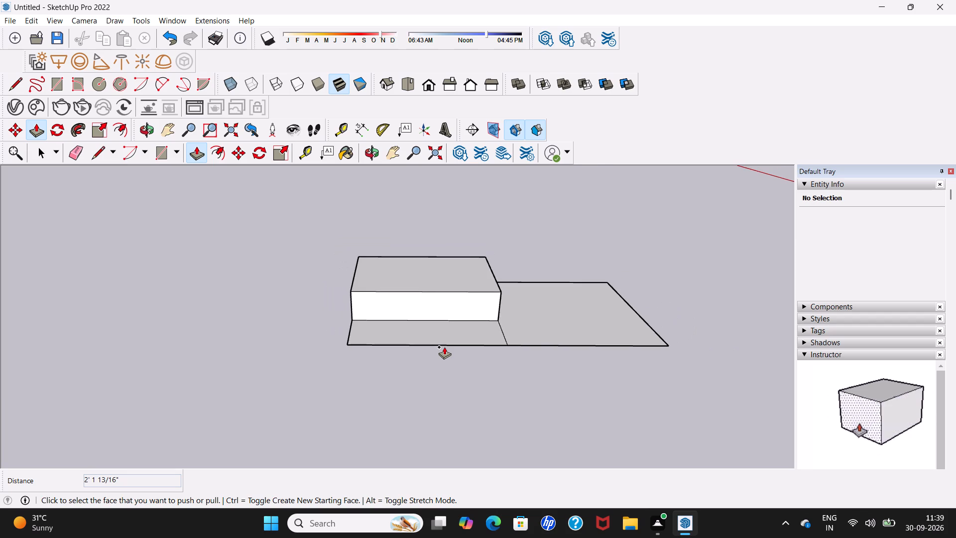
middle_click_drag(444, 337, 444, 318)
scroll(444, 318, "up", 6)
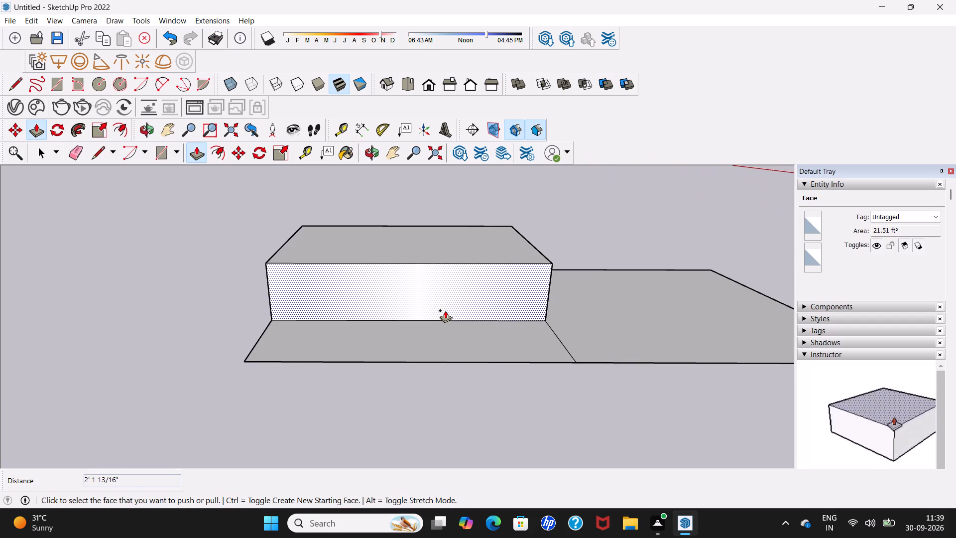
middle_click_drag(445, 310, 273, 313)
middle_click_drag(273, 313, 308, 297)
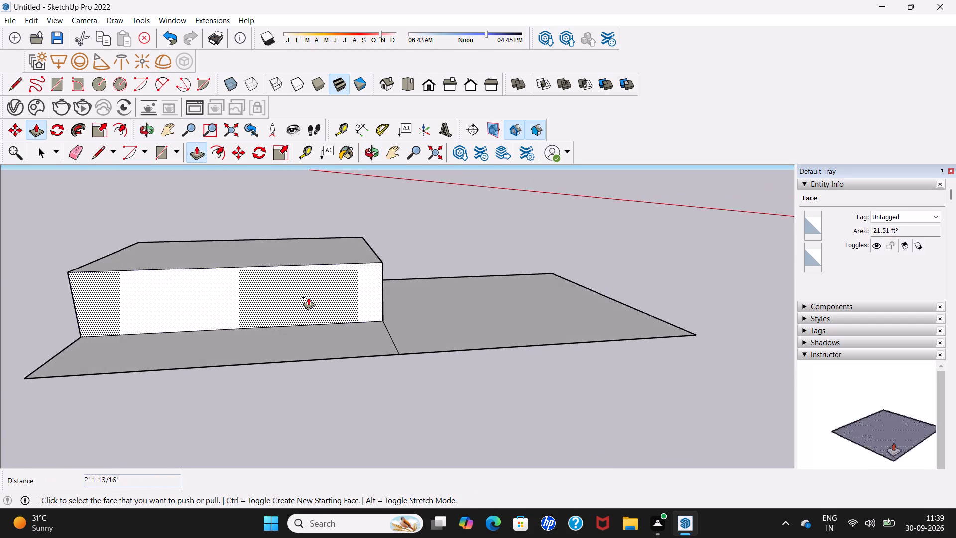
scroll(308, 297, "up", 4)
scroll(308, 297, "down", 6)
middle_click_drag(308, 298, 277, 285)
scroll(314, 318, "up", 3)
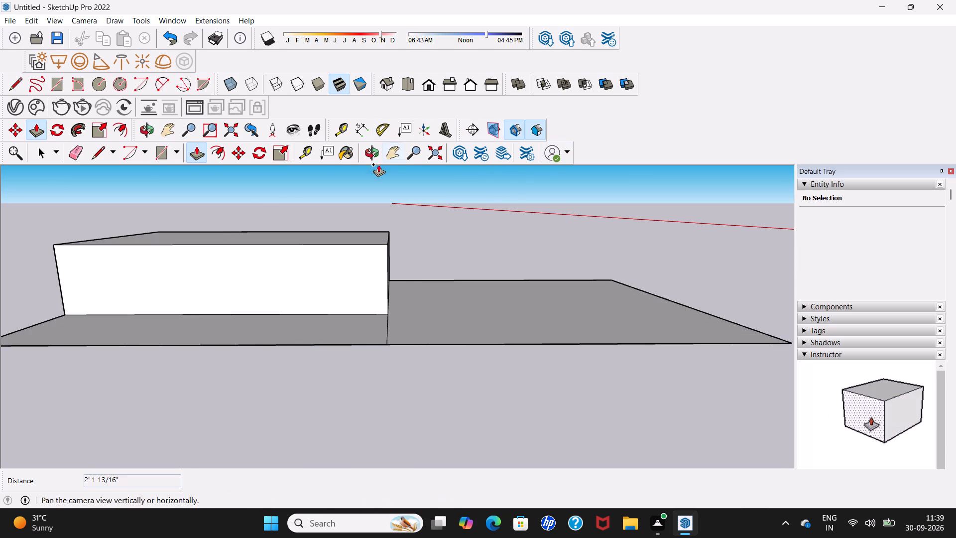
Measure the length of the raised block's top front edge with the Dimension tool.
left_click(358, 131)
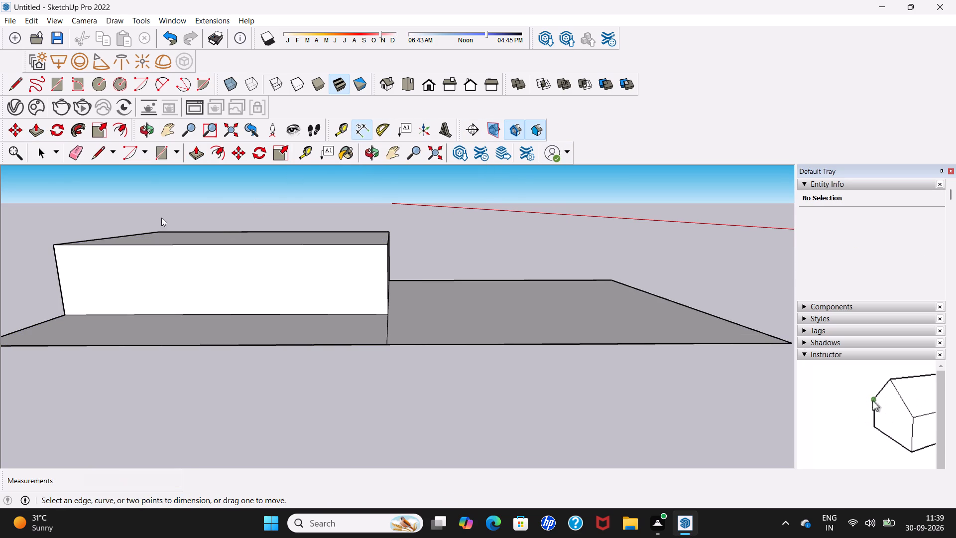
left_click(54, 244)
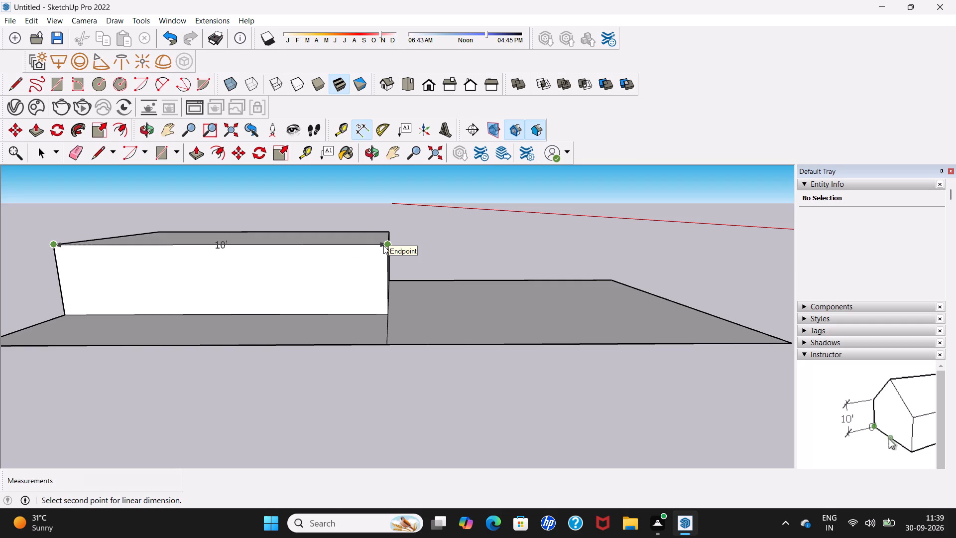
key("space")
Undo the block's Push/Pull and both dividing lines inside the base rectangle.
scroll(383, 246, "down", 6)
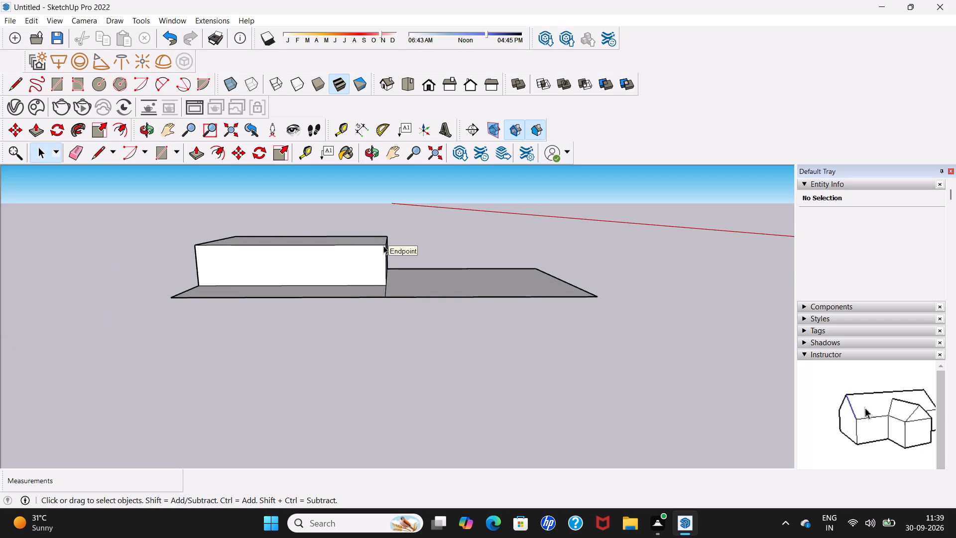
scroll(383, 246, "down", 3)
middle_click_drag(383, 246, 462, 238)
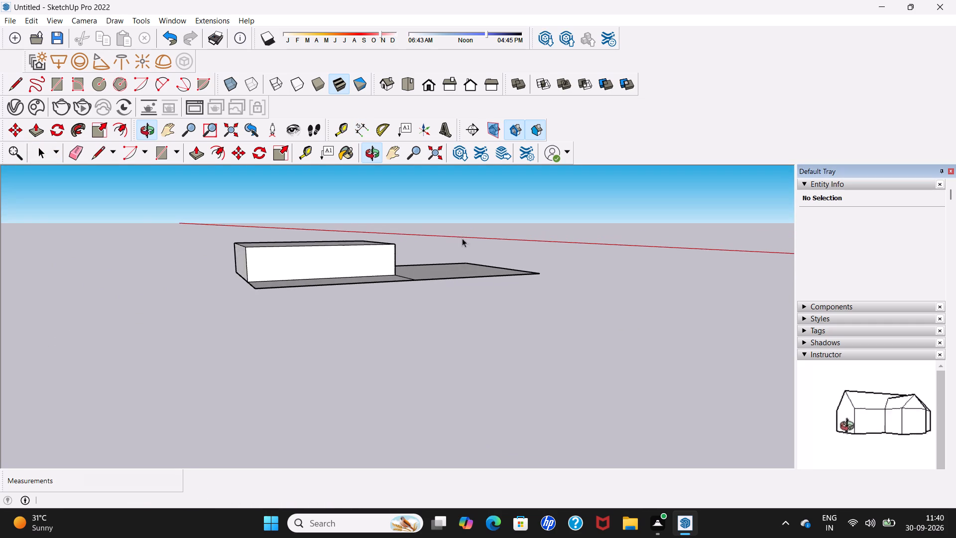
scroll(402, 261, "up", 4)
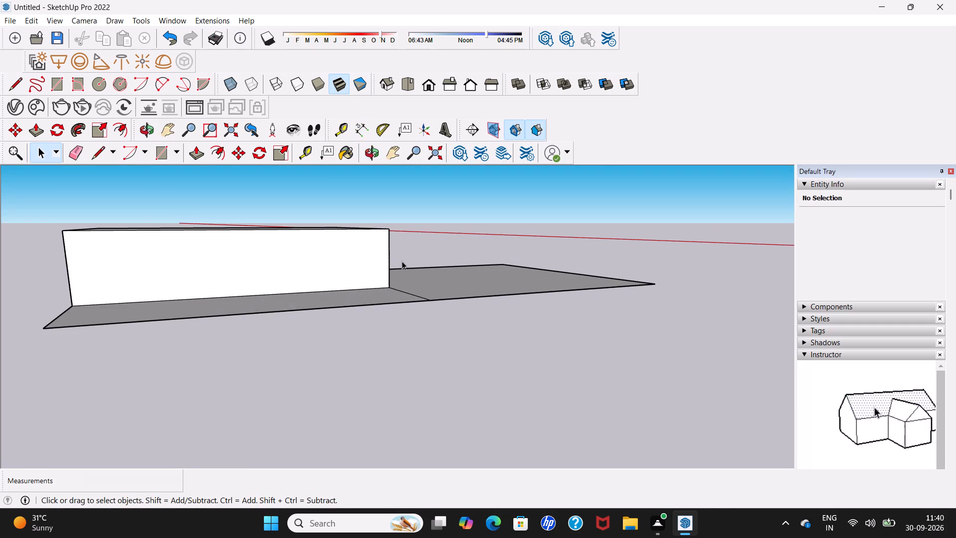
key("ctrl+z")
key("ctrl+z")
key("ctrl+z")
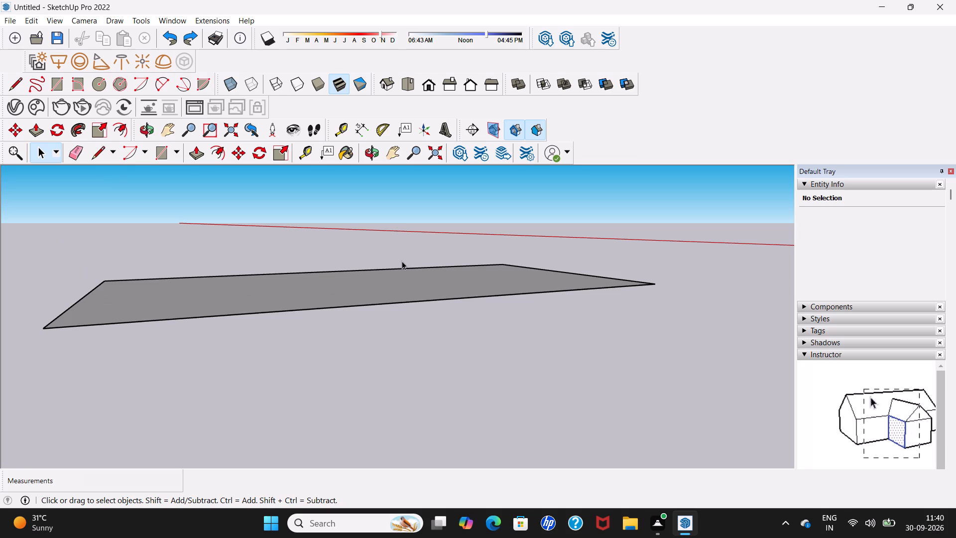
Extend the rear long edge 5' past its right corner and draw a line about 11' forward, parallel to the short edge.
scroll(402, 261, "down", 6)
middle_click_drag(402, 262, 309, 353)
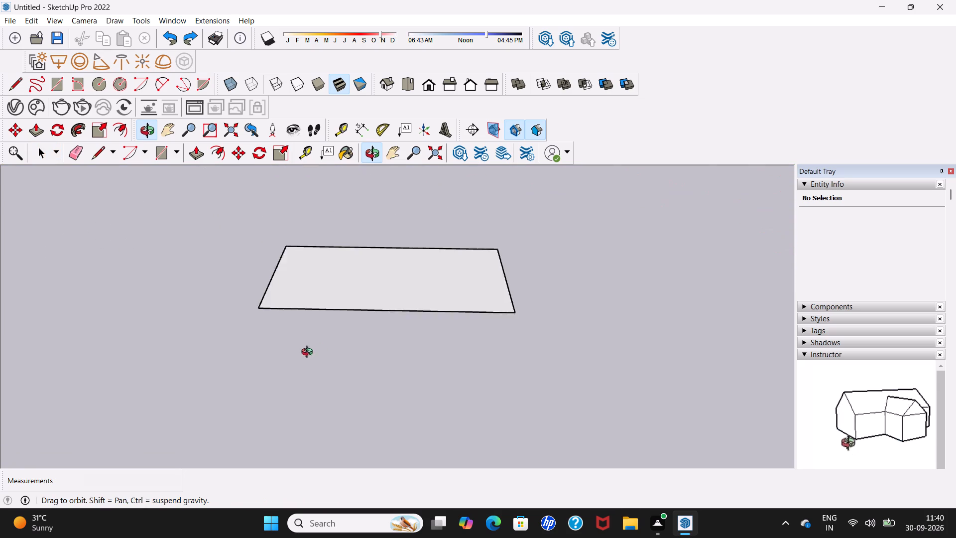
middle_click_drag(309, 353, 284, 366)
middle_click_drag(284, 361, 376, 361)
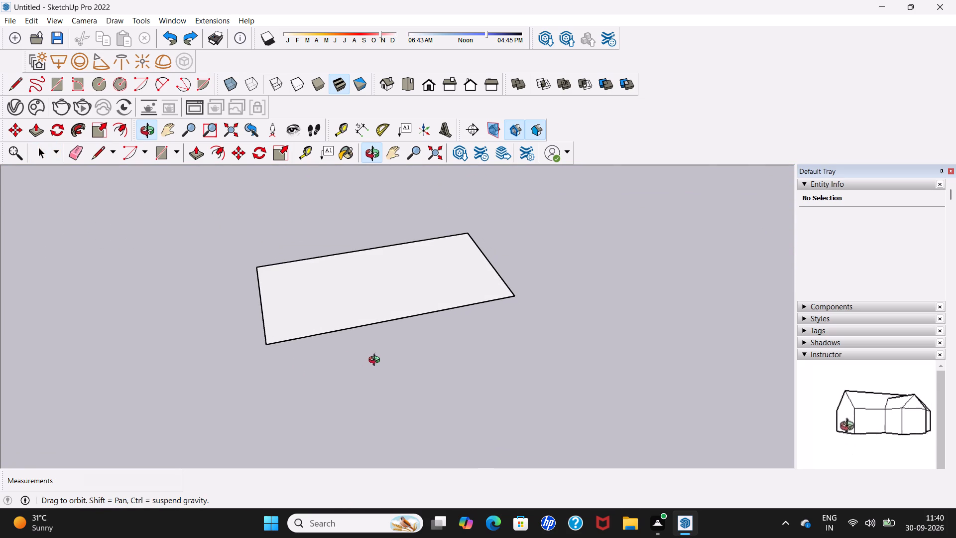
middle_click_drag(376, 361, 374, 361)
left_click(96, 153)
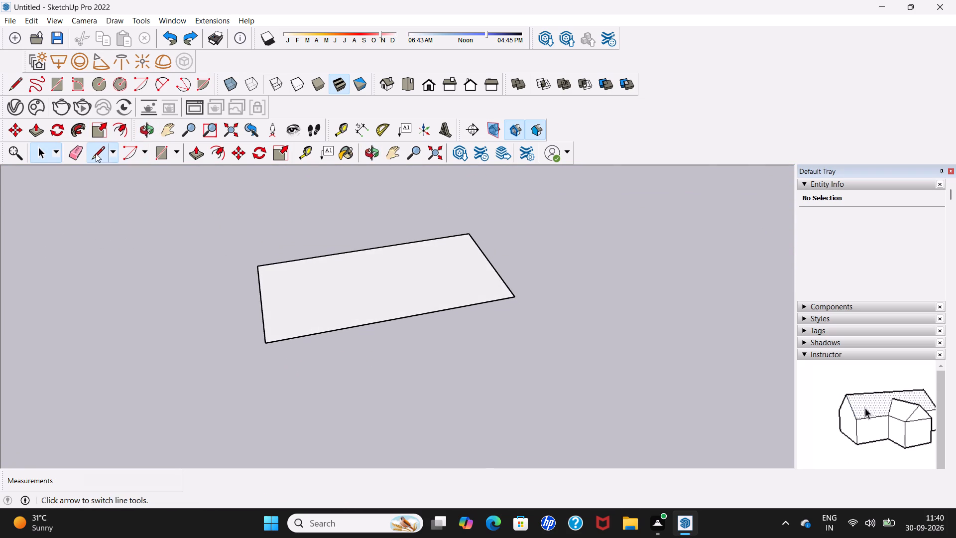
left_click(469, 231)
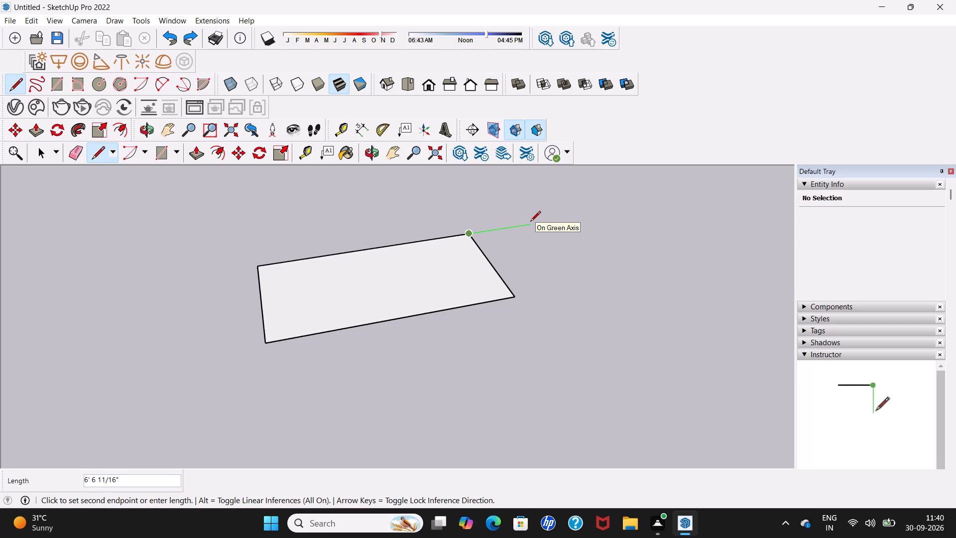
type("5'")
key("Return")
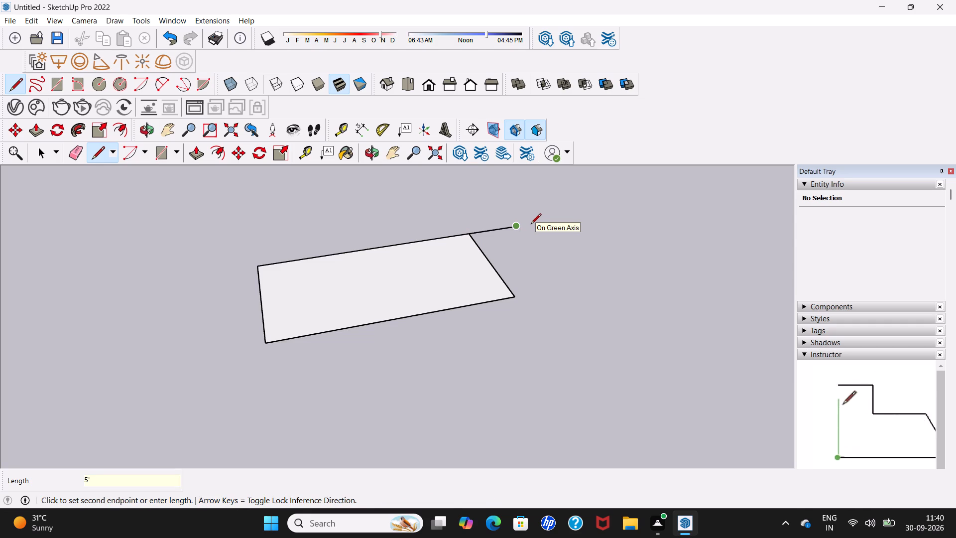
left_click(574, 296)
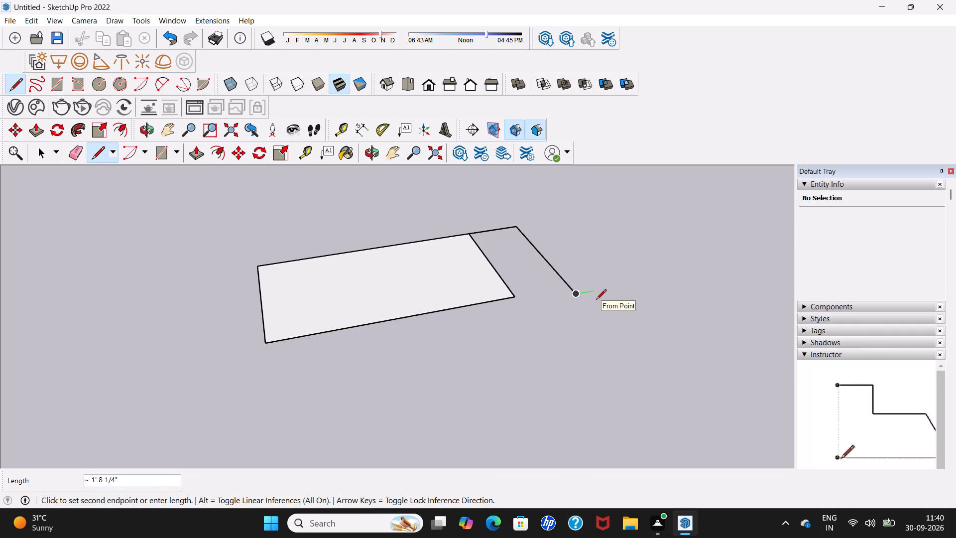
key("space")
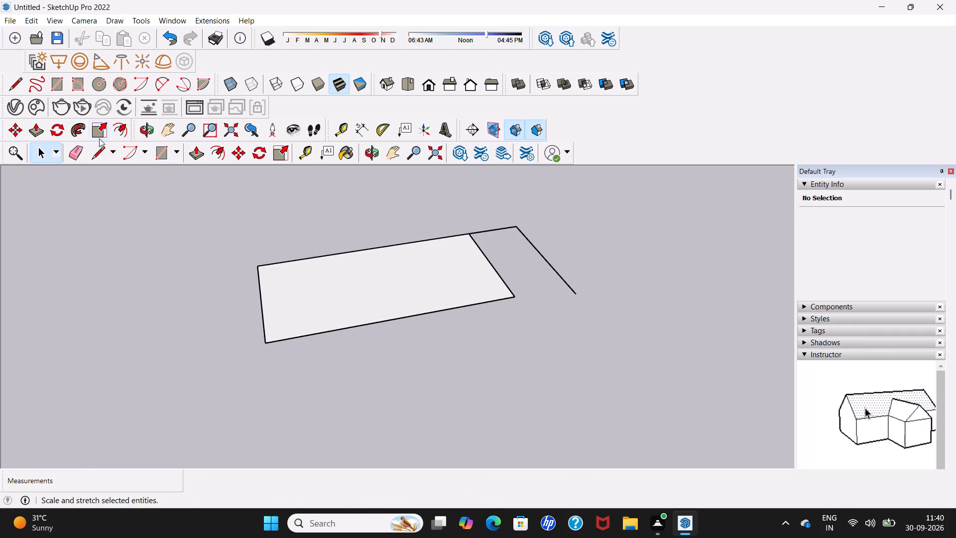
Draw a 5' line from the rectangle's front right corner to the new side line, closing the extension.
left_click(107, 157)
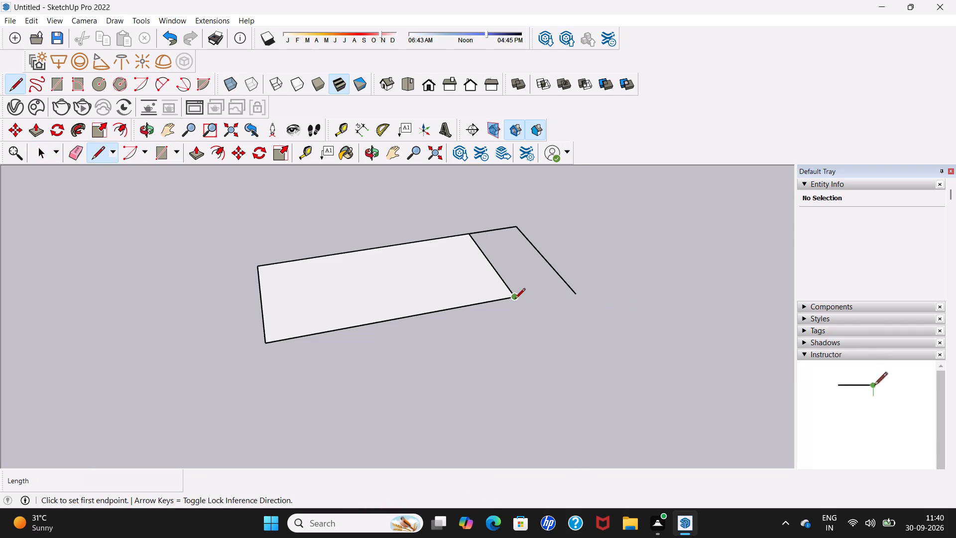
left_click(515, 299)
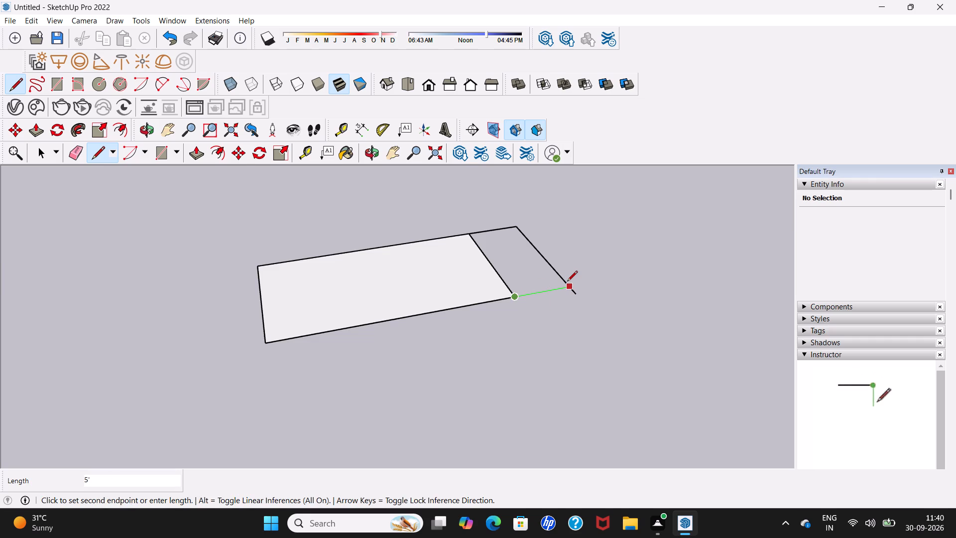
left_click(567, 282)
key("space")
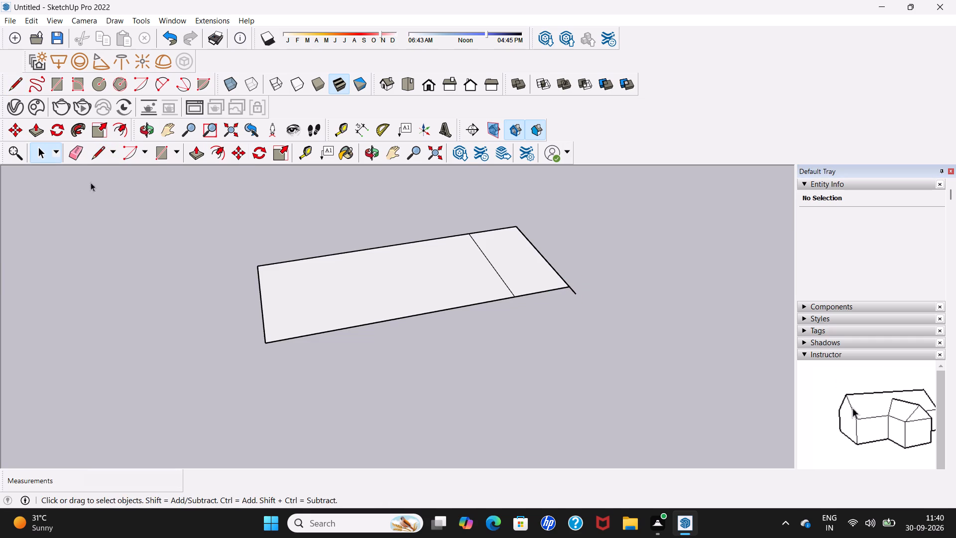
Erase the former short edge inside the extended rectangle and the leftover line stub beyond its front right corner.
left_click(75, 154)
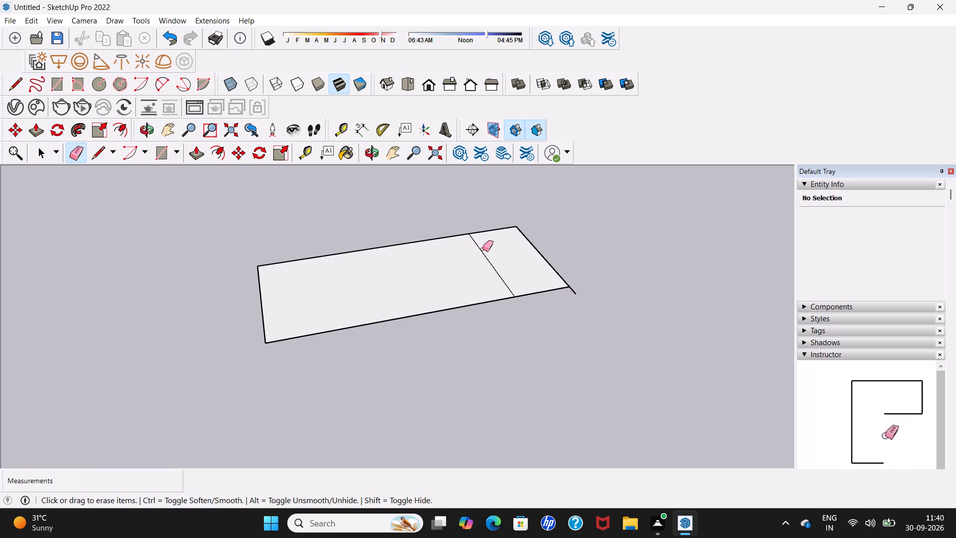
left_click(483, 253)
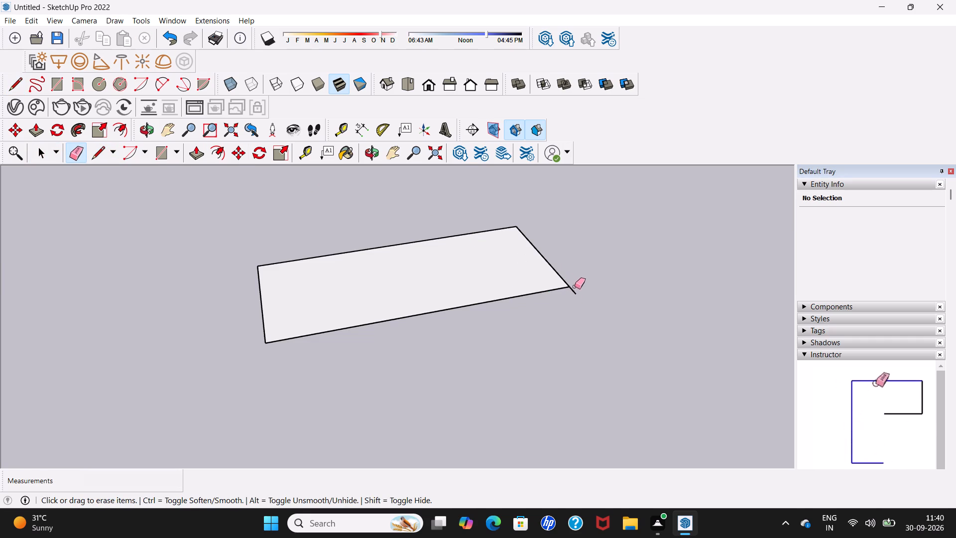
left_click(576, 293)
scroll(576, 291, "down", 2)
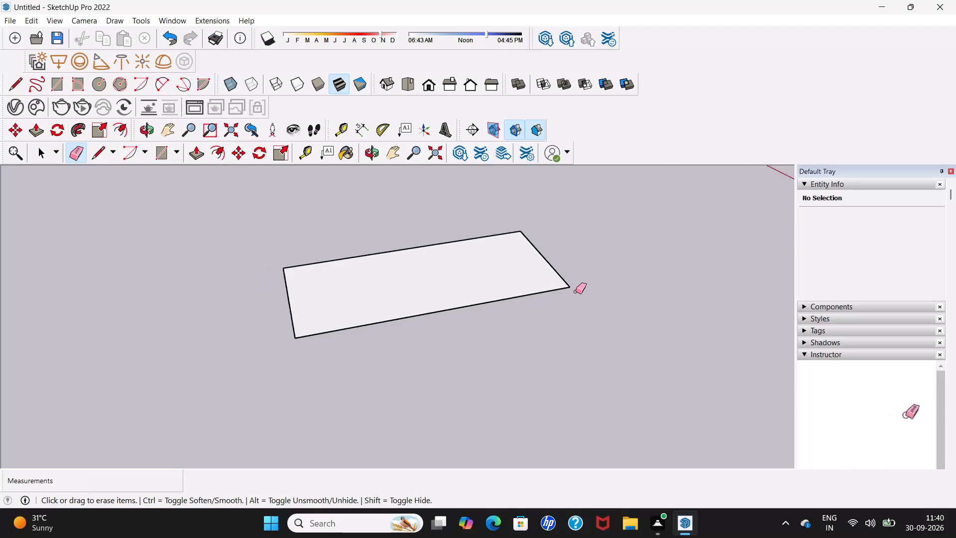
scroll(576, 291, "down", 4)
middle_click_drag(574, 290, 523, 425)
middle_click_drag(527, 382, 529, 377)
scroll(528, 380, "up", 6)
key("space")
Mark 12'6" along the rear long edge from its left corner and draw a 10' line to the front edge's midpoint.
scroll(537, 353, "down", 6)
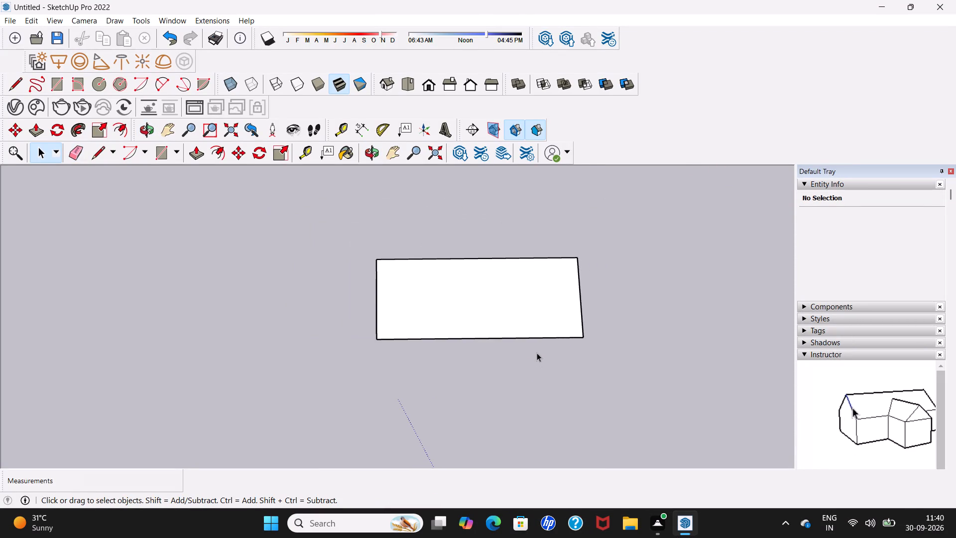
left_click(98, 154)
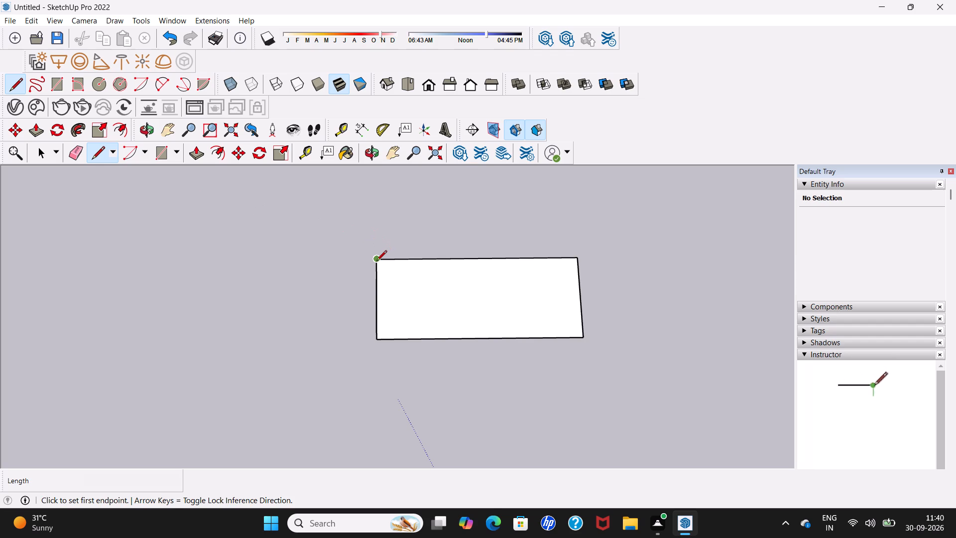
left_click(376, 262)
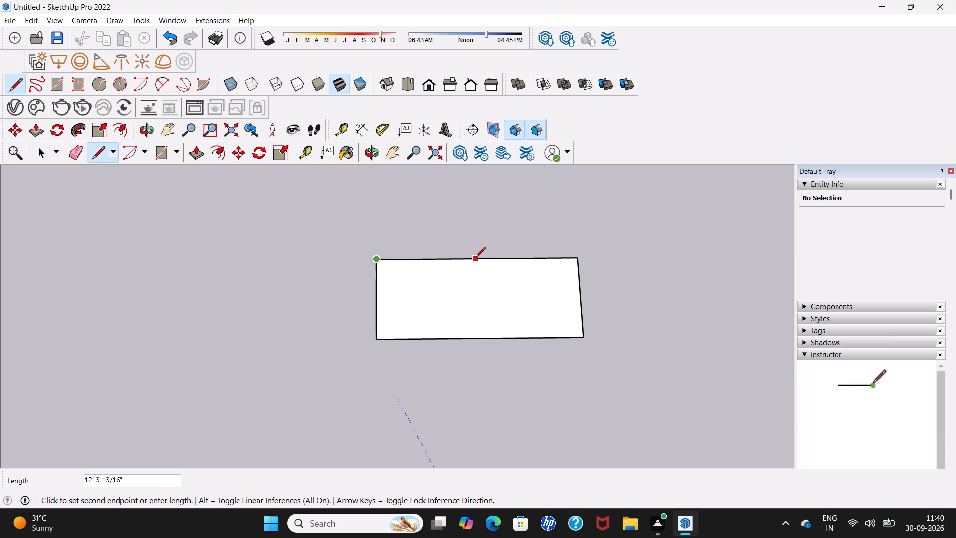
type("12")
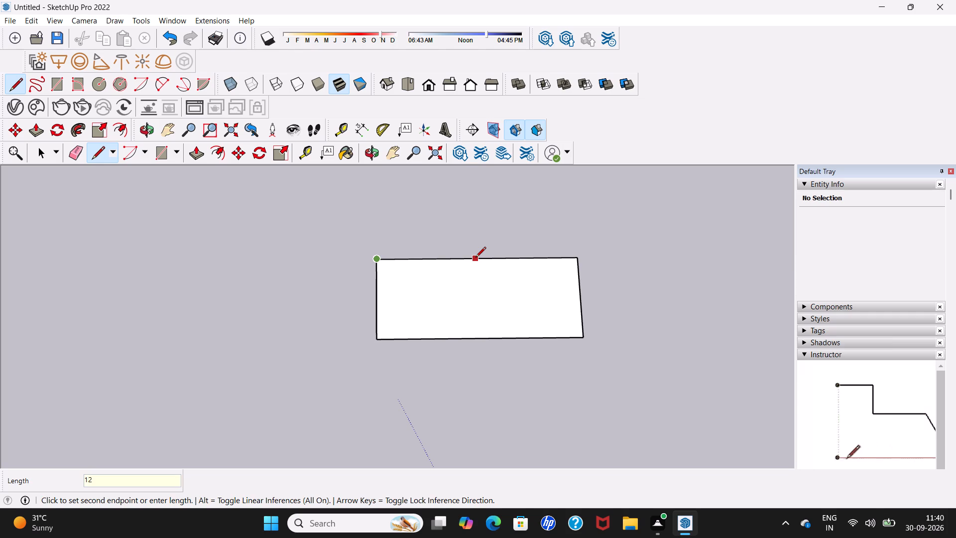
type("'6\"")
key("Return")
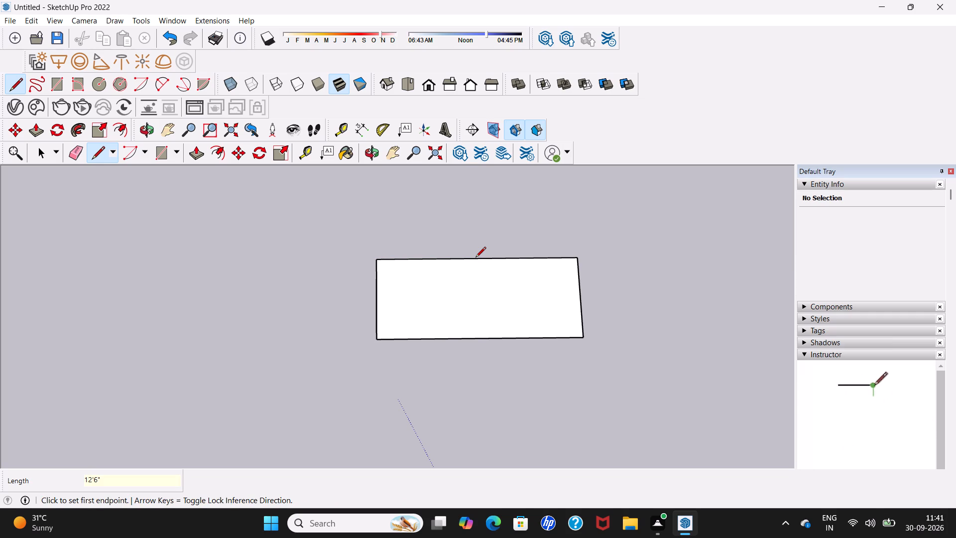
left_click(477, 260)
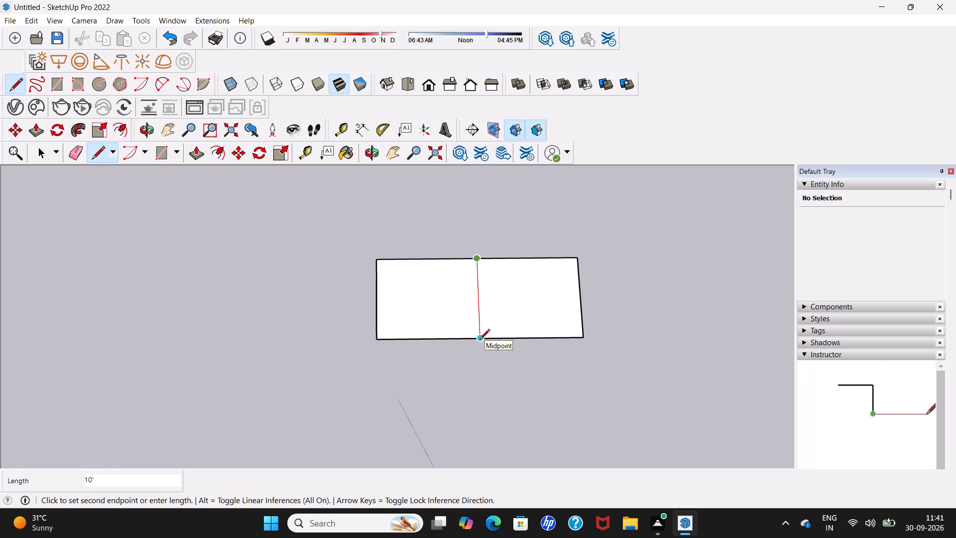
left_click(479, 340)
middle_click_drag(479, 340, 471, 265)
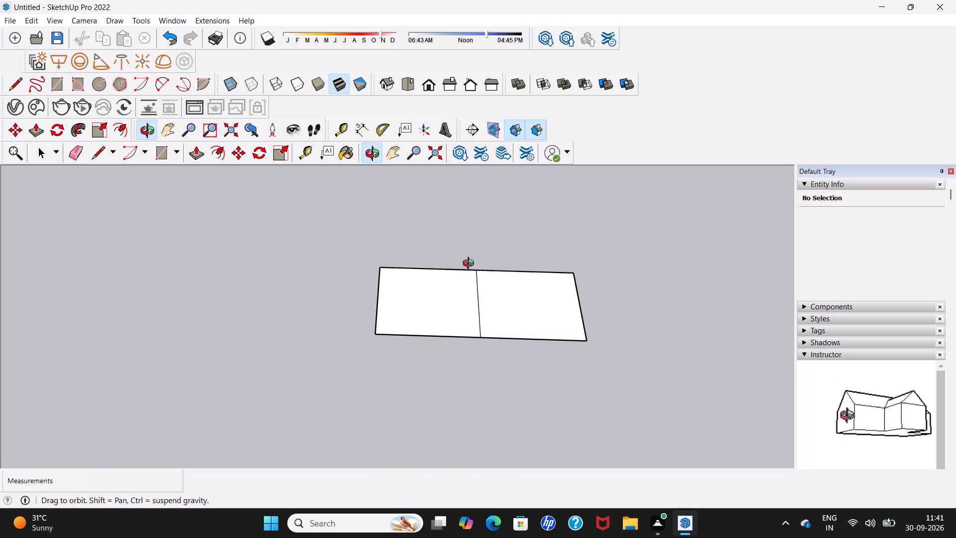
middle_click_drag(471, 265, 471, 262)
middle_click_drag(484, 345, 484, 309)
key("space")
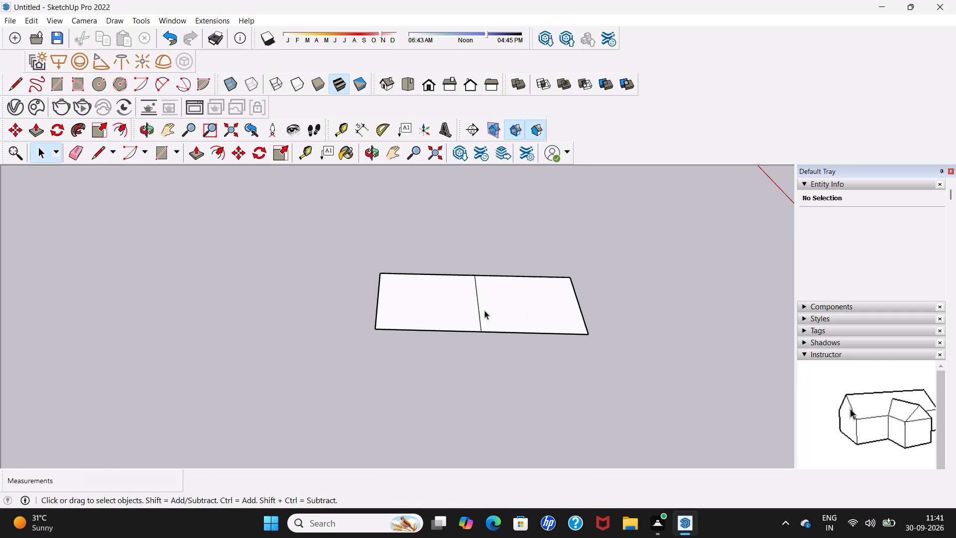
Draw a 12'6" line parallel to the long edges, from the left short edge to the dividing line, near the front edge.
middle_click_drag(442, 327, 465, 330)
scroll(452, 302, "up", 4)
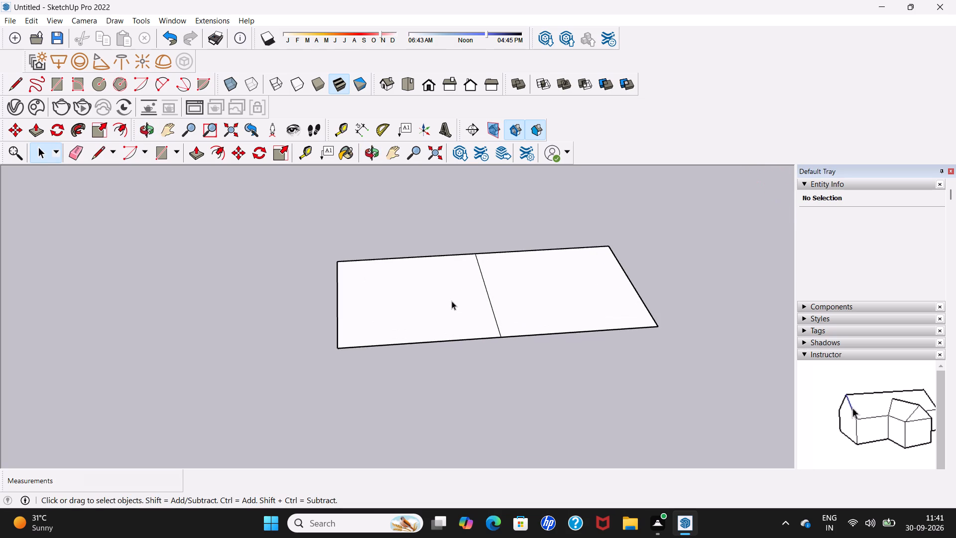
scroll(452, 301, "up", 4)
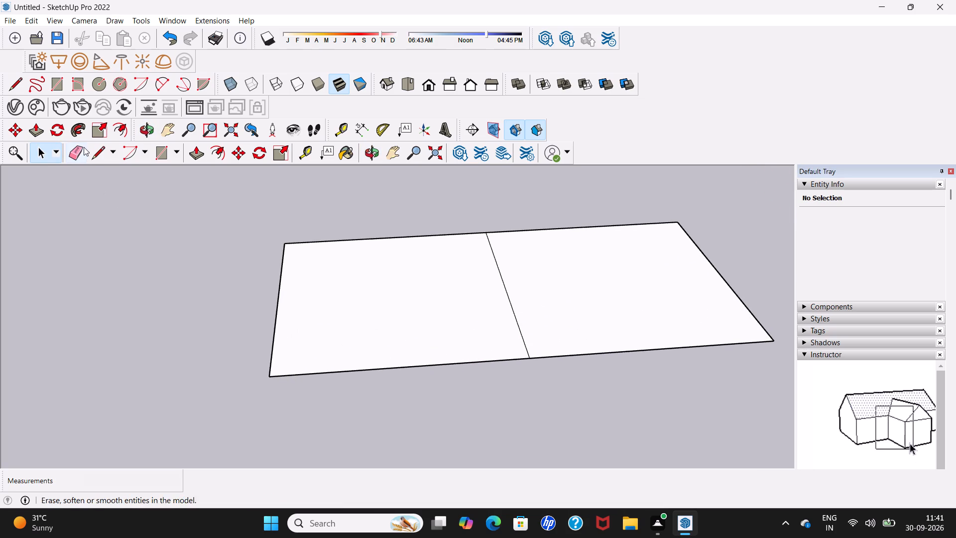
left_click(95, 156)
middle_click_drag(367, 353, 335, 386)
scroll(328, 377, "up", 2)
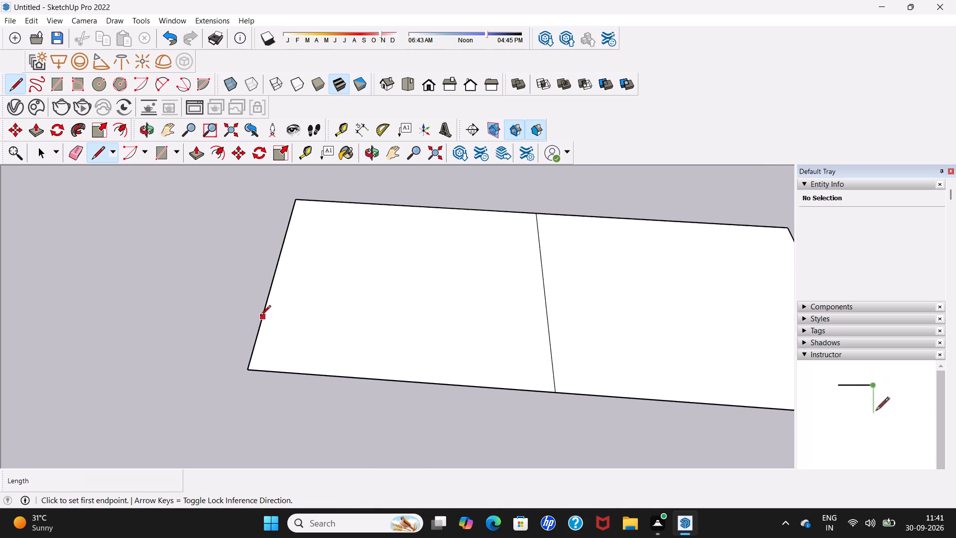
left_click(260, 316)
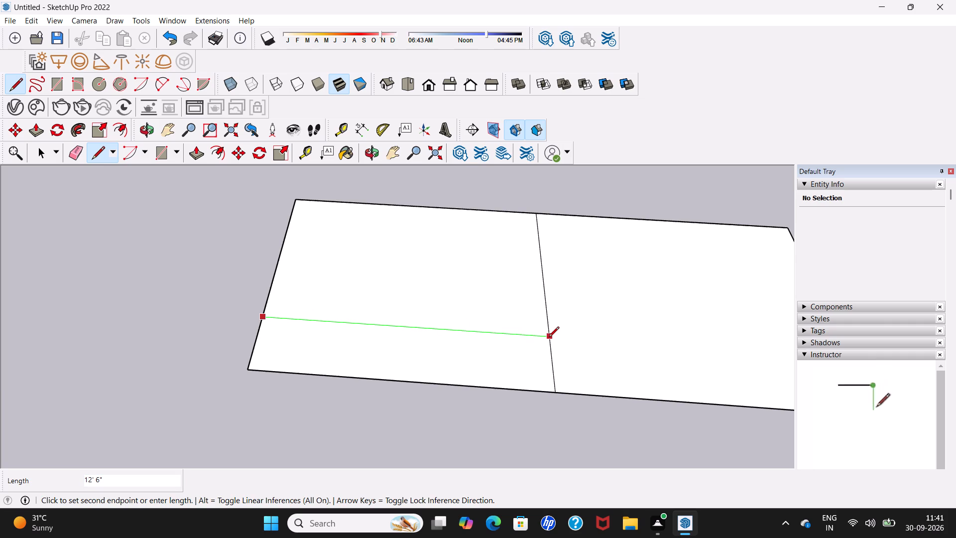
left_click(550, 338)
key("space")
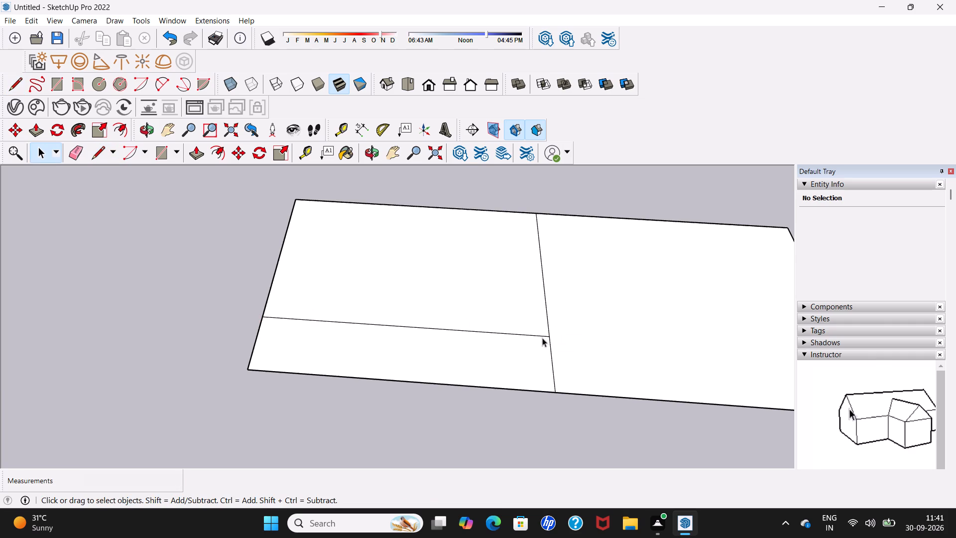
Push/Pull the larger rear face of the left half up about 2'5".
left_click(194, 156)
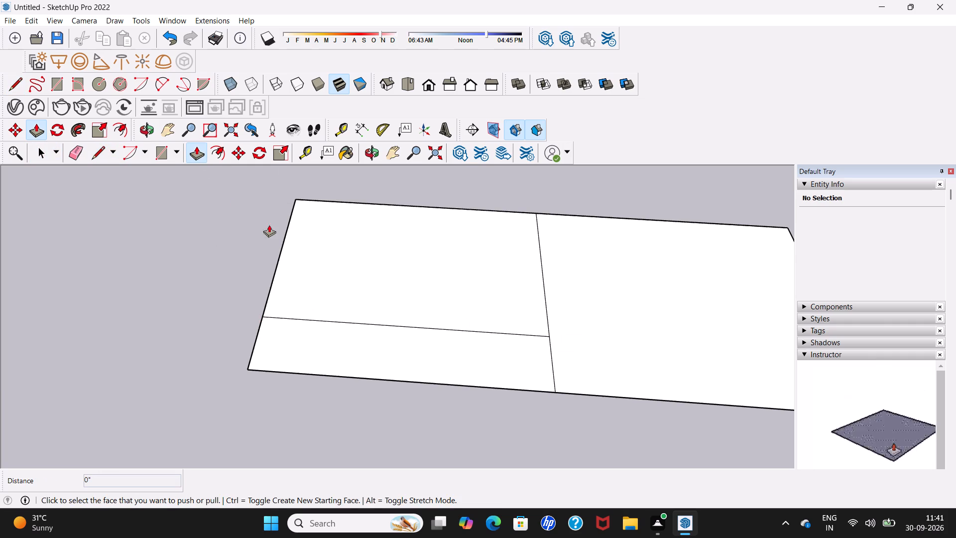
left_click(327, 269)
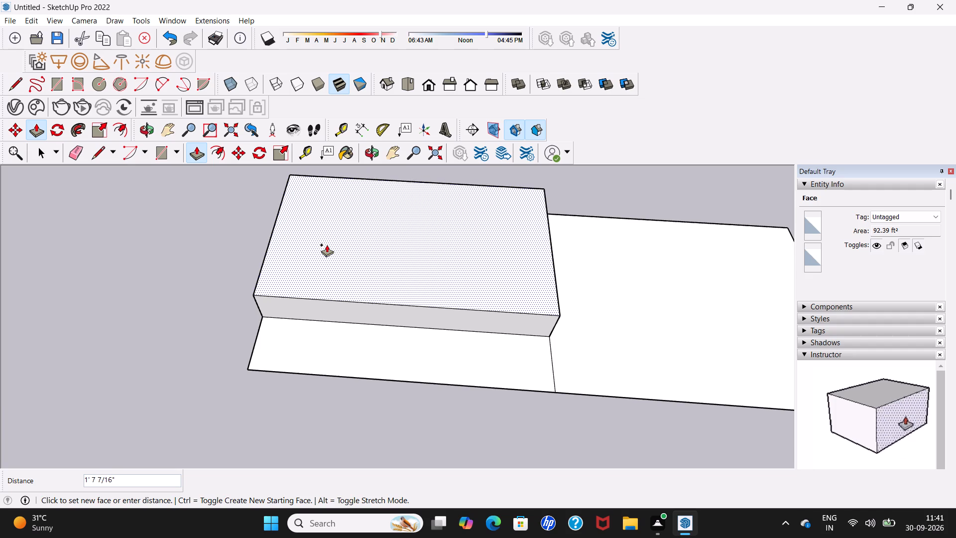
middle_click_drag(327, 245, 329, 181)
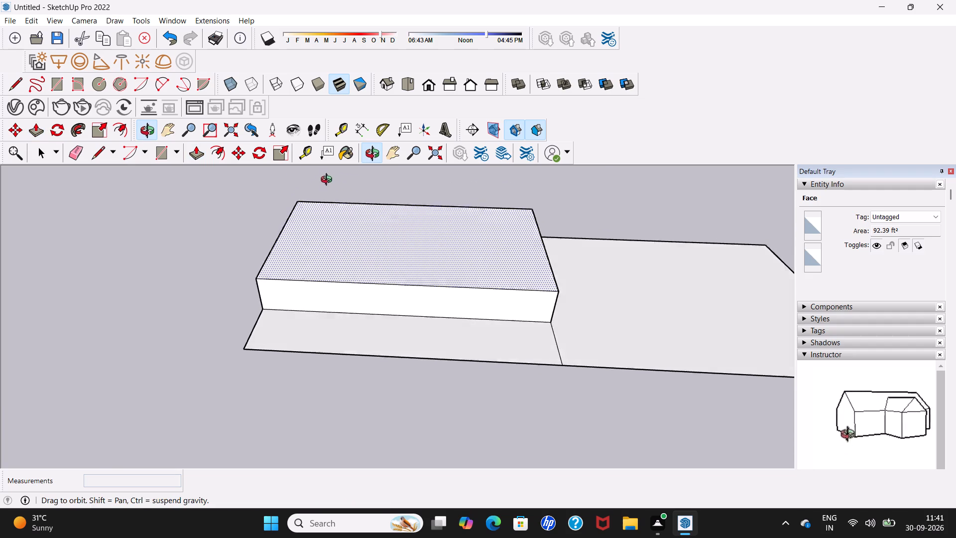
middle_click_drag(329, 181, 342, 160)
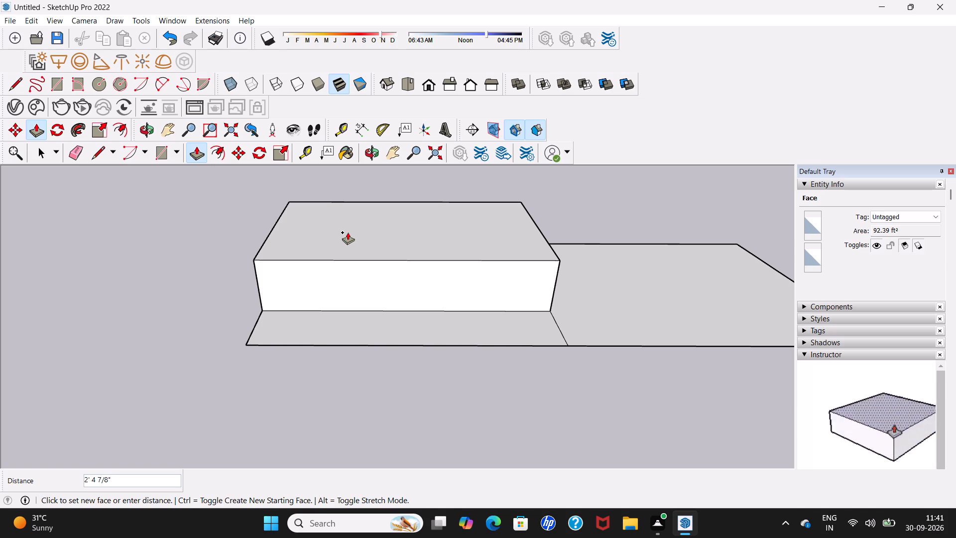
left_click(348, 232)
key("space")
Push/Pull the narrow front strip of the left half up about 1'9" to form a lower step.
middle_click_drag(347, 329, 347, 323)
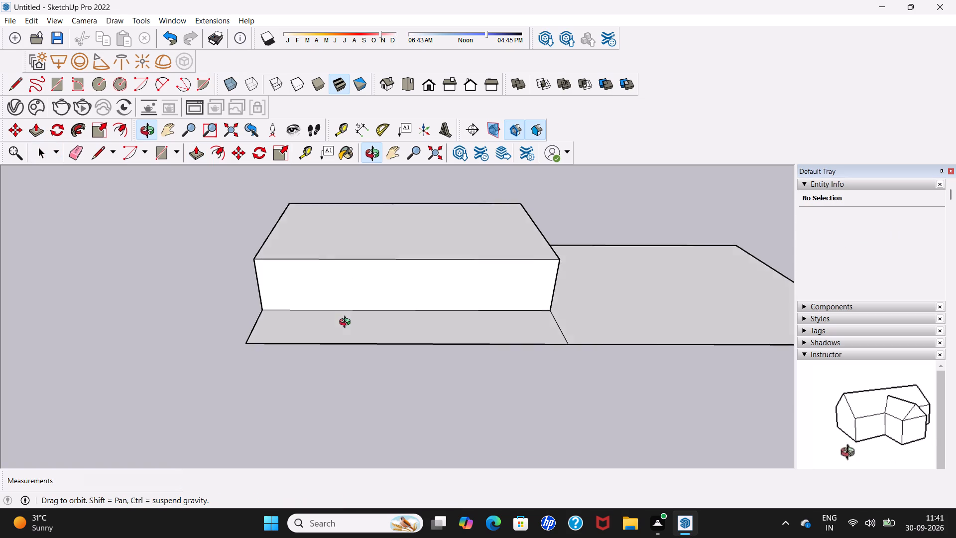
middle_click_drag(347, 323, 347, 311)
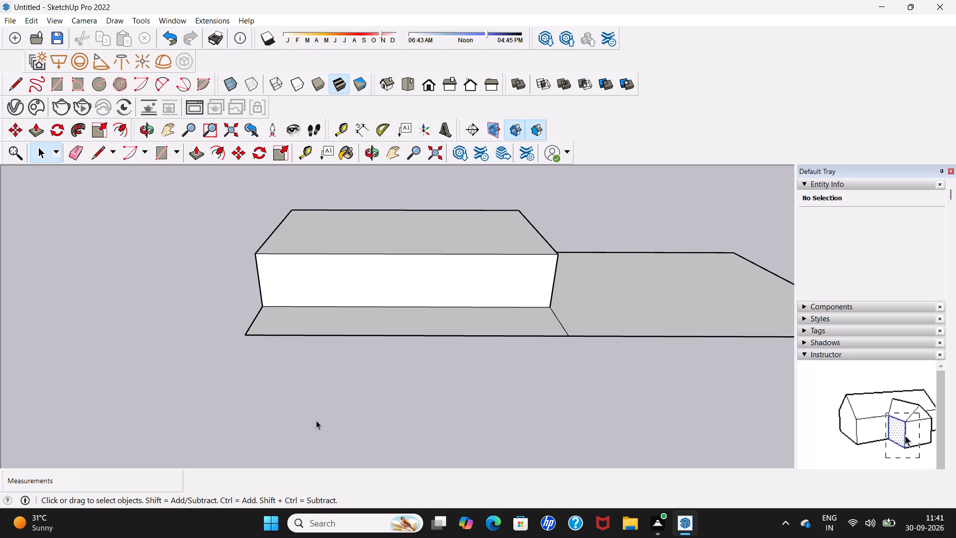
left_click(192, 152)
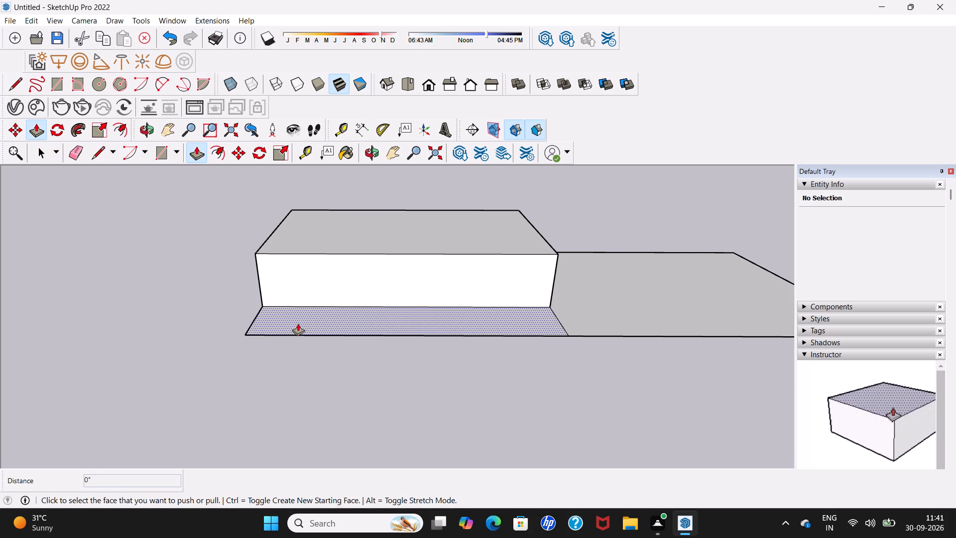
left_click(298, 323)
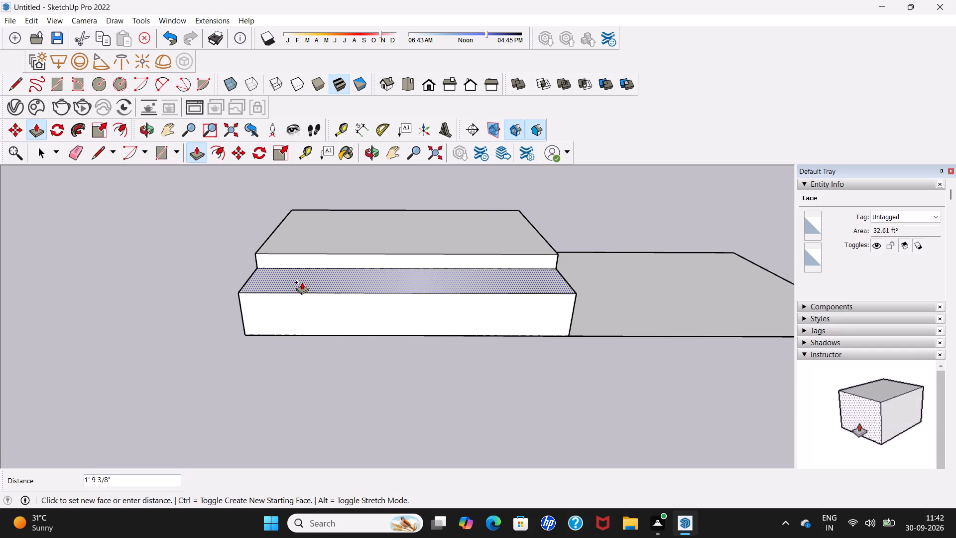
left_click(302, 282)
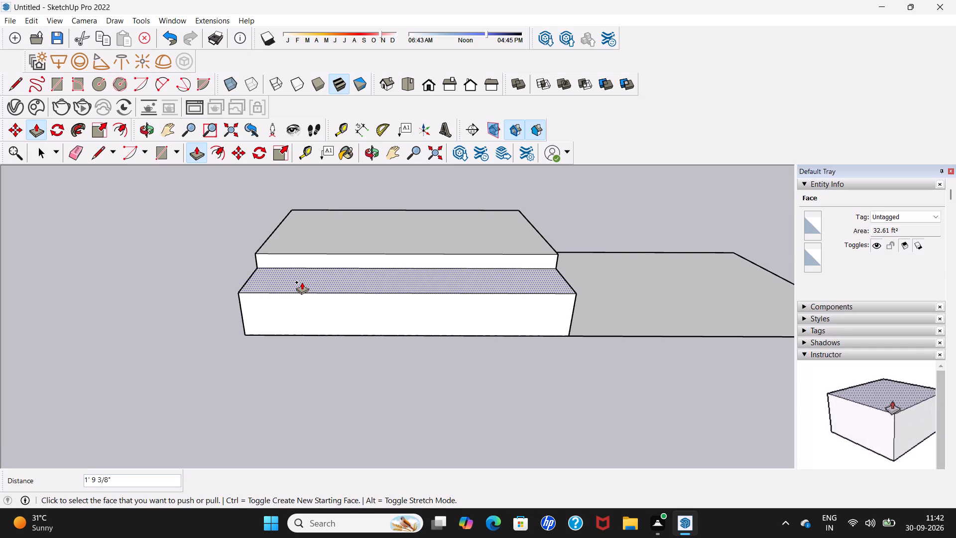
Push/Pull the top of the taller rear block up about another 1'2".
middle_click_drag(302, 282, 36, 297)
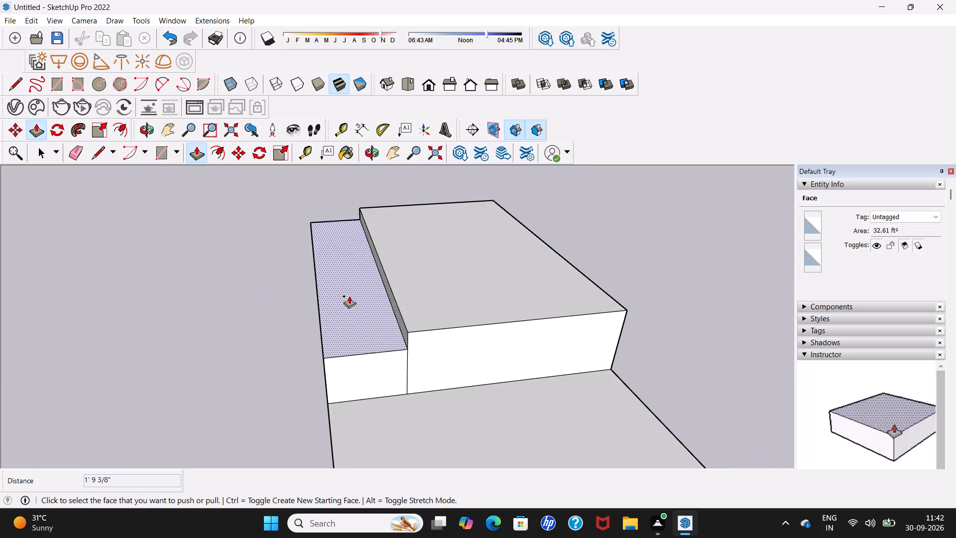
left_click(436, 294)
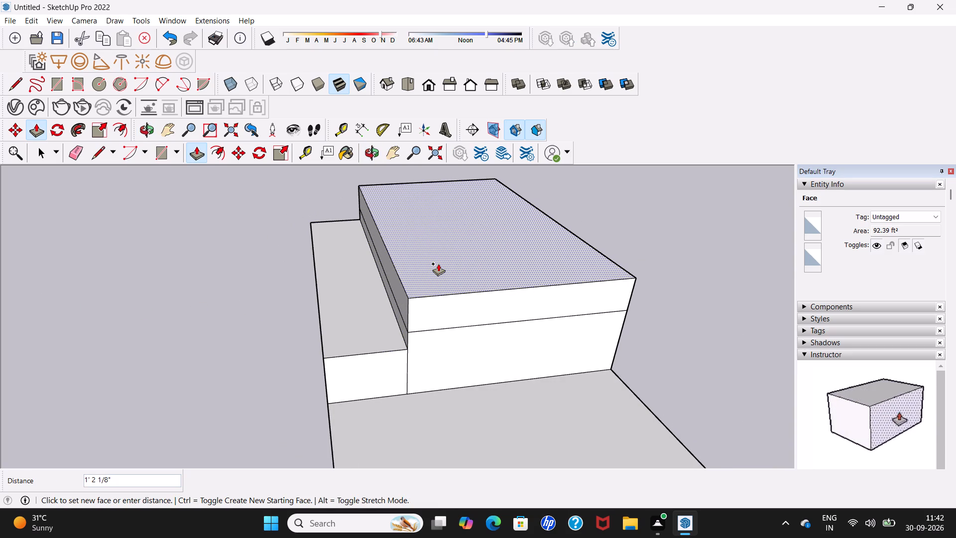
left_click(438, 264)
key("space")
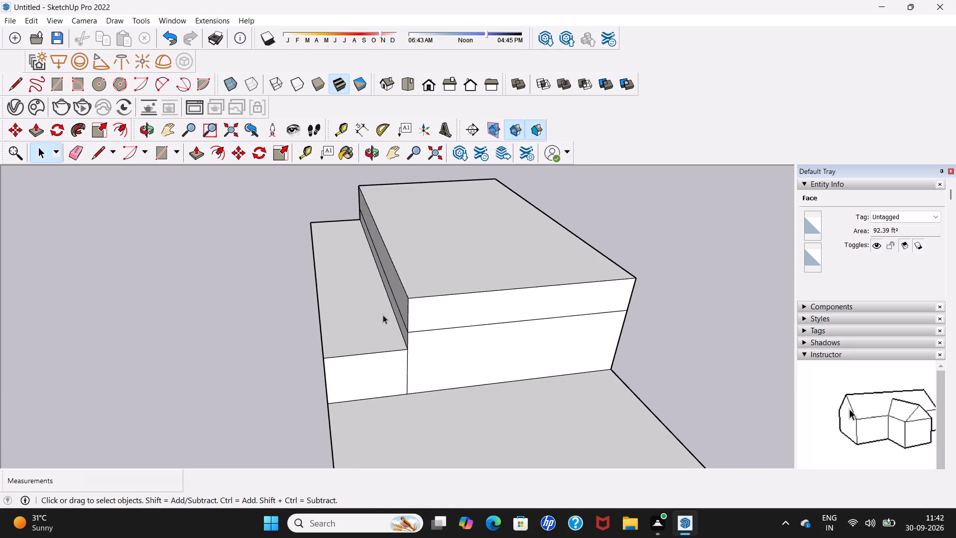
Delete the leftover horizontal seam edges on the taller block's front face and both its end faces.
middle_click_drag(371, 325, 546, 310)
scroll(500, 309, "up", 3)
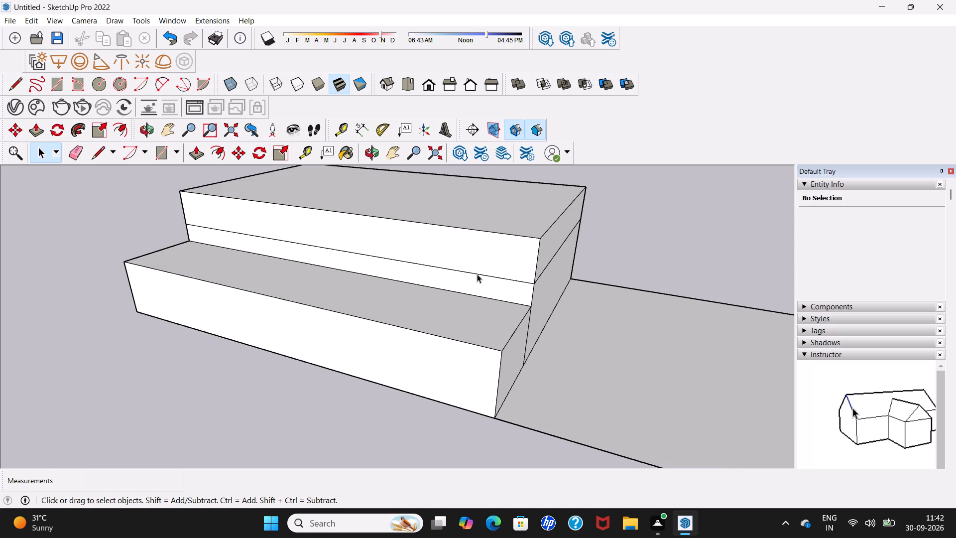
left_click(477, 274)
key("Delete")
middle_click_drag(547, 284, 512, 294)
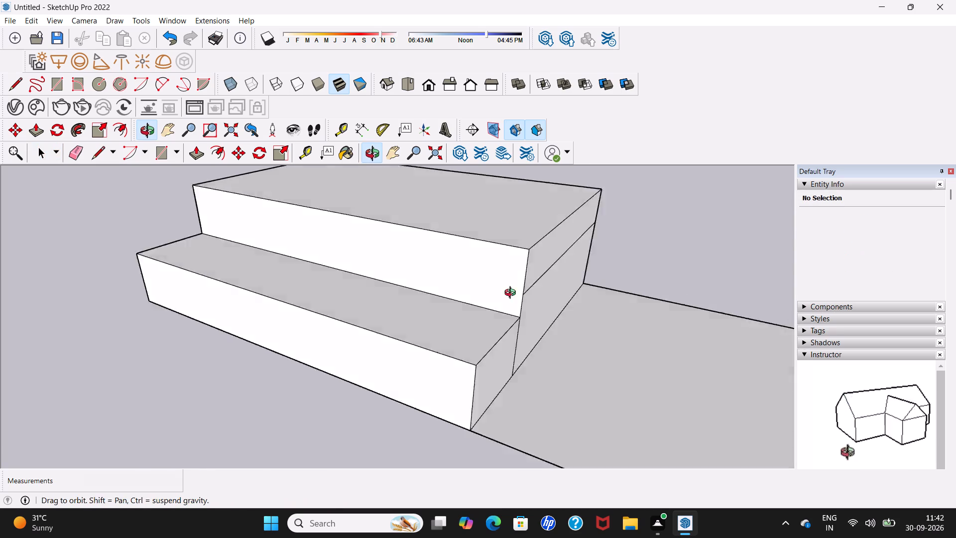
middle_click_drag(512, 294, 291, 302)
left_click(367, 321)
key("Delete")
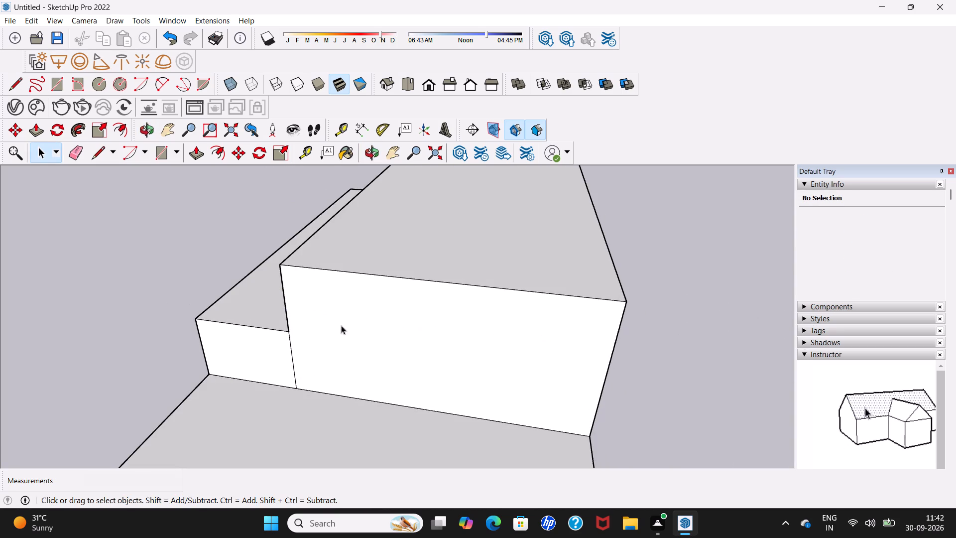
middle_click_drag(203, 344, 625, 348)
middle_click_drag(0, 348, 287, 325)
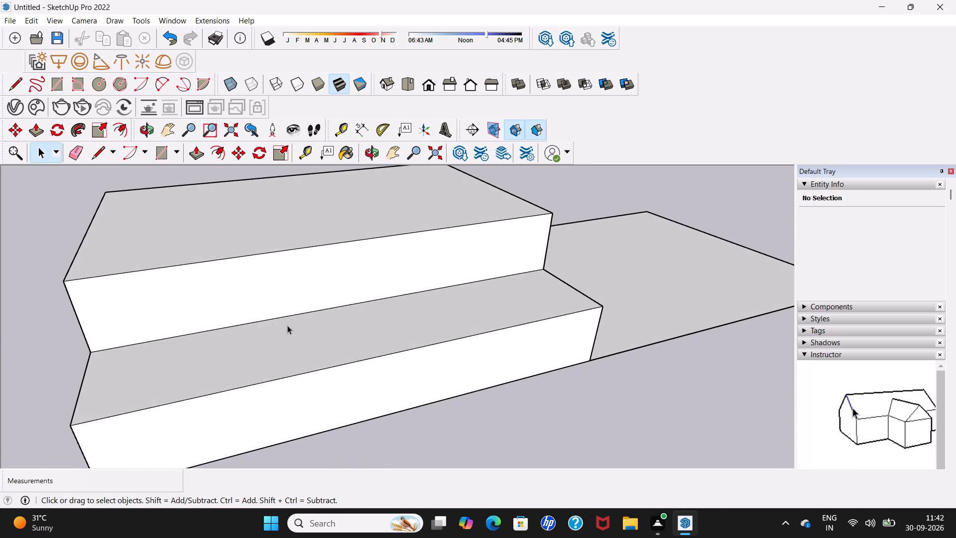
middle_click_drag(101, 329, 300, 317)
scroll(195, 336, "down", 6)
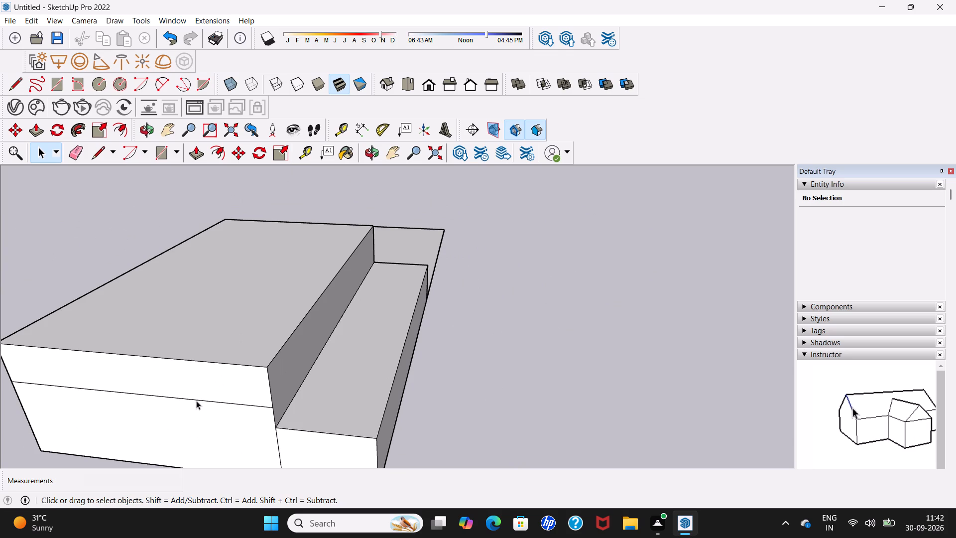
left_click(198, 400)
key("Delete")
Delete the two horizontal seam segments and the vertical line on the taller block's rear face.
scroll(169, 371, "down", 3)
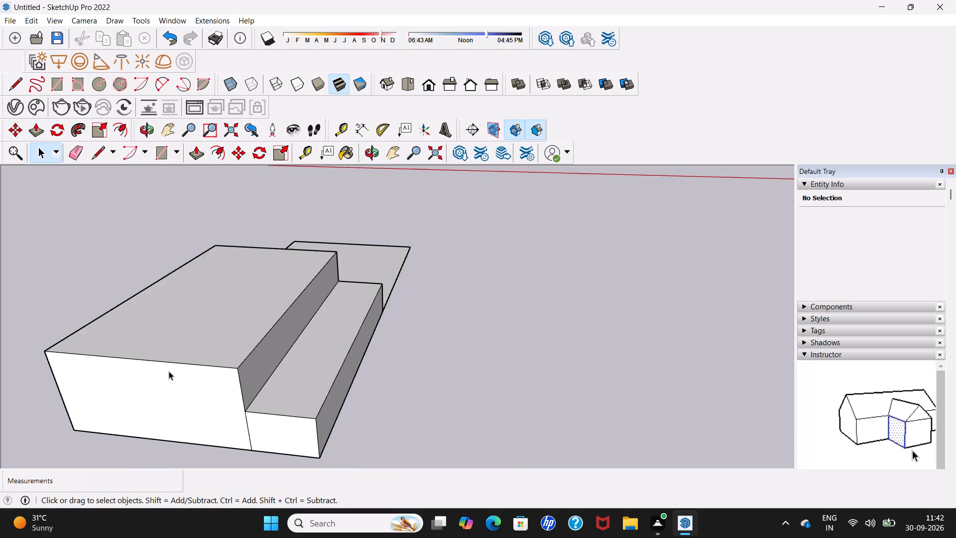
scroll(169, 371, "down", 9)
middle_click_drag(133, 391, 328, 344)
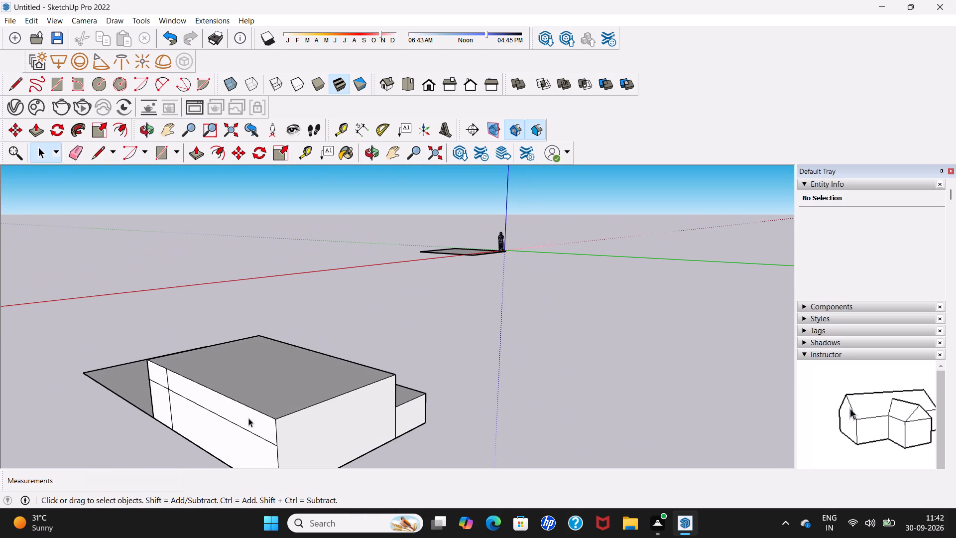
left_click(240, 427)
key("Delete")
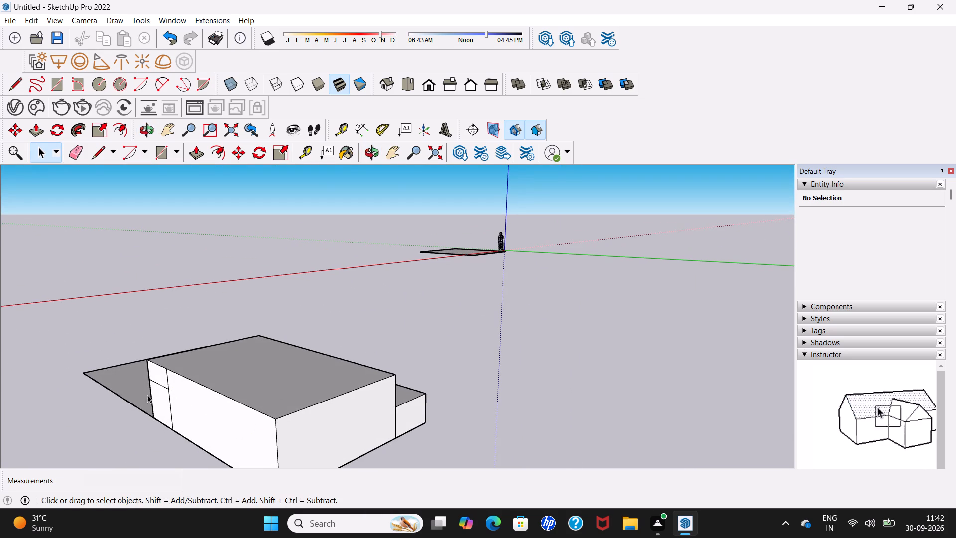
left_click(155, 382)
key("Delete")
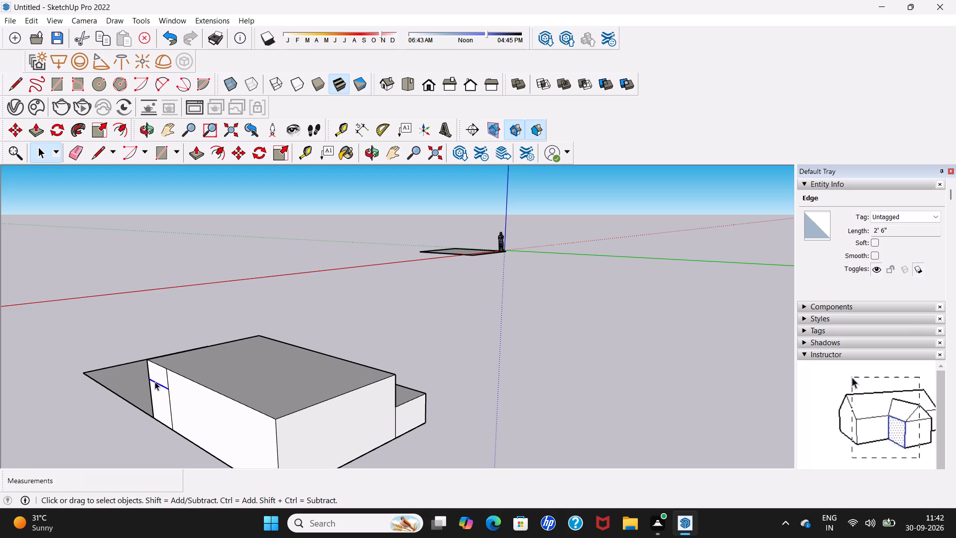
key("Delete")
left_click(168, 391)
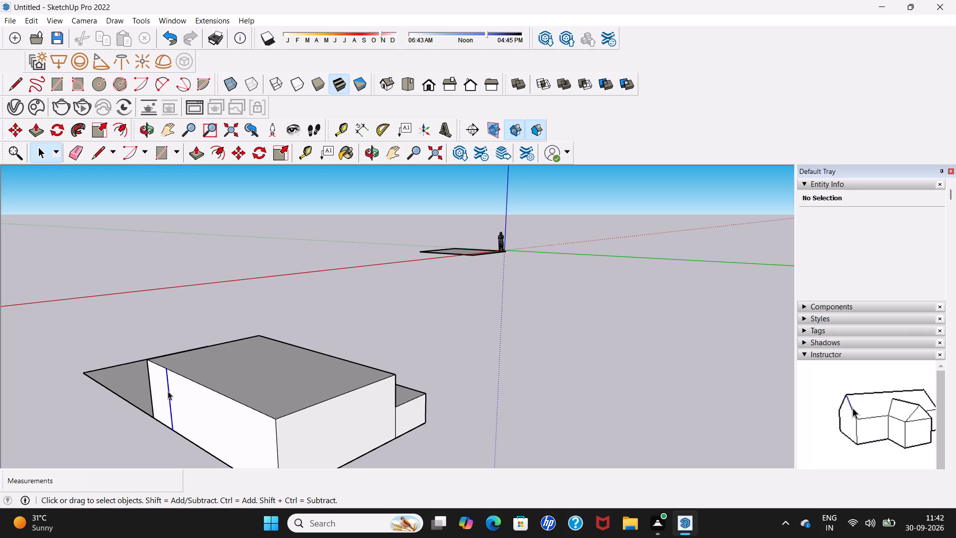
key("Delete")
Inspect the stepped block and the adjoining flat face from several sides.
middle_click_drag(319, 394, 27, 389)
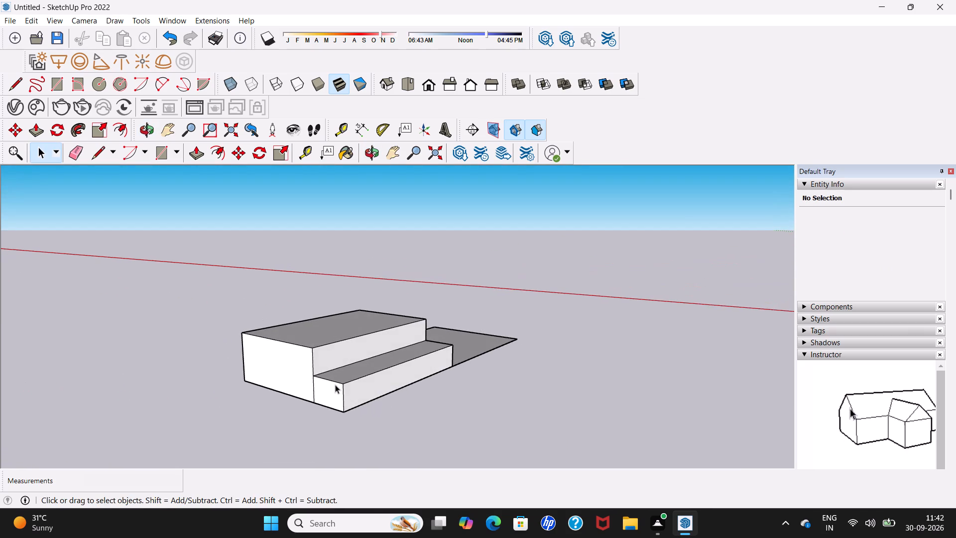
scroll(379, 373, "down", 1)
middle_click_drag(379, 373, 16, 392)
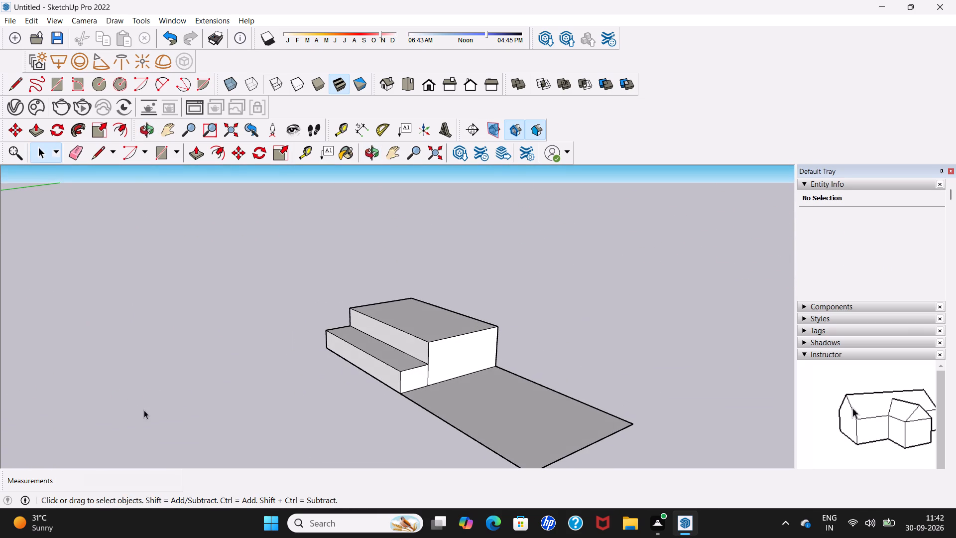
middle_click_drag(145, 410, 365, 404)
scroll(368, 370, "down", 5)
middle_click_drag(368, 370, 361, 413)
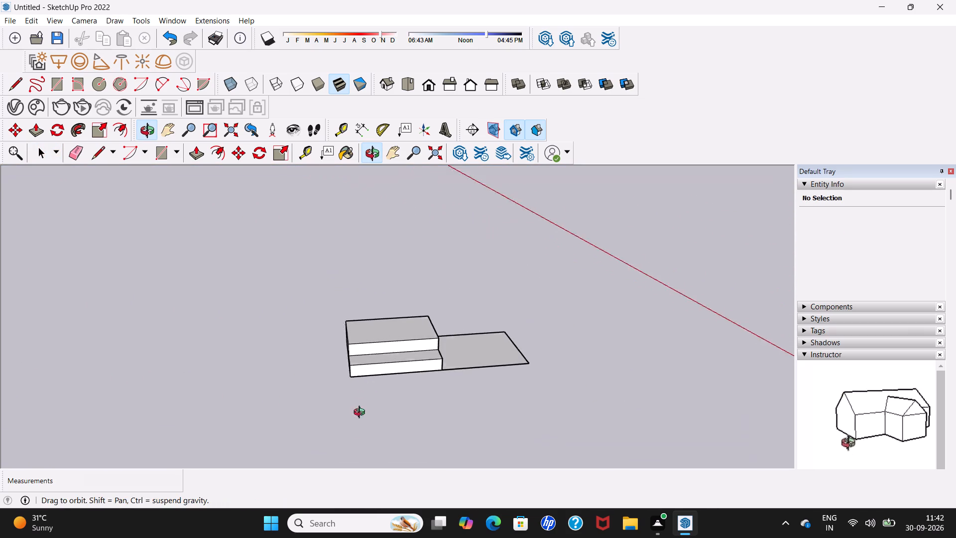
middle_click_drag(361, 413, 354, 448)
scroll(353, 422, "up", 3)
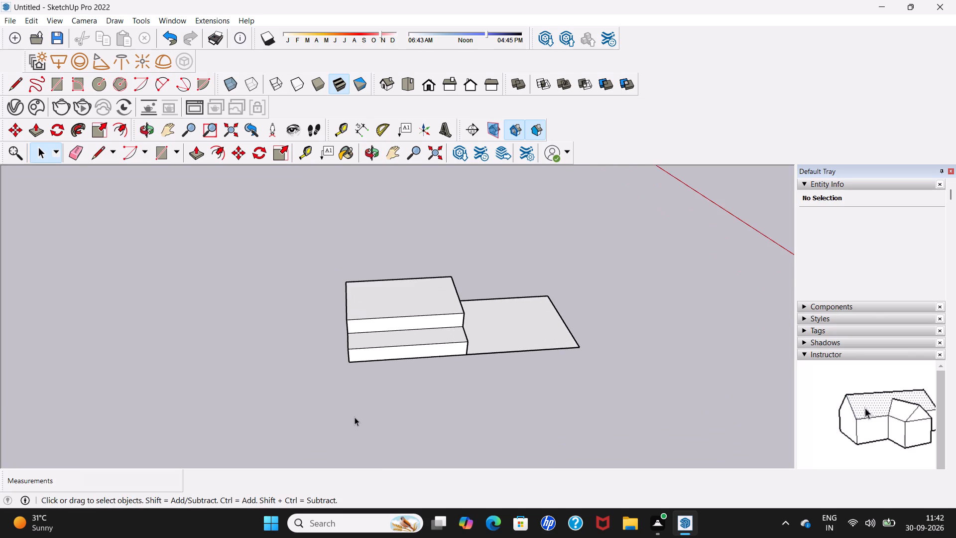
middle_click_drag(355, 417, 348, 386)
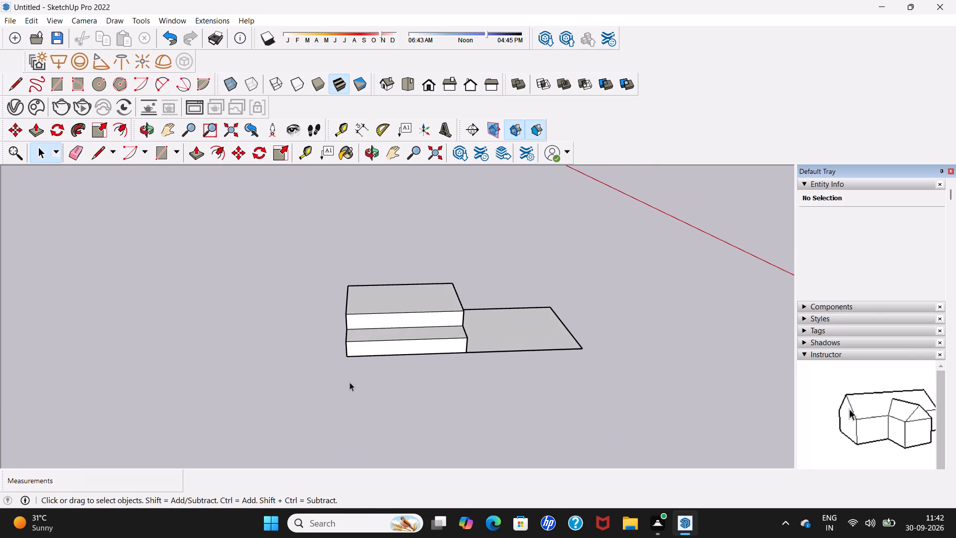
middle_click_drag(406, 349, 331, 443, "shift")
scroll(331, 443, "up", 1)
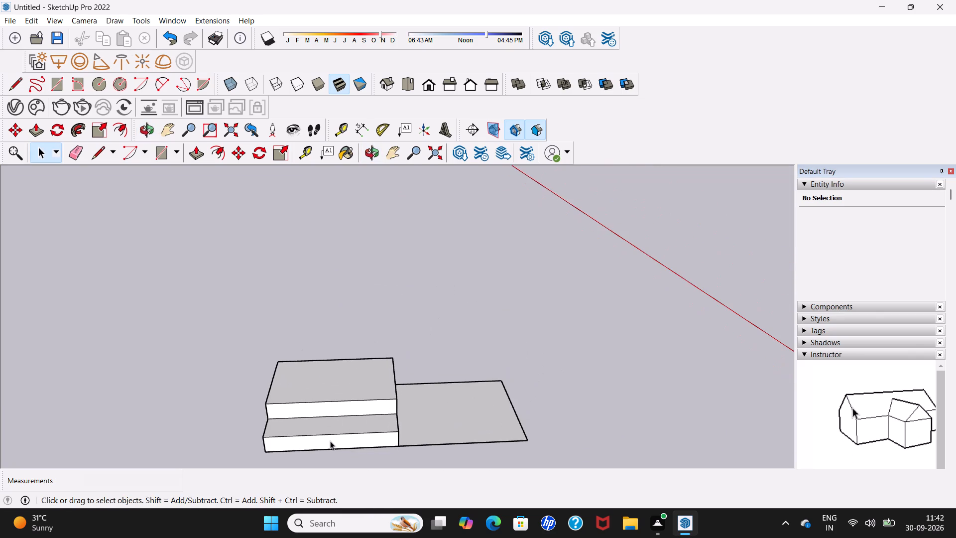
middle_click_drag(330, 441, 328, 381, "shift")
scroll(327, 388, "up", 1)
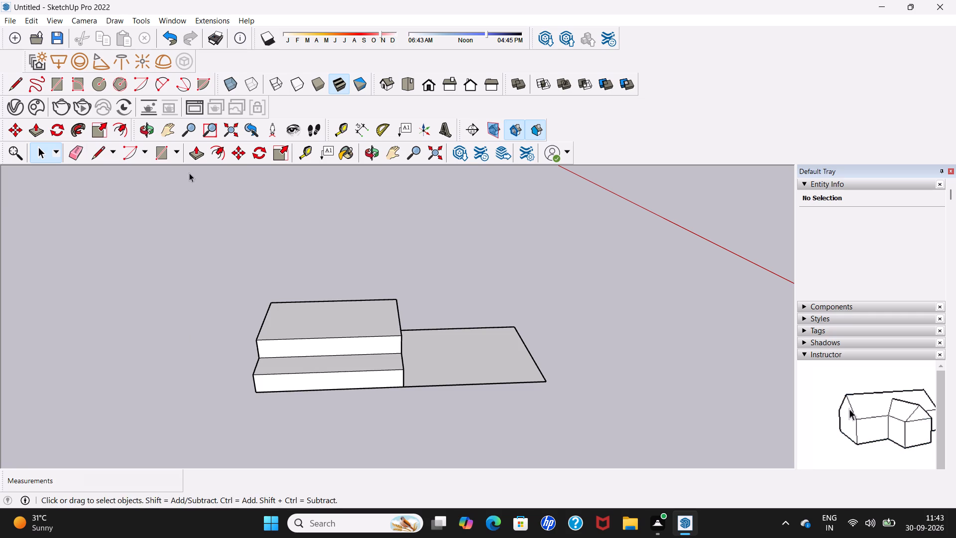
Push/Pull the top face of the taller rear block up by 10'.
left_click(197, 155)
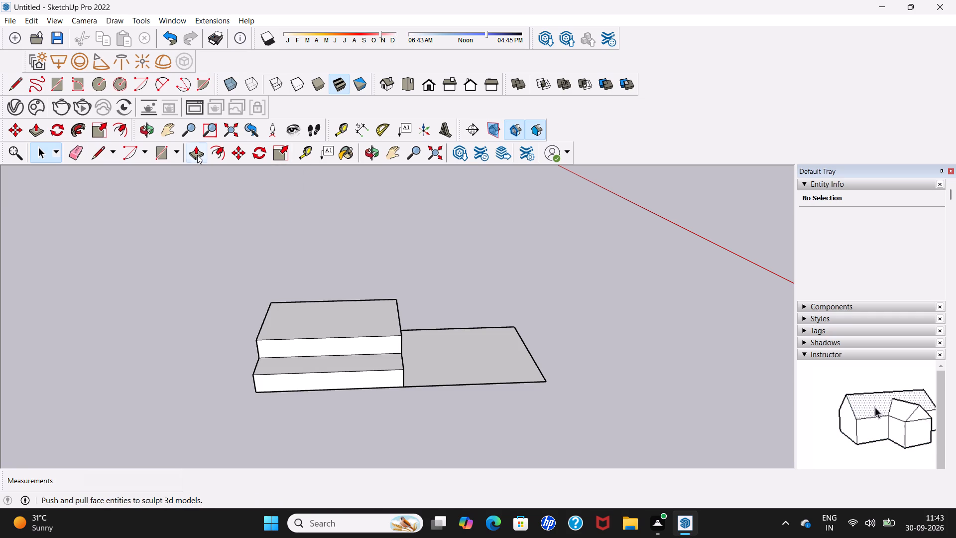
left_click(284, 307)
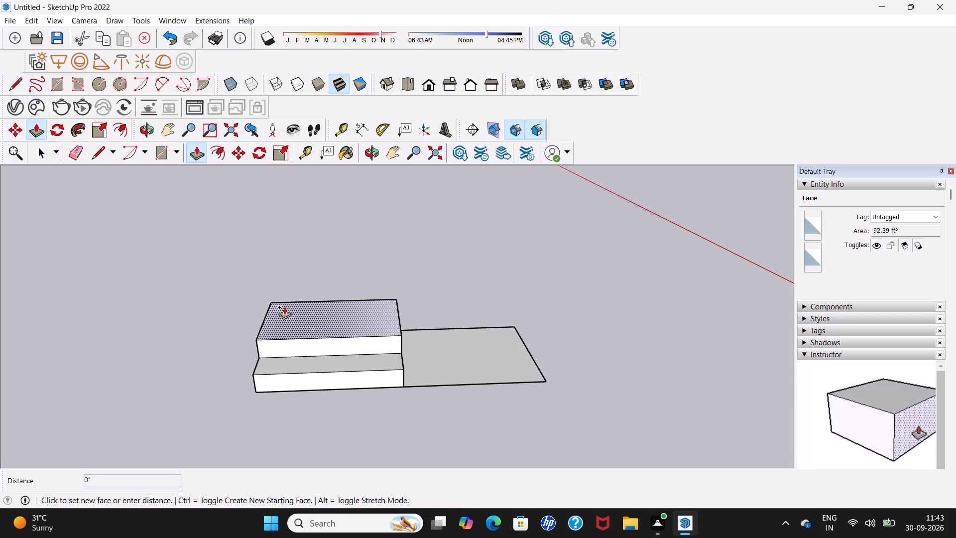
type("10")
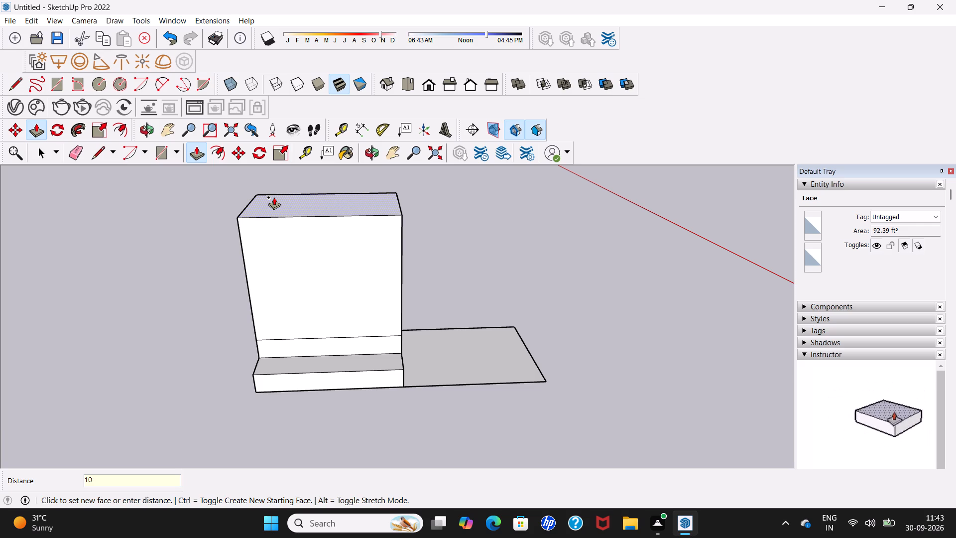
key("apostrophe")
key("Return")
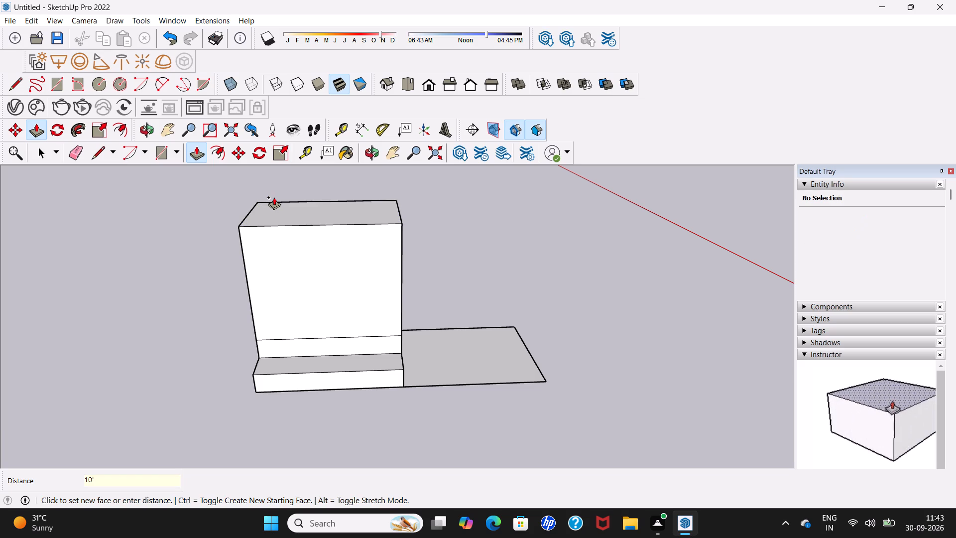
Delete the leftover horizontal seam edges on the taller block's front, rear and both end faces.
middle_click_drag(285, 314, 282, 251)
key("space")
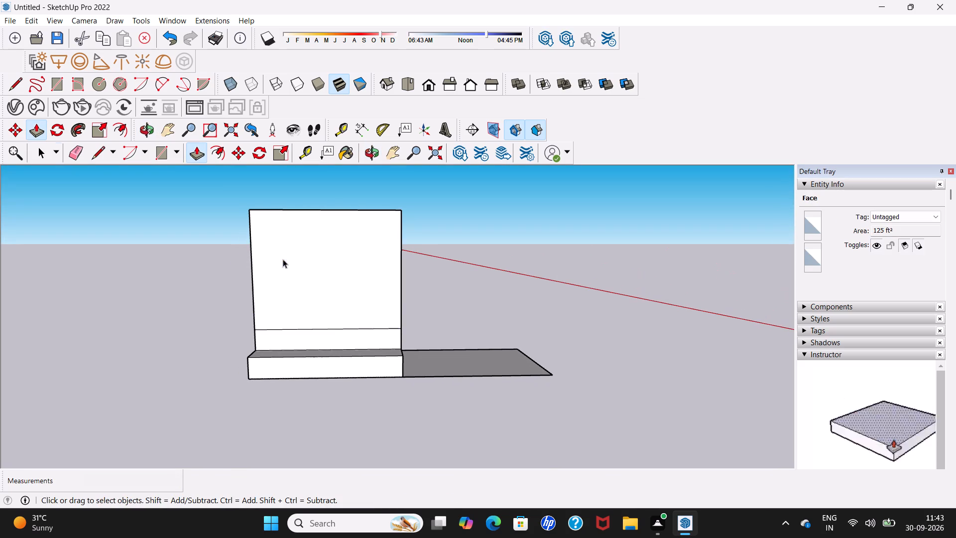
left_click(335, 330)
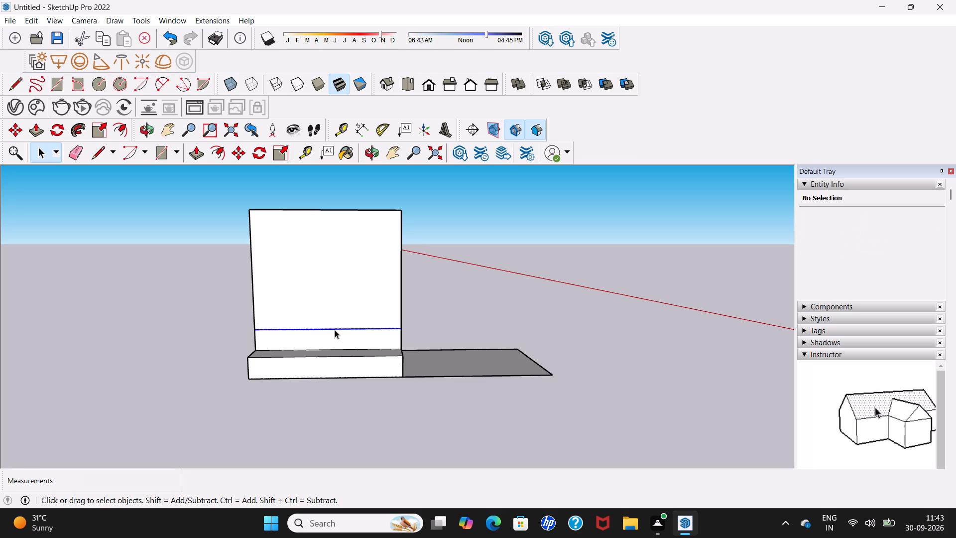
key("Delete")
middle_click_drag(368, 323, 147, 383)
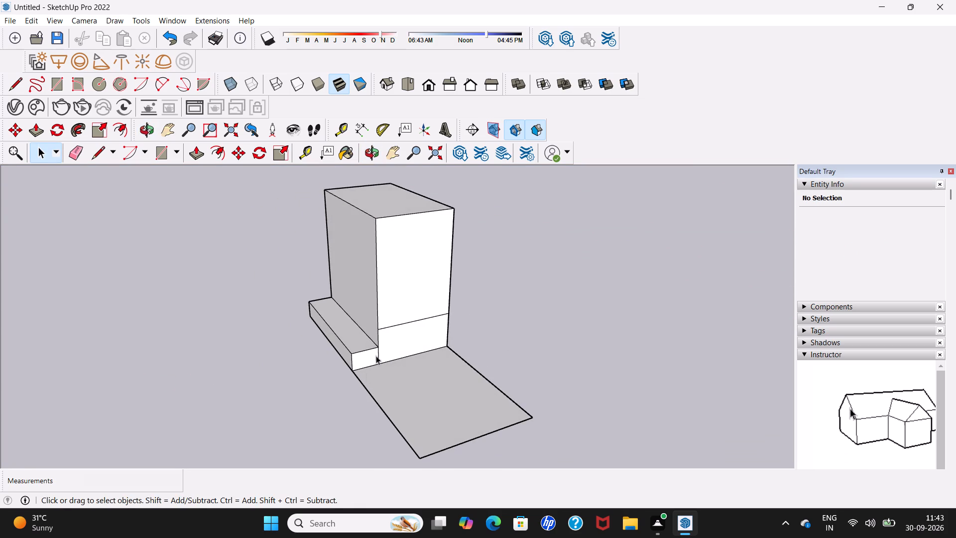
left_click(411, 320)
key("Delete")
middle_click_drag(433, 320, 175, 356)
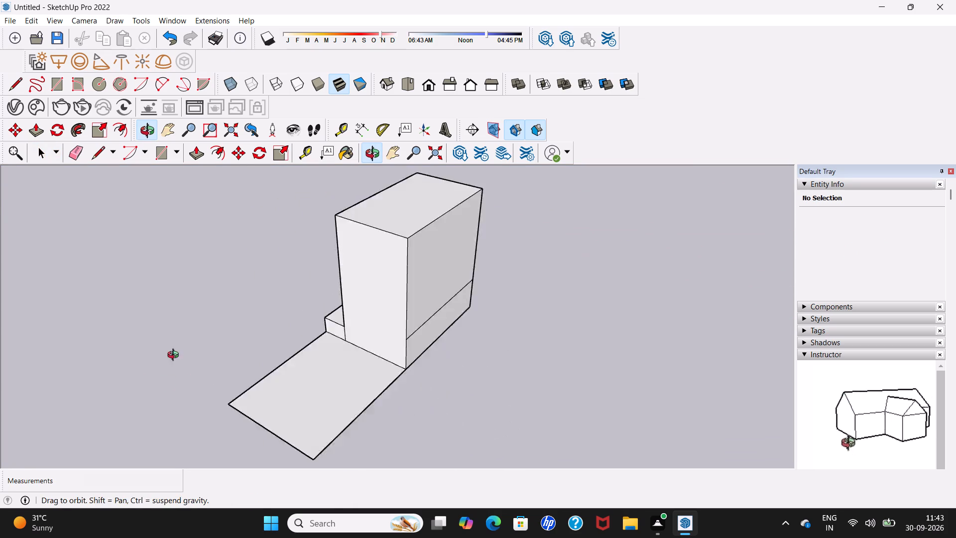
middle_click_drag(175, 356, 86, 349)
left_click(400, 328)
key("Delete")
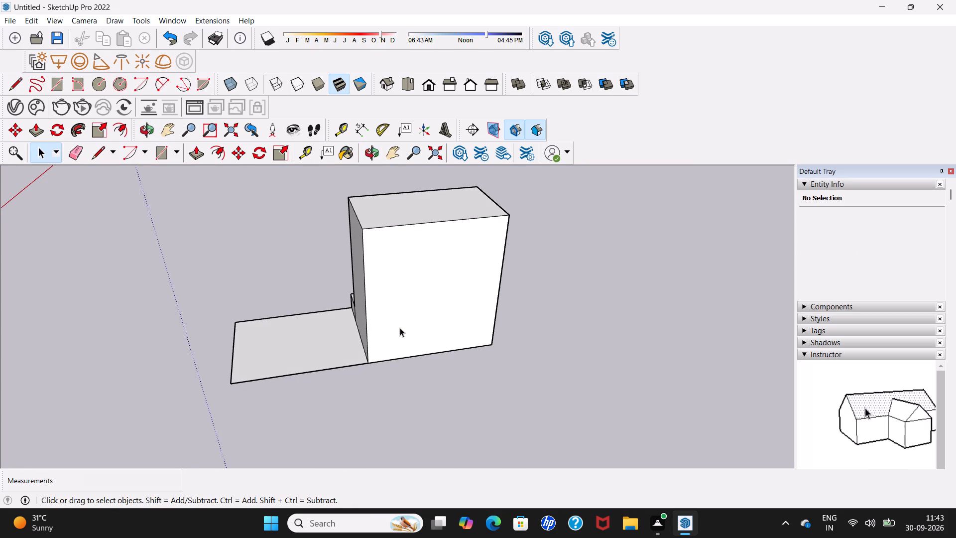
middle_click_drag(413, 332, 27, 334)
left_click(400, 356)
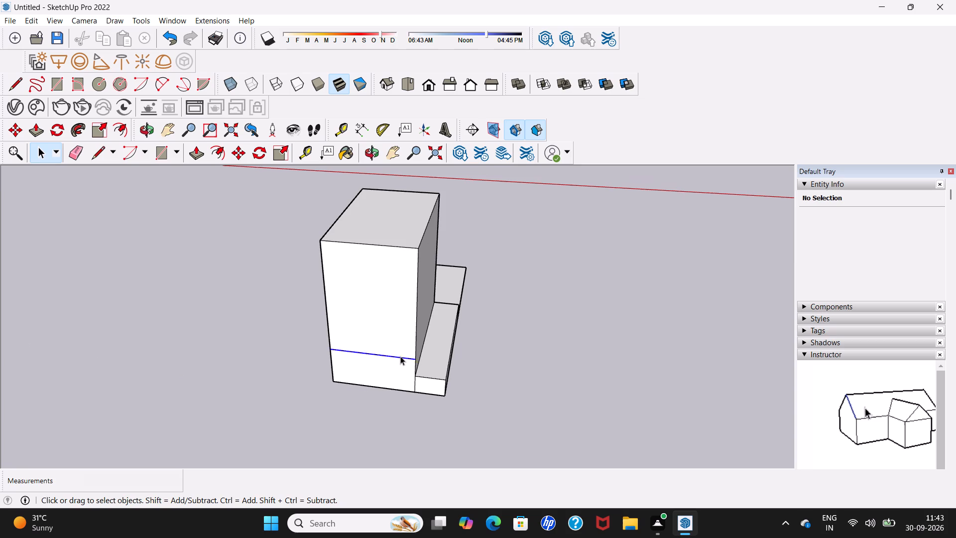
key("Delete")
Inspect the raised block and the low step along its front.
scroll(400, 356, "down", 7)
middle_click_drag(403, 356, 196, 303)
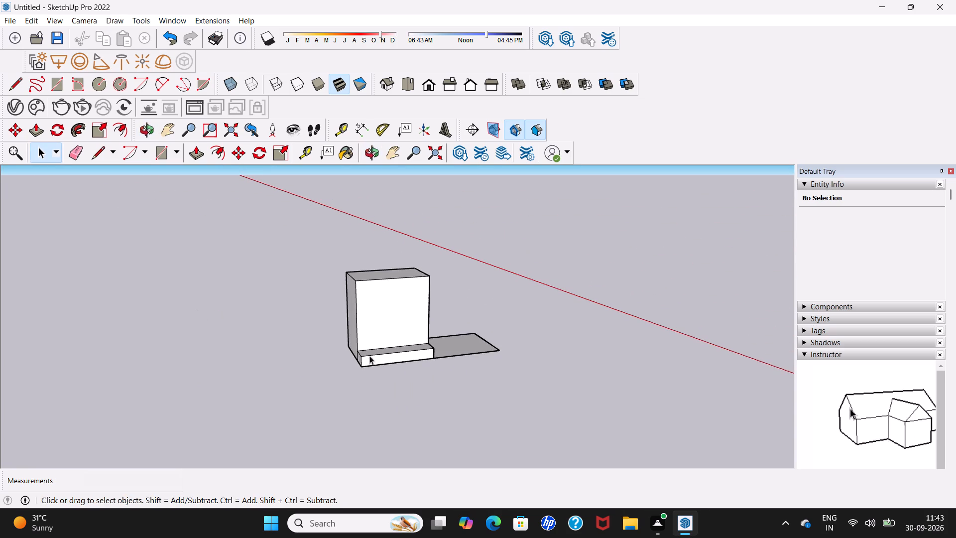
middle_click_drag(400, 378, 345, 366)
scroll(348, 355, "up", 4)
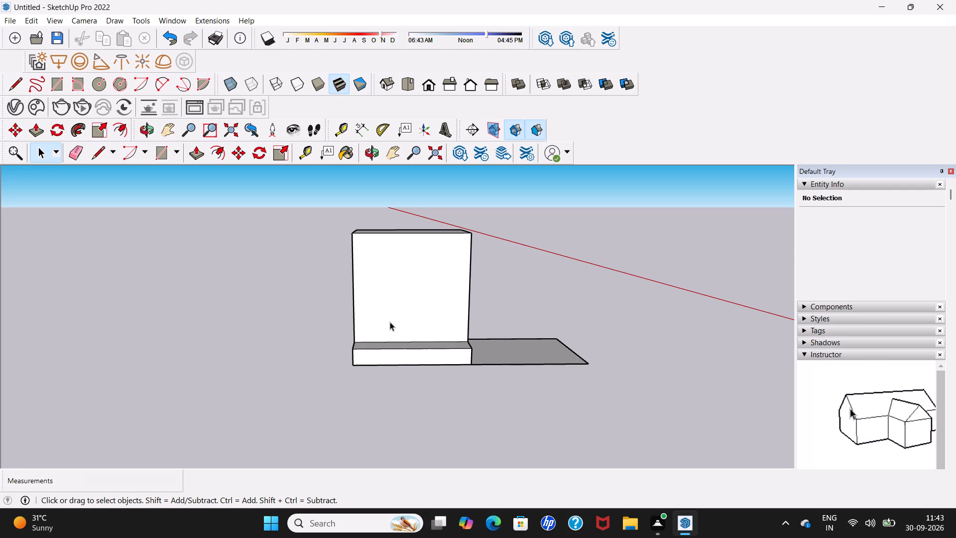
scroll(390, 323, "down", 3)
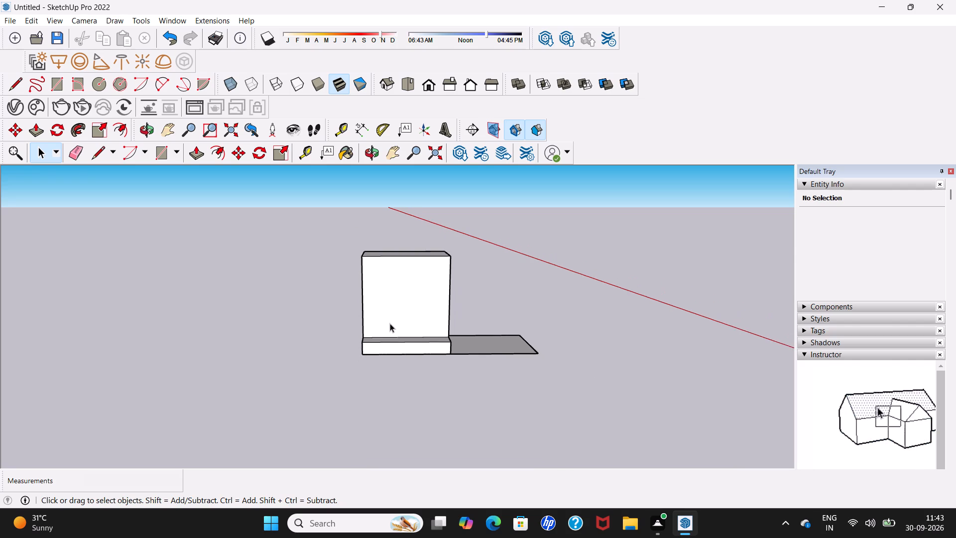
scroll(390, 323, "up", 9)
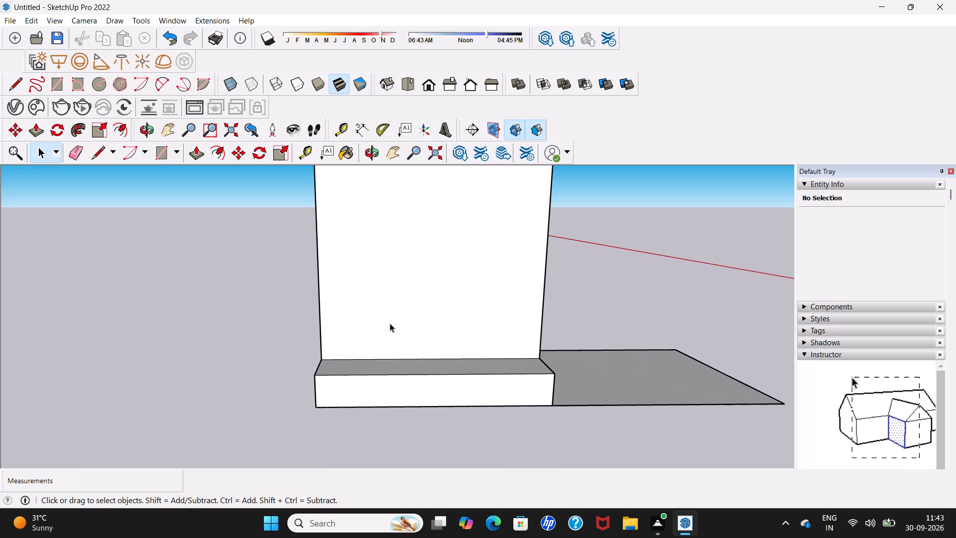
scroll(390, 324, "down", 4)
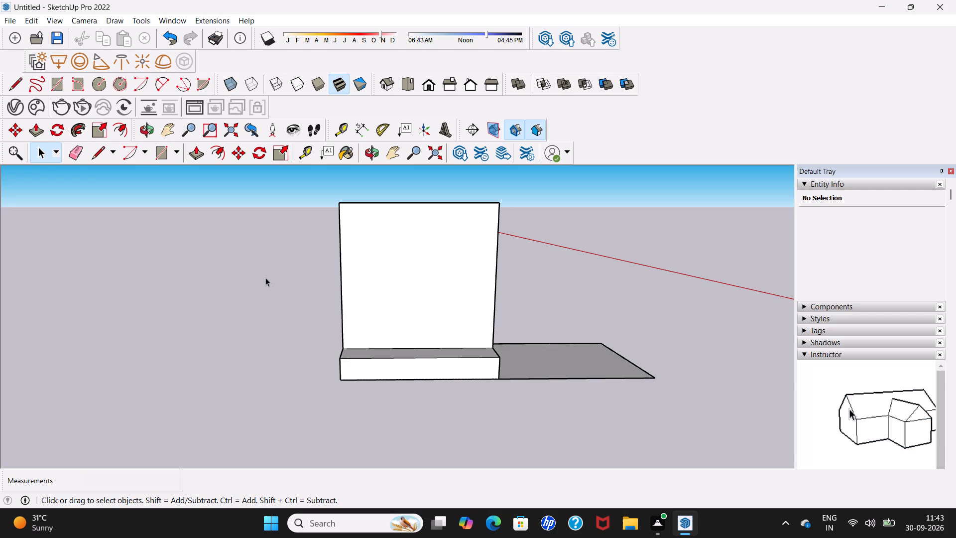
Draw a vertical line about 12' up from the low step's outer top corner, at the end away from the flat face.
left_click(92, 157)
left_click(339, 359)
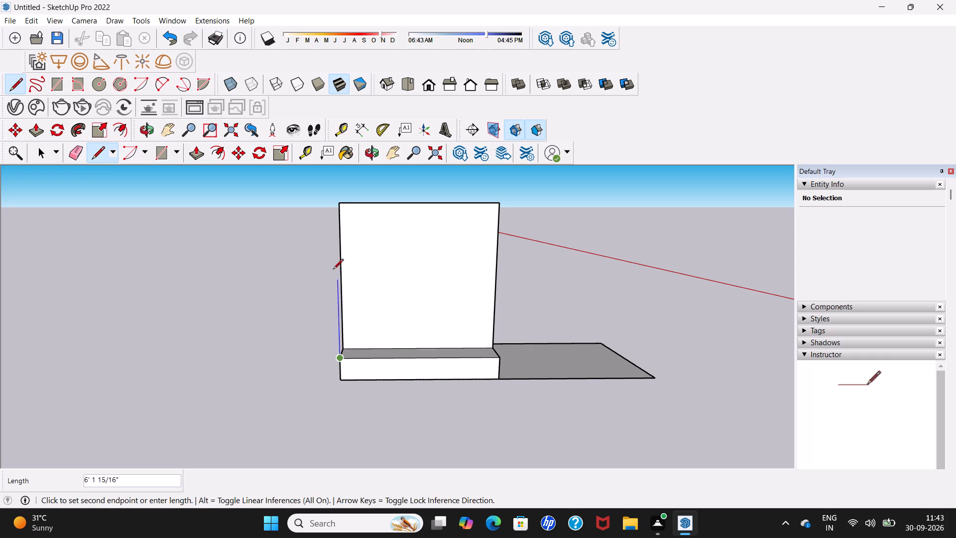
middle_click_drag(332, 218, 118, 279)
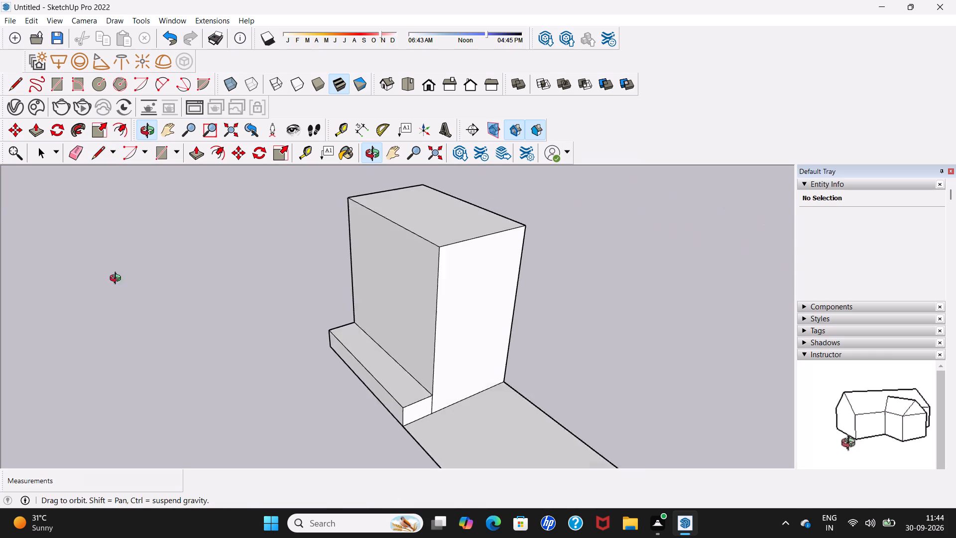
middle_click_drag(118, 279, 113, 279)
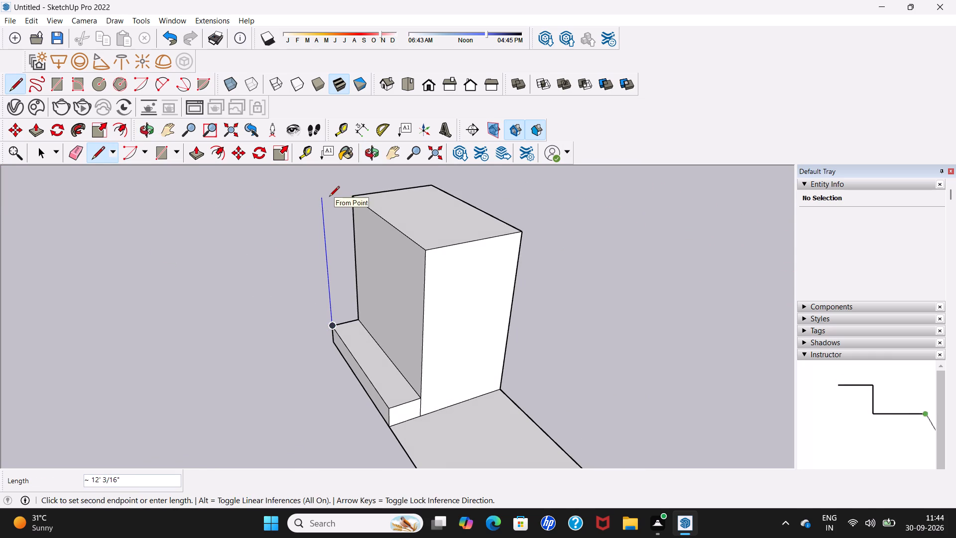
left_click(330, 197)
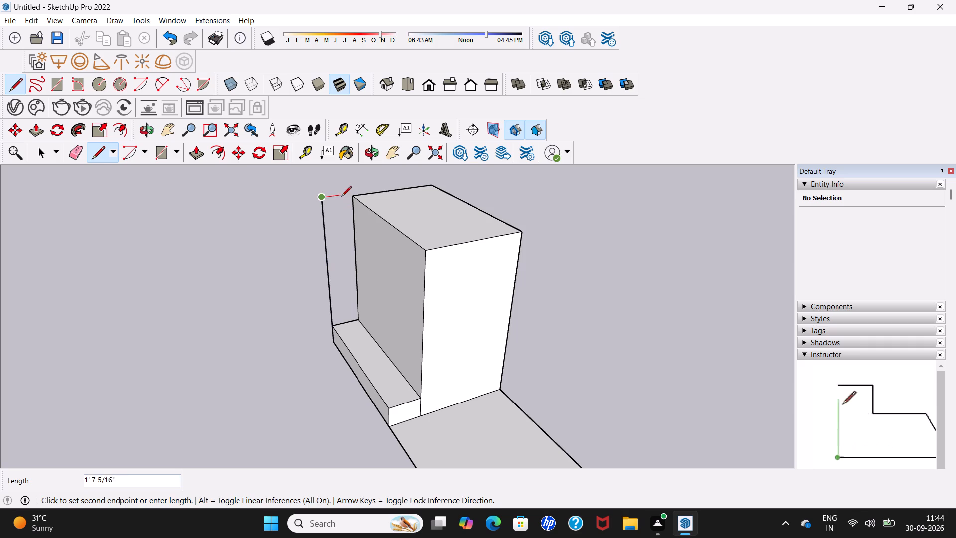
key("space")
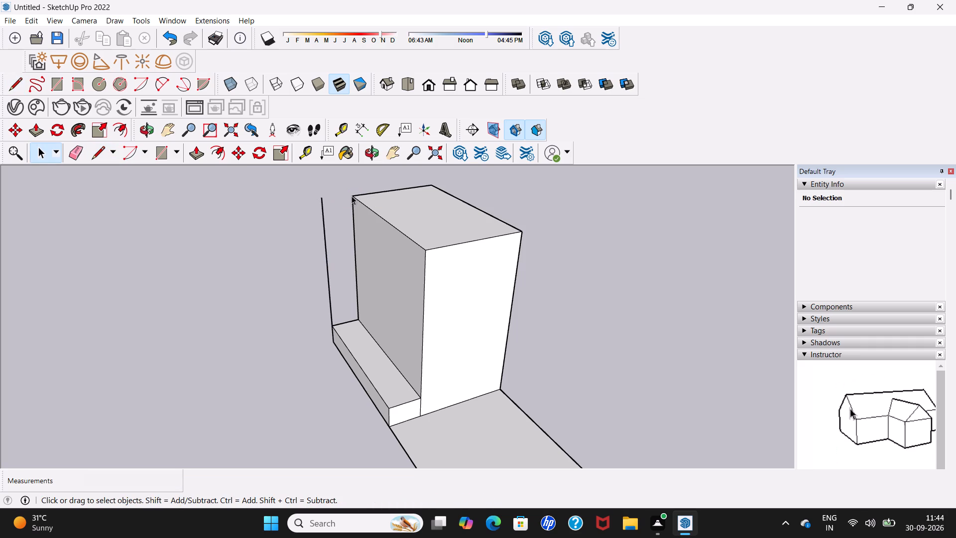
Draw a line about 2'7" from the taller block's top front corner to that upright, closing the end face above the step.
left_click(100, 158)
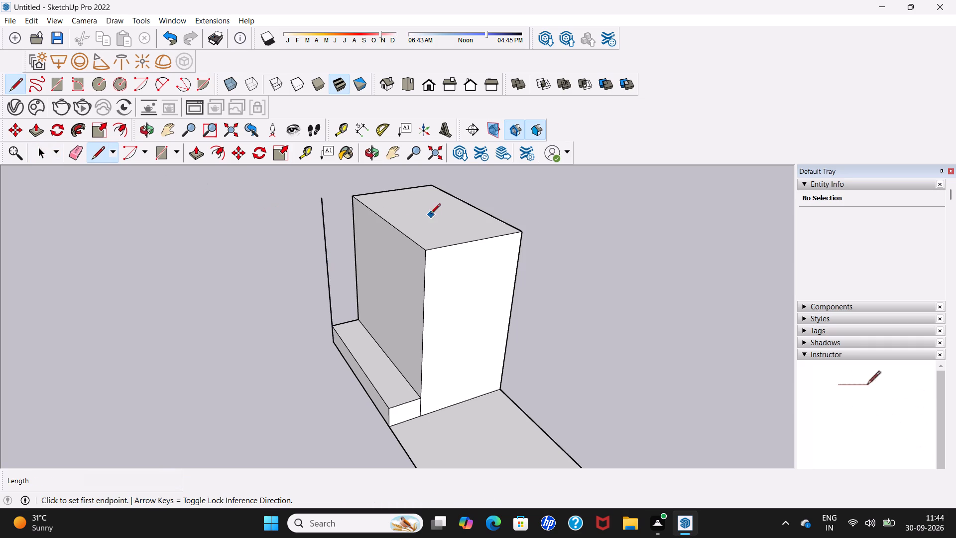
middle_click_drag(357, 195, 621, 168)
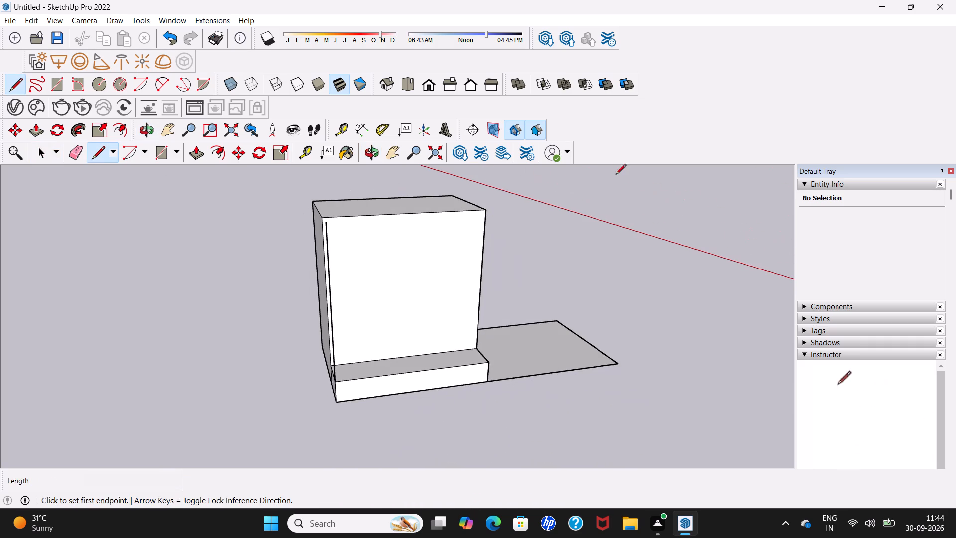
middle_click_drag(276, 284, 341, 254)
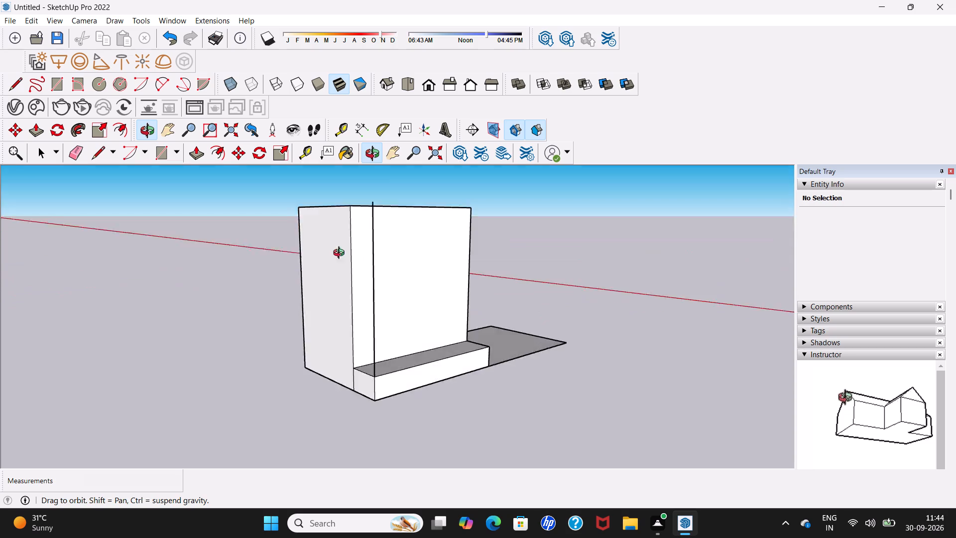
middle_click_drag(341, 254, 9, 272)
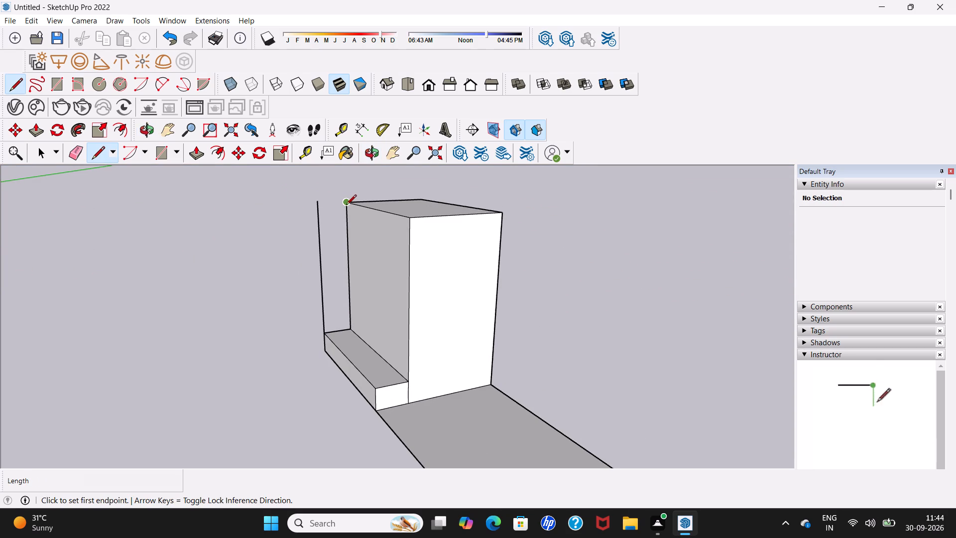
left_click(346, 204)
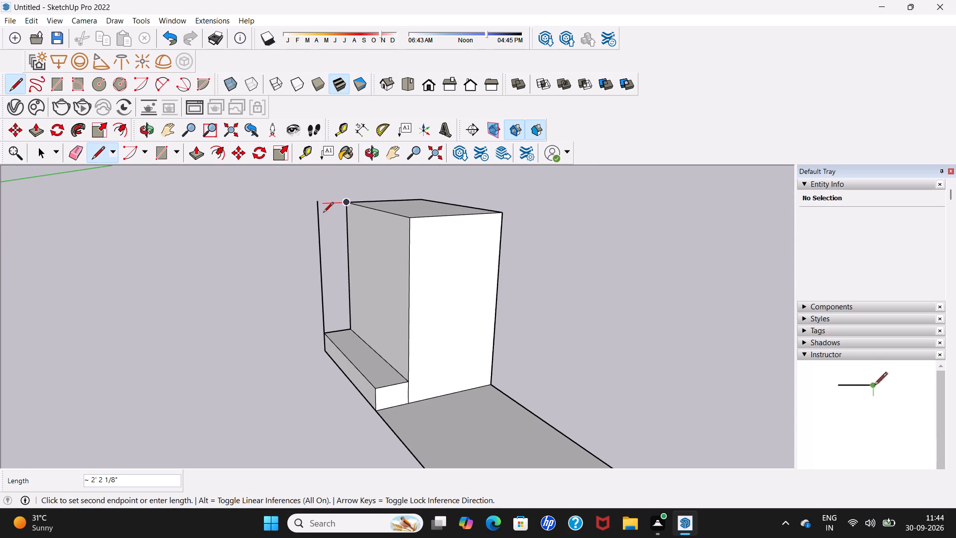
scroll(323, 214, "up", 14)
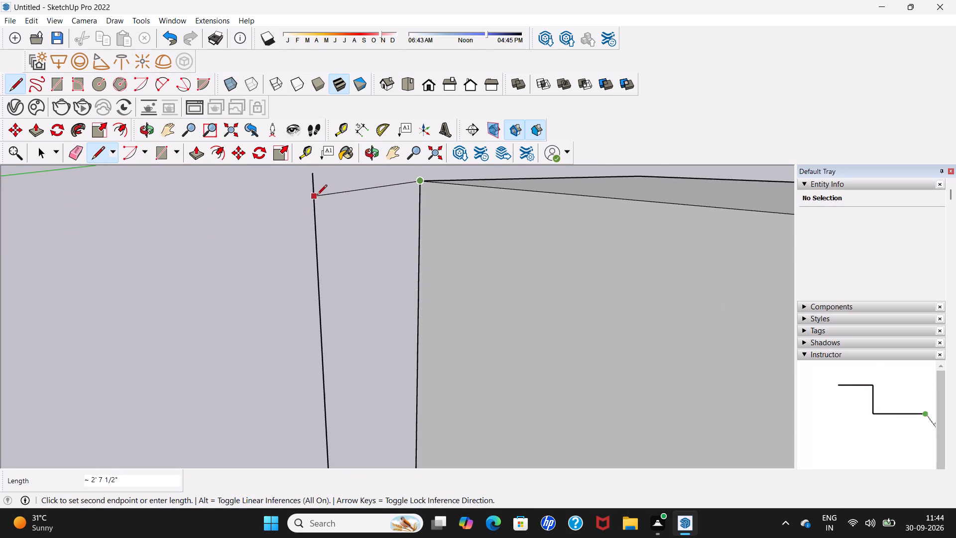
left_click(315, 187)
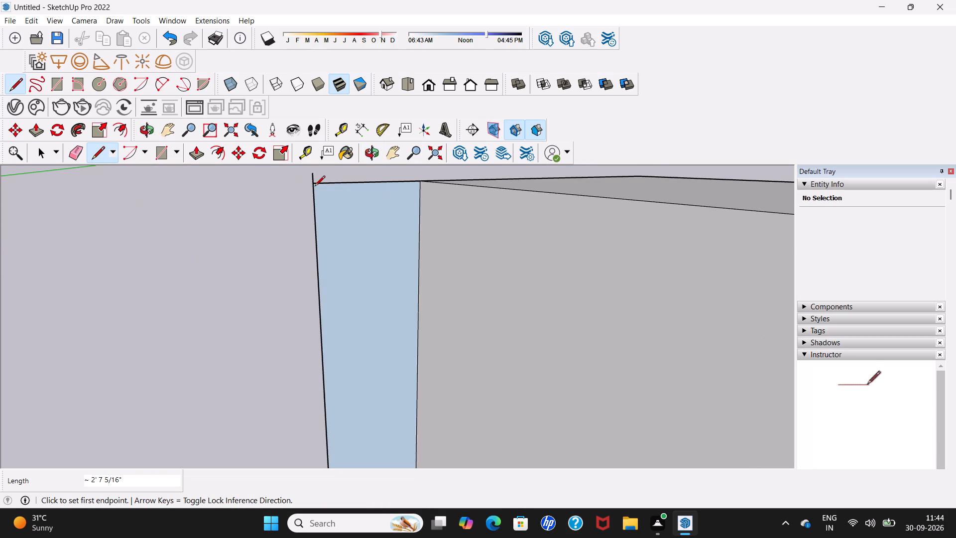
Close the other end above the step with an upright about 11'10" from its outer corner and a line to the block's top corner.
scroll(315, 187, "down", 17)
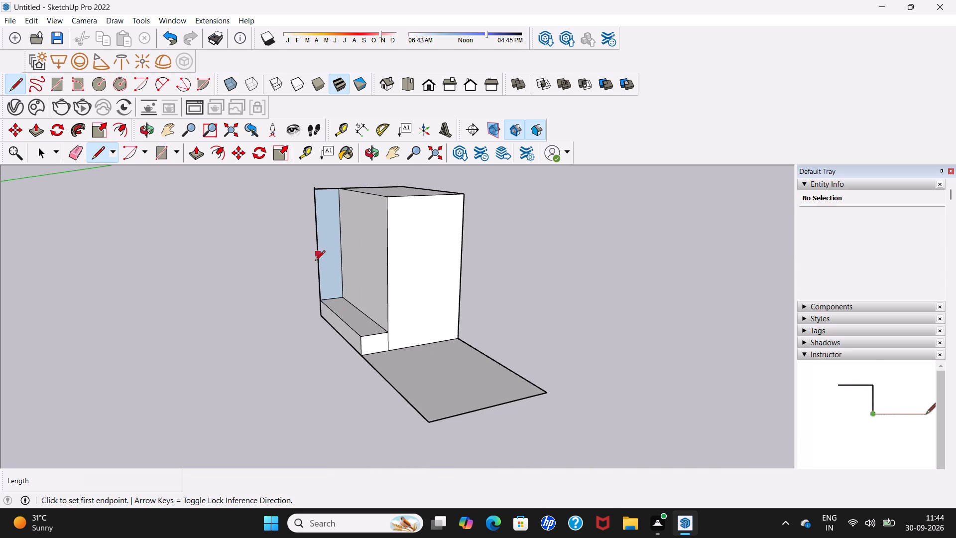
middle_click_drag(380, 209, 471, 204)
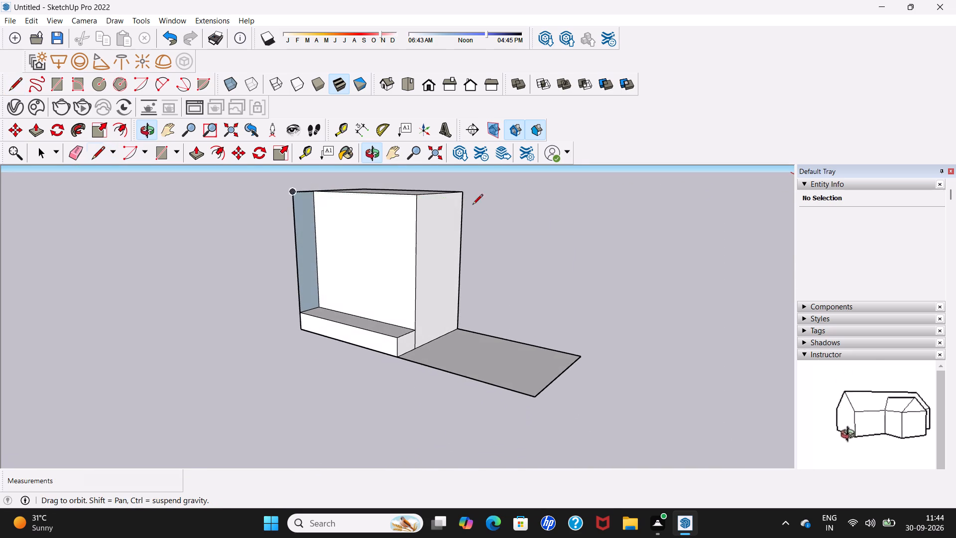
left_click(399, 338)
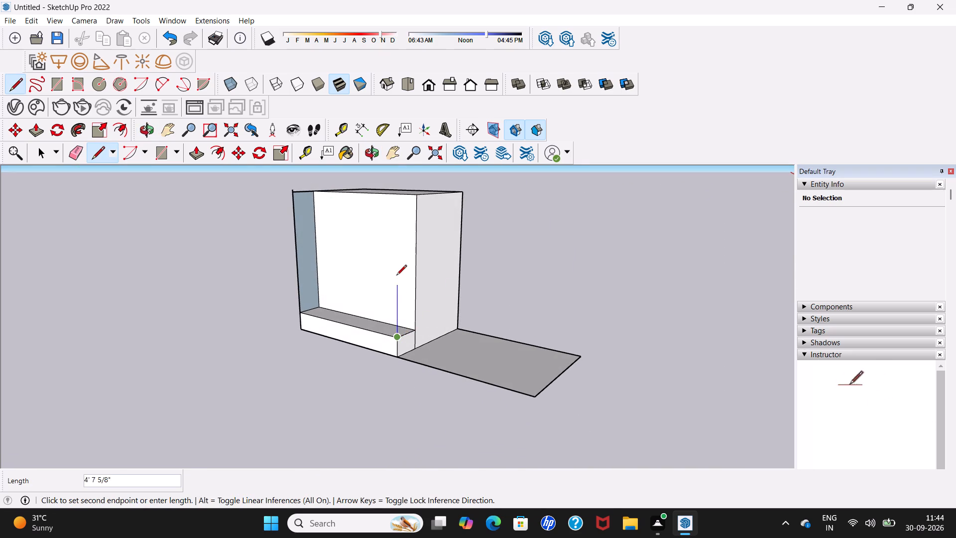
left_click(394, 199)
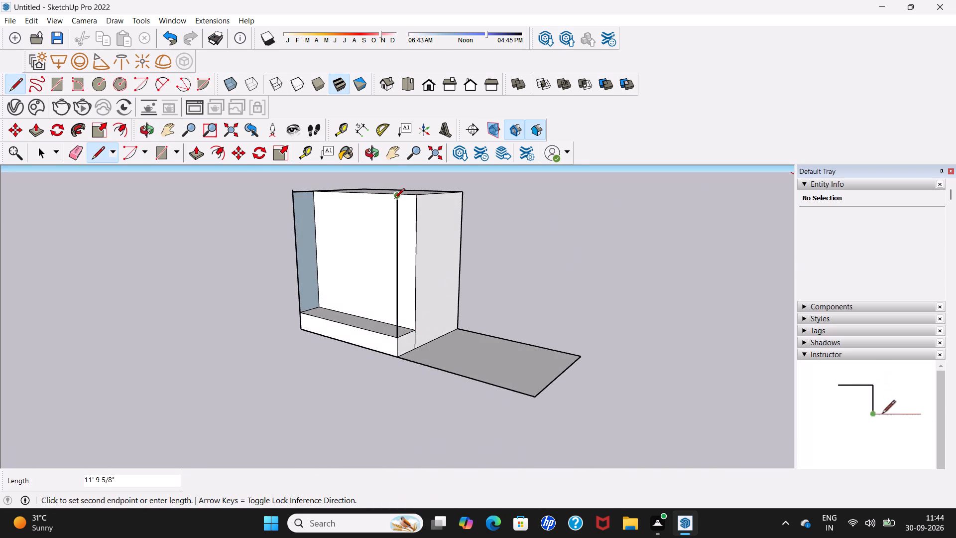
middle_click_drag(394, 199, 179, 258)
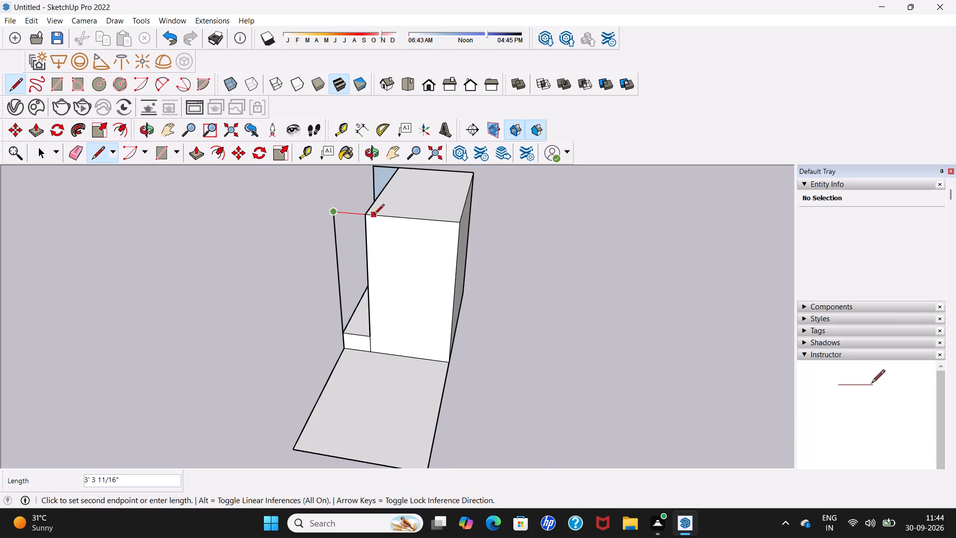
left_click(362, 215)
Draw a 12'6" line joining the tops of the two uprights to close the front and top faces above the step.
scroll(362, 215, "down", 4)
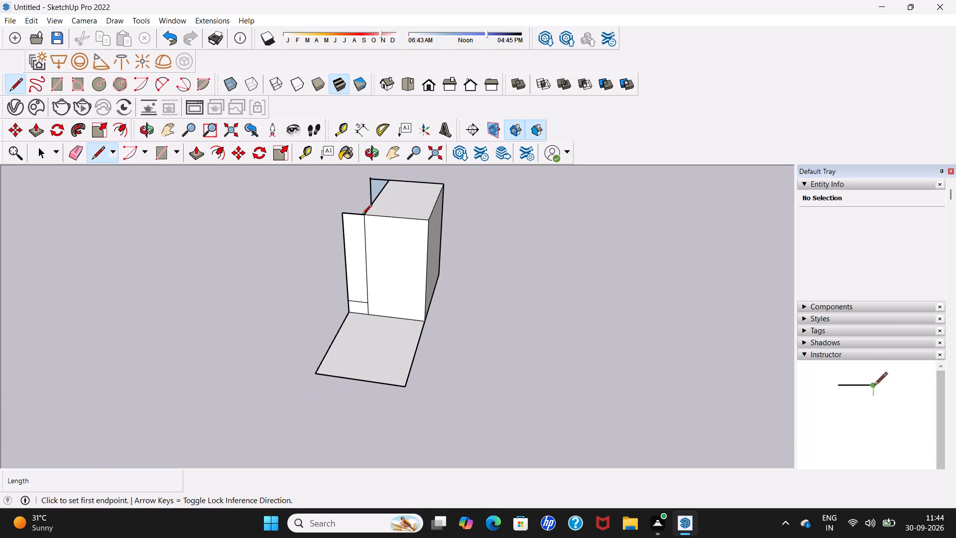
middle_click_drag(362, 215, 587, 211)
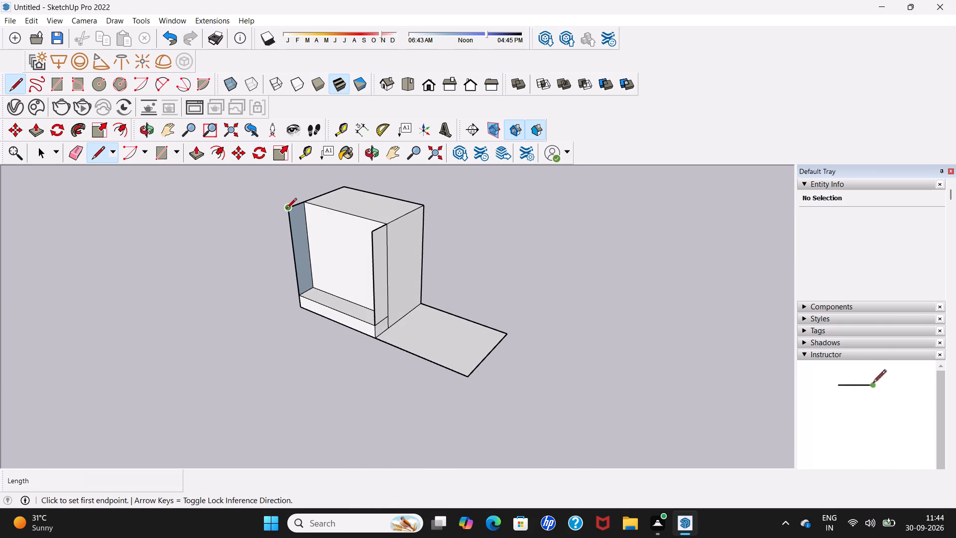
left_click(286, 209)
left_click(371, 236)
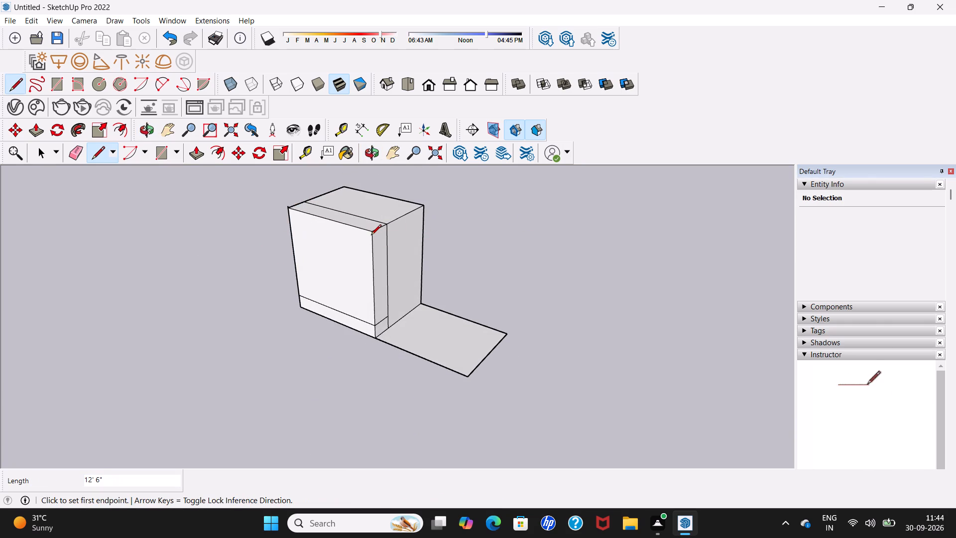
Delete the large vertical front face above the low step, opening a recess.
key("space")
left_click(352, 240)
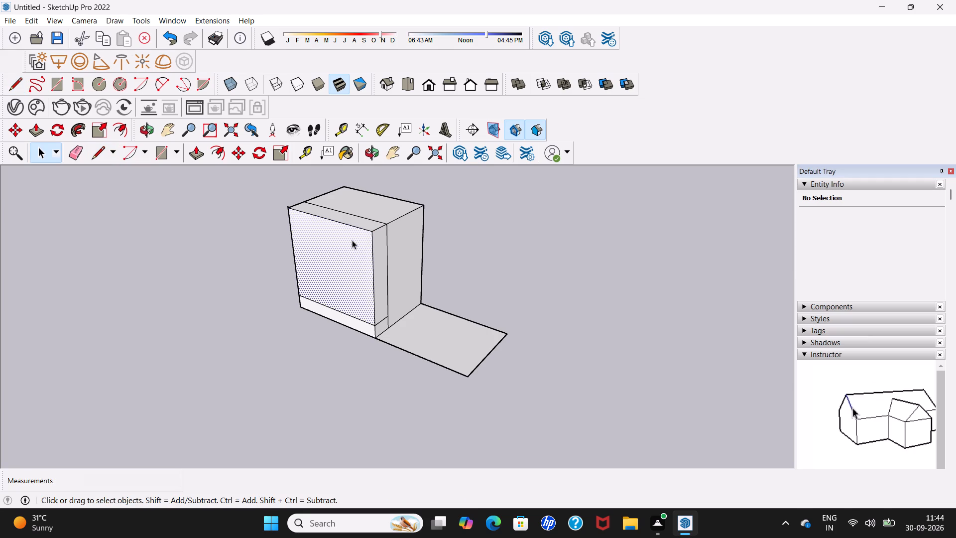
key("Delete")
Delete the stray bit of upright above the opening's top front corner, at the end away from the flat face.
middle_click_drag(219, 230, 464, 231)
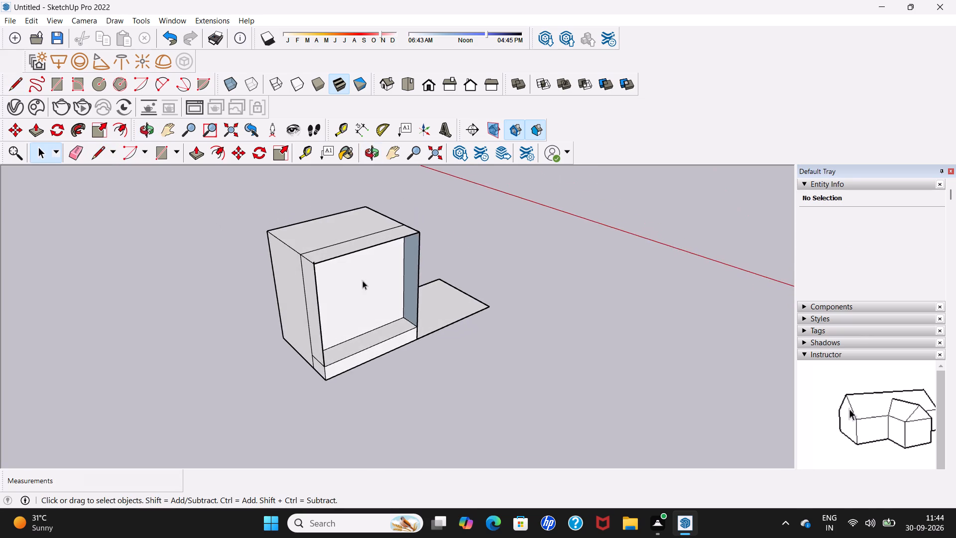
scroll(280, 284, "up", 2)
scroll(320, 256, "up", 10)
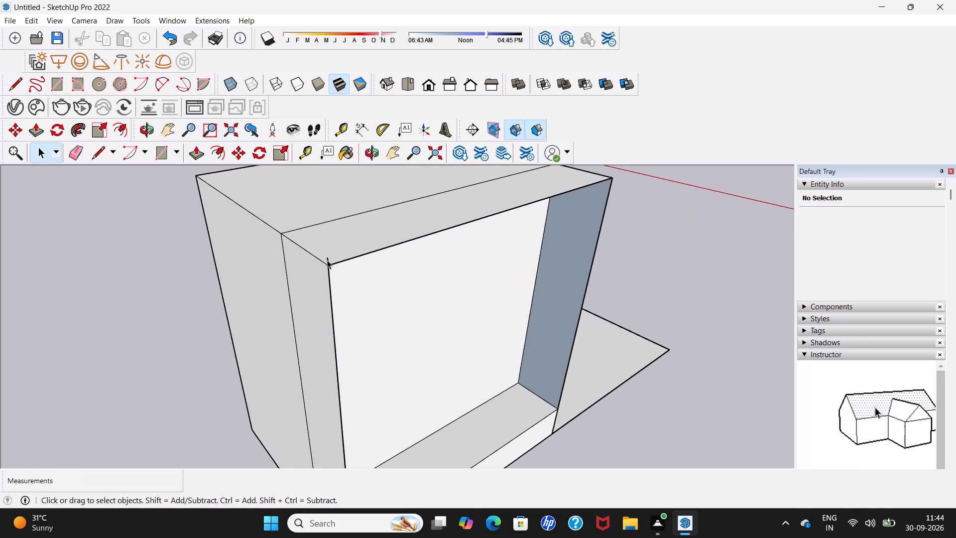
left_click(327, 260)
key("Delete")
scroll(329, 262, "down", 8)
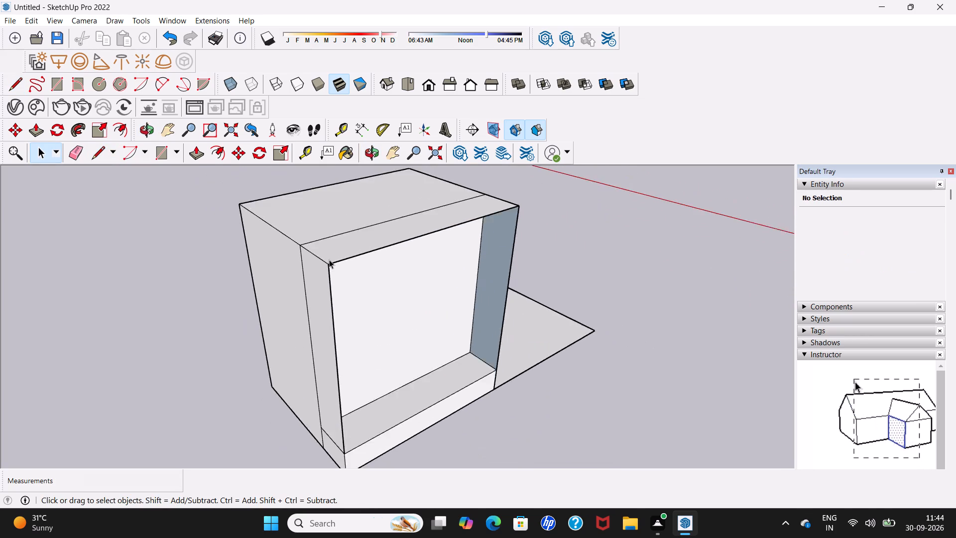
scroll(329, 260, "down", 10)
Examine the opened recess from the front and from below, checking its inner top and side faces.
middle_click_drag(373, 276, 307, 191)
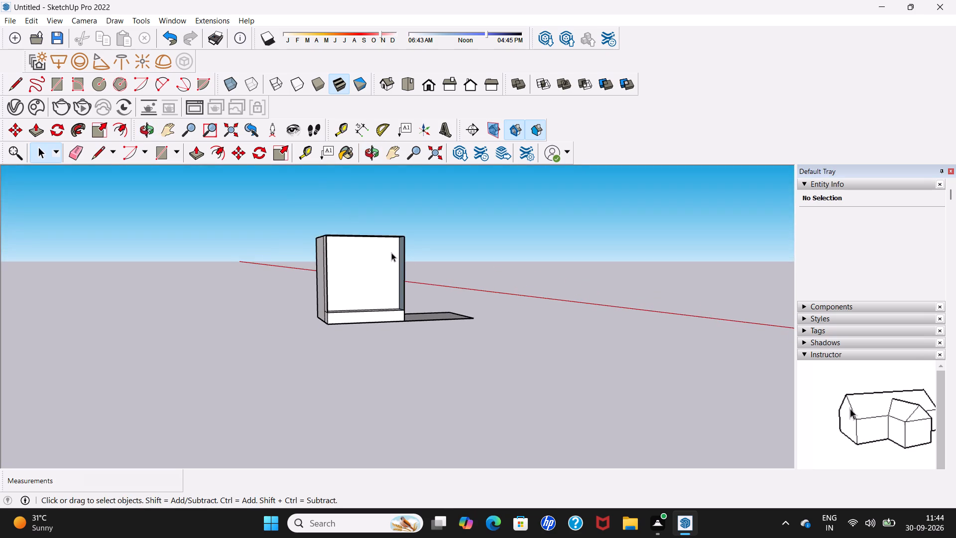
middle_click_drag(393, 253, 393, 237)
scroll(393, 237, "up", 4)
middle_click_drag(388, 250, 388, 249)
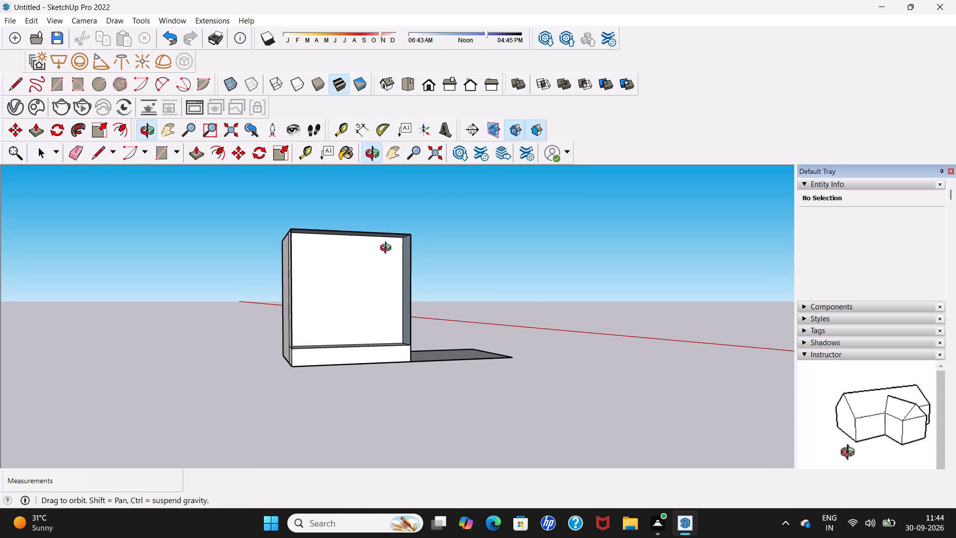
middle_click_drag(388, 249, 382, 210)
scroll(382, 242, "up", 9)
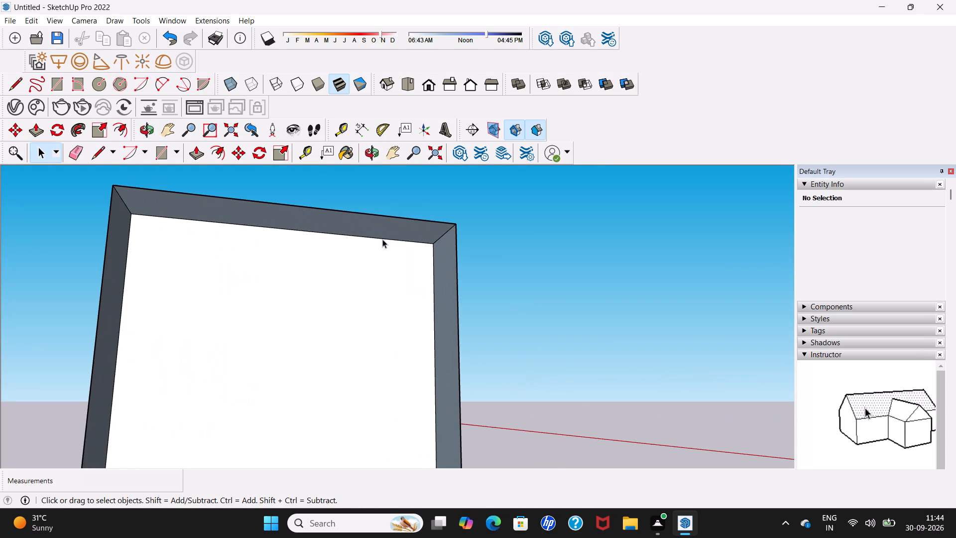
scroll(382, 239, "down", 5)
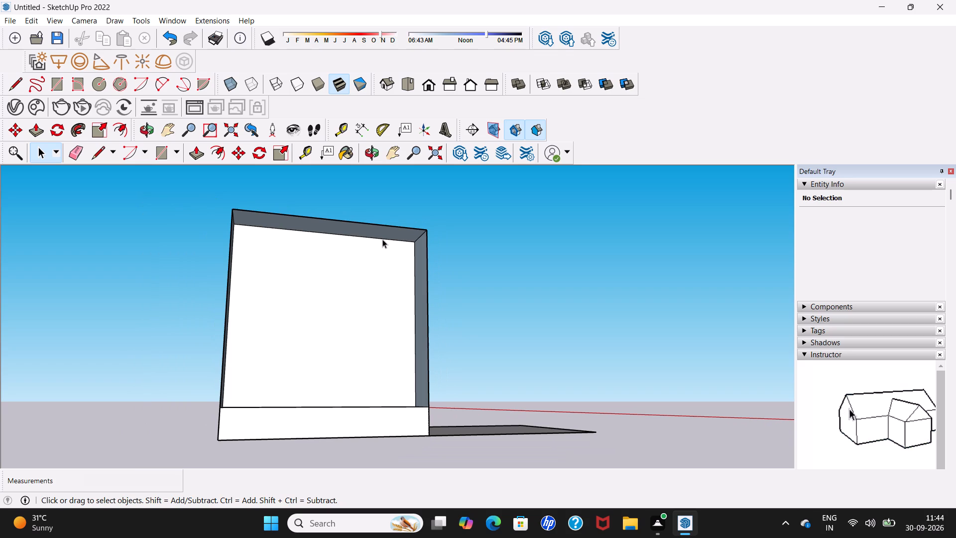
scroll(382, 240, "down", 5)
Push/Pull the low step's front face outward by about 2'6".
middle_click_drag(382, 241, 249, 332)
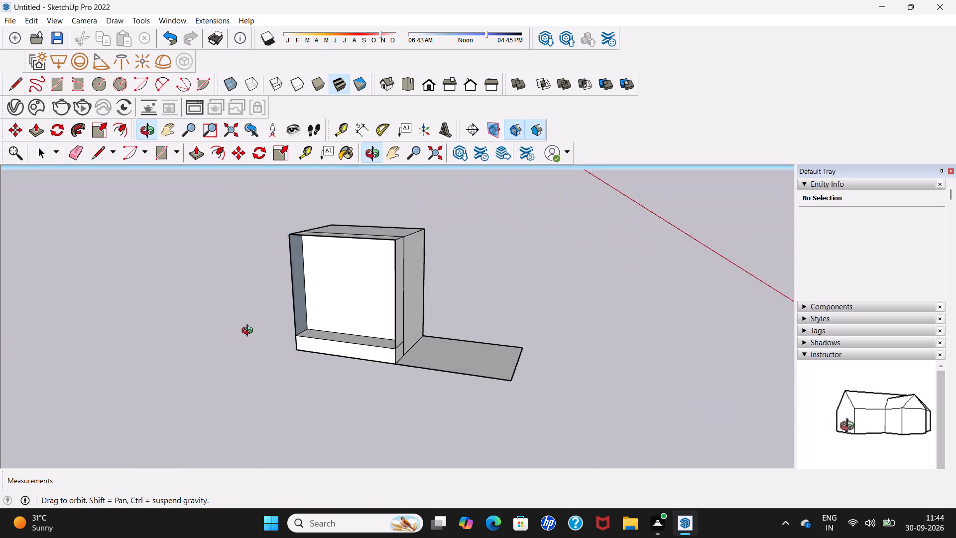
middle_click_drag(249, 332, 164, 333)
left_click(190, 156)
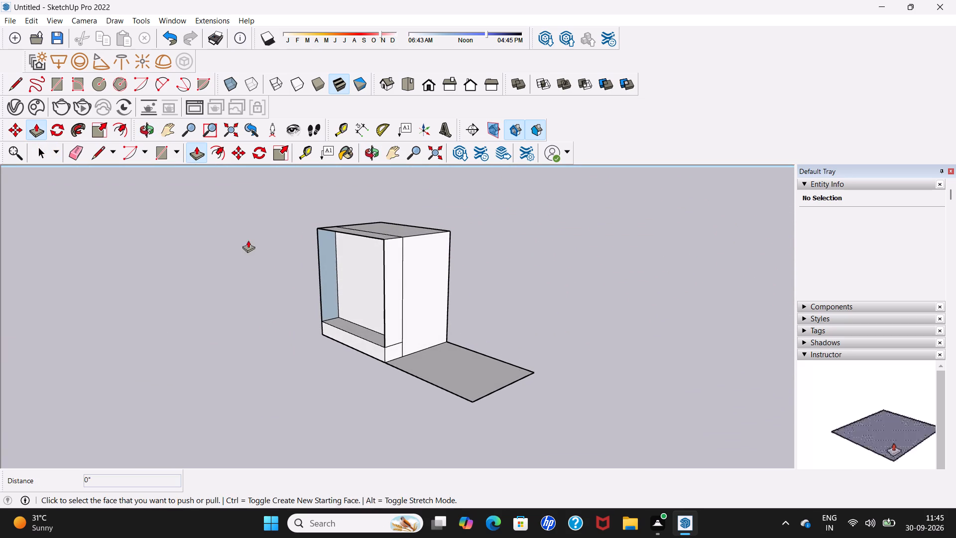
left_click(350, 337)
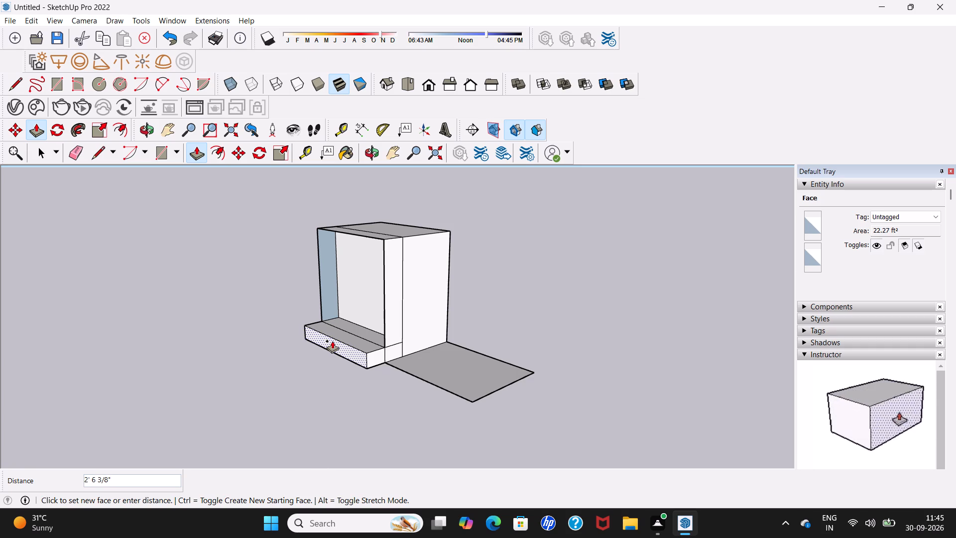
left_click(332, 341)
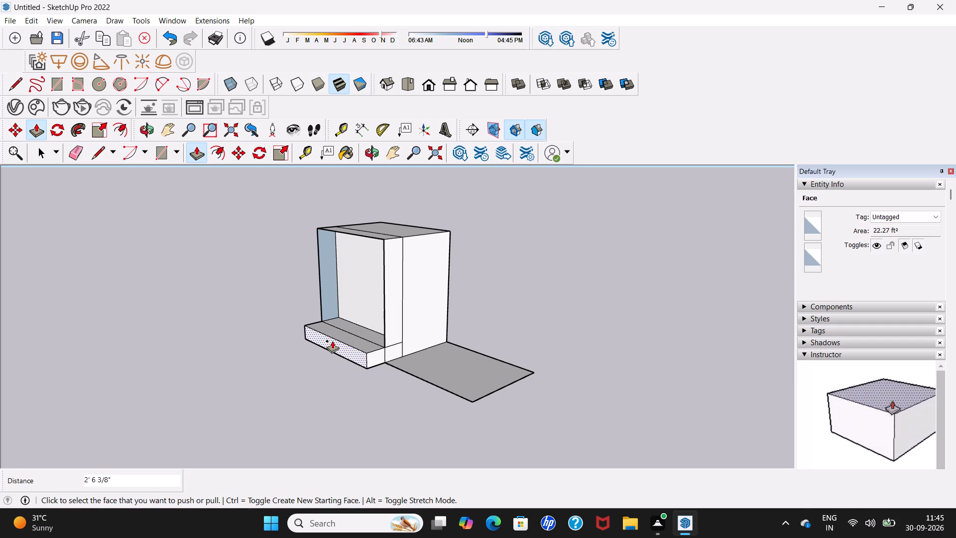
key("space")
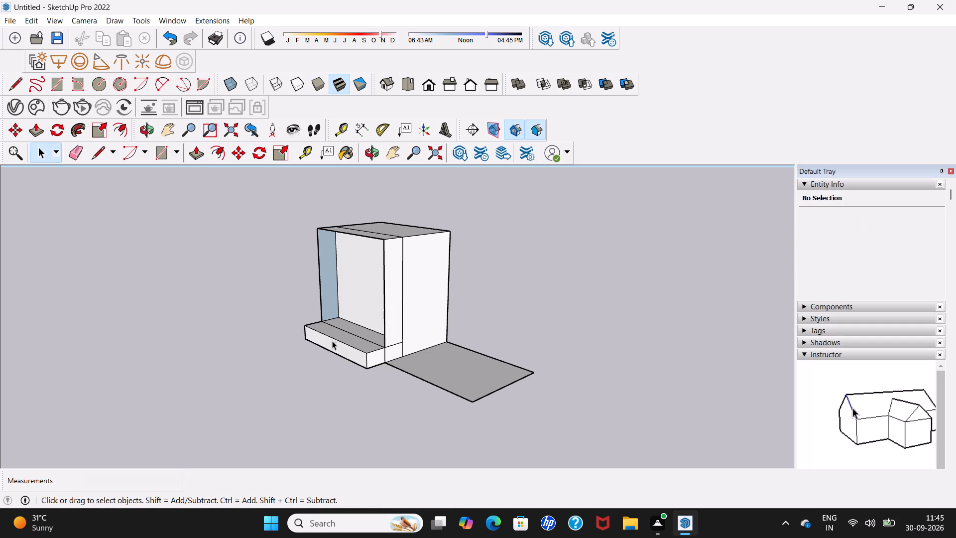
Draw a 12'6" line from the extended step's bottom front corner along the flat face, and close it to the flat face's outer corner.
left_click(99, 158)
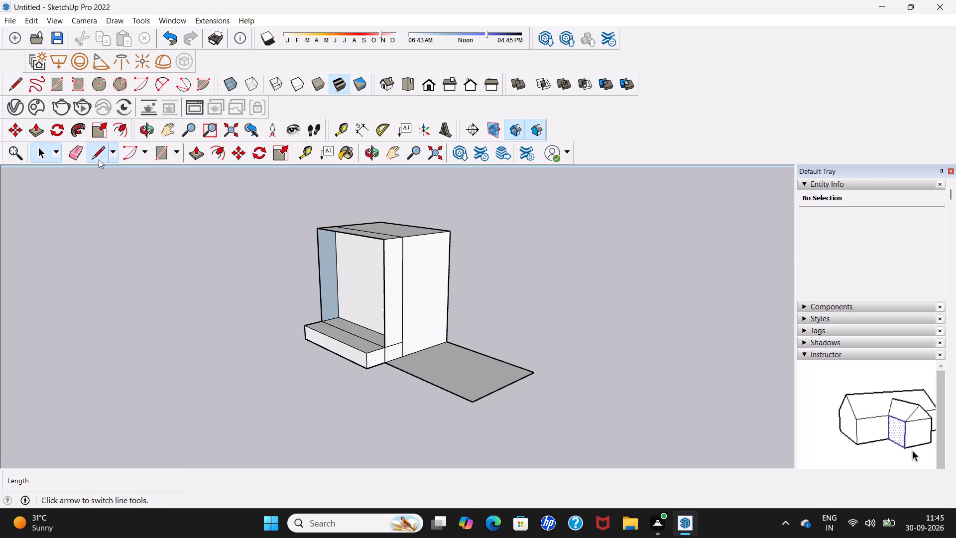
left_click(366, 370)
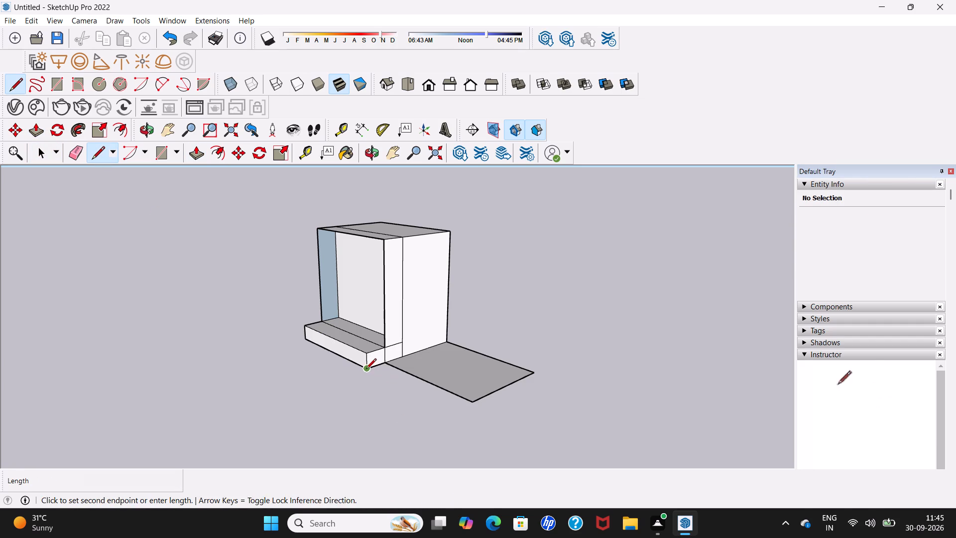
left_click(450, 414)
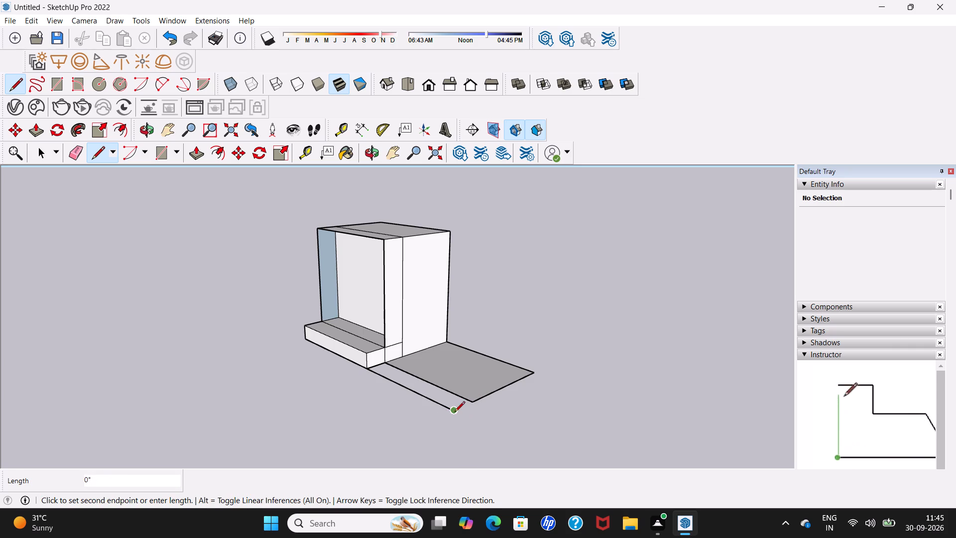
left_click(470, 403)
key("space")
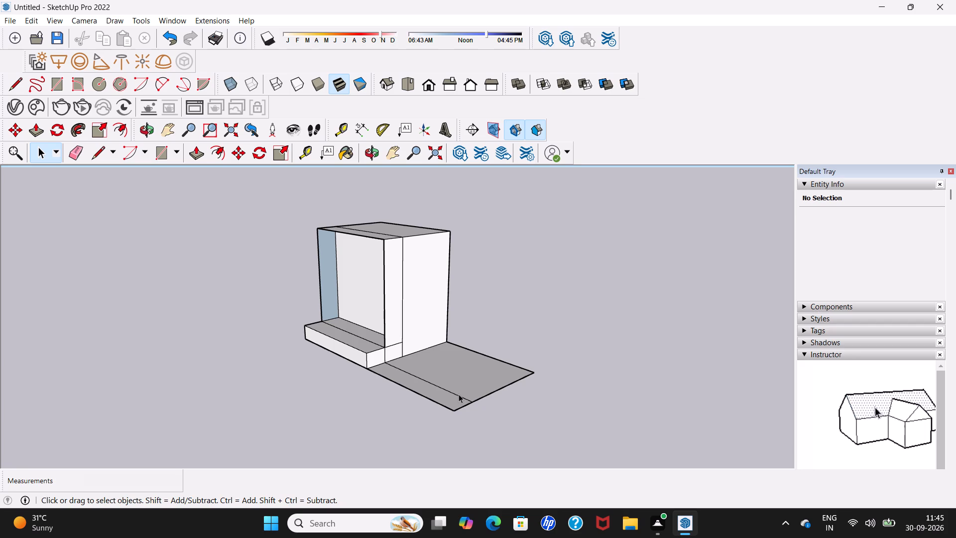
Delete the old 12'6" front edge left inside the widened flat face.
left_click(459, 394)
key("Delete")
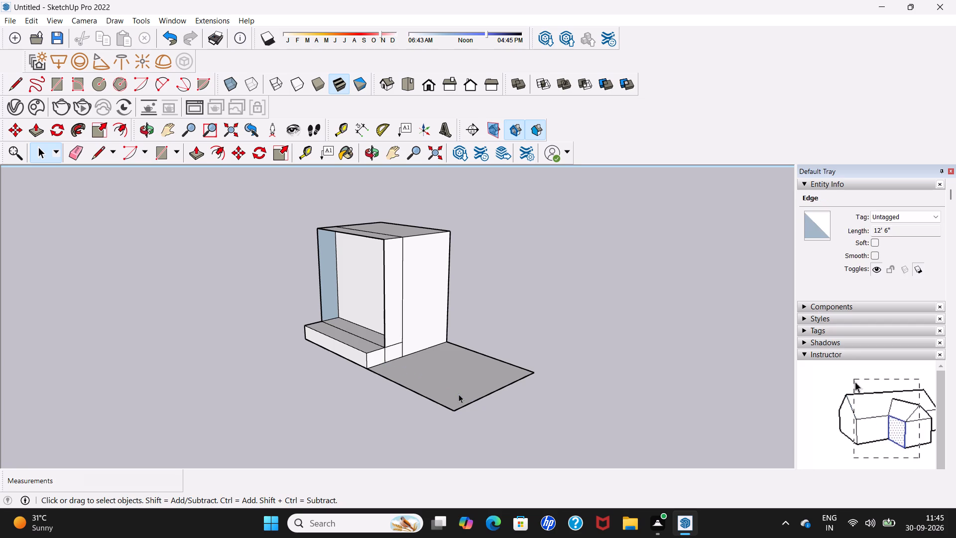
Delete the short vertical seam on the step's end face beside the flat face.
scroll(359, 348, "up", 6)
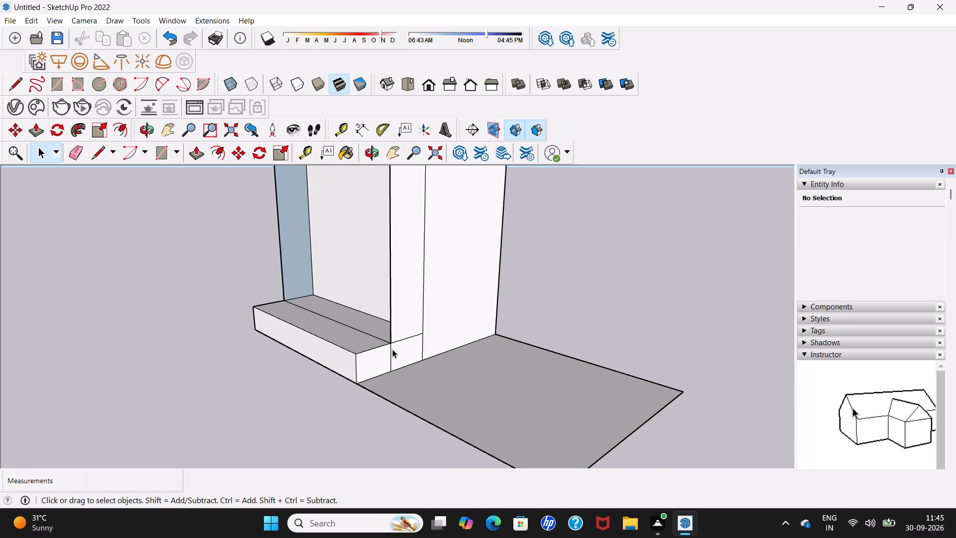
left_click(391, 352)
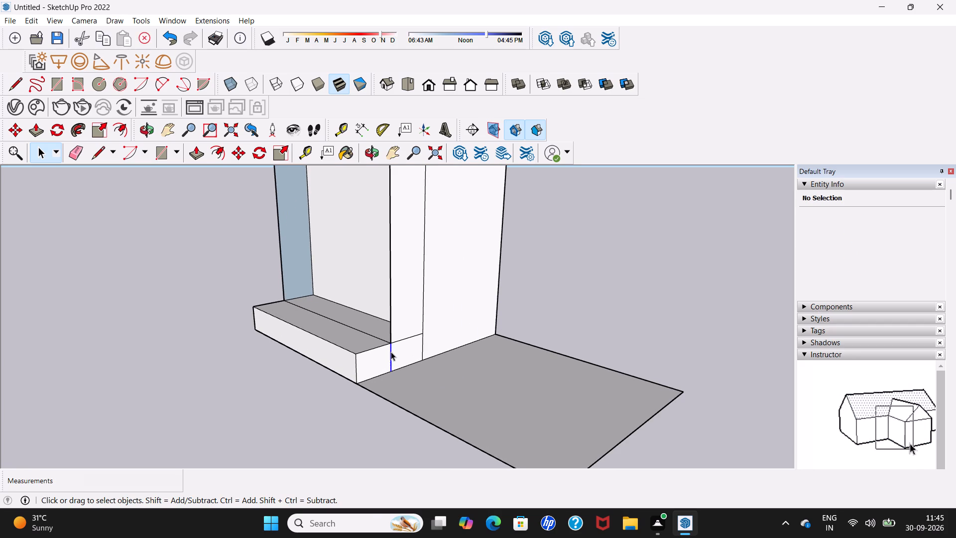
key("Delete")
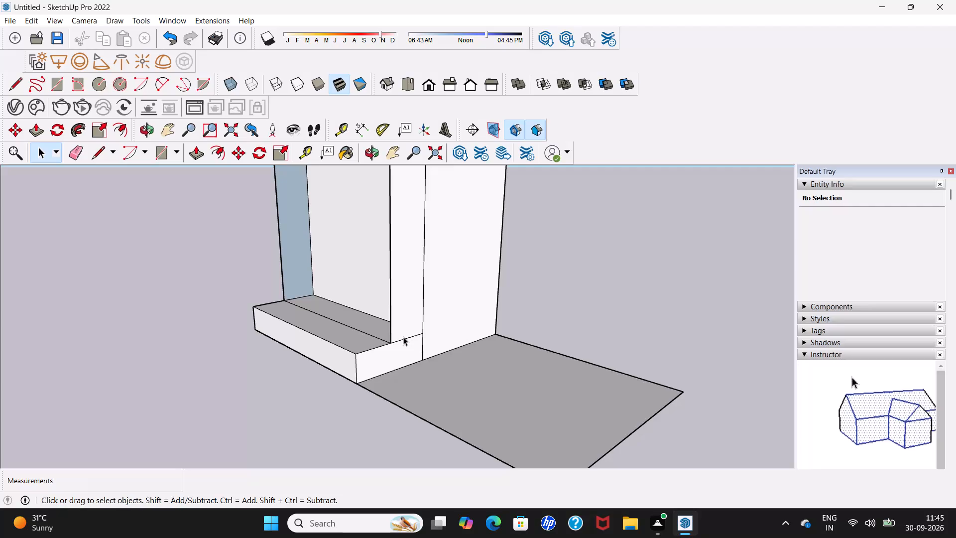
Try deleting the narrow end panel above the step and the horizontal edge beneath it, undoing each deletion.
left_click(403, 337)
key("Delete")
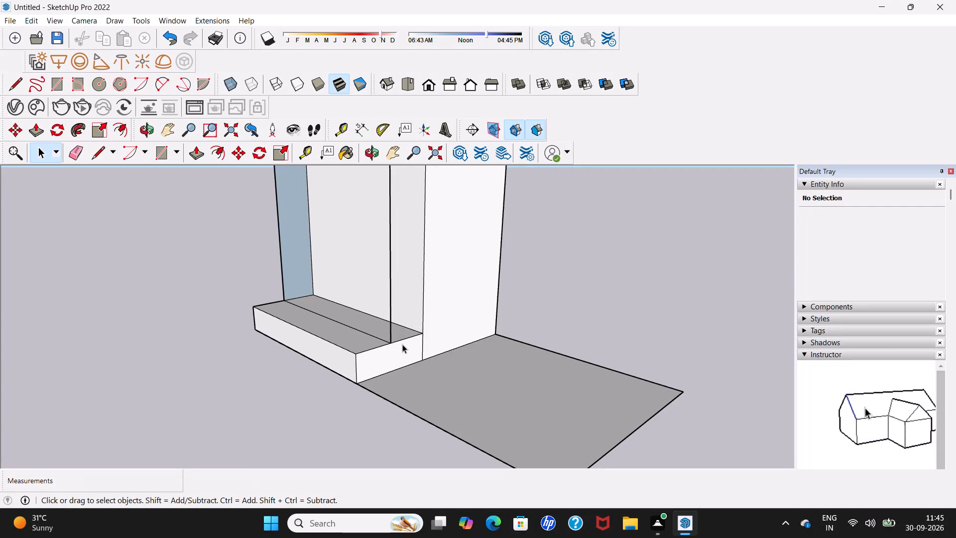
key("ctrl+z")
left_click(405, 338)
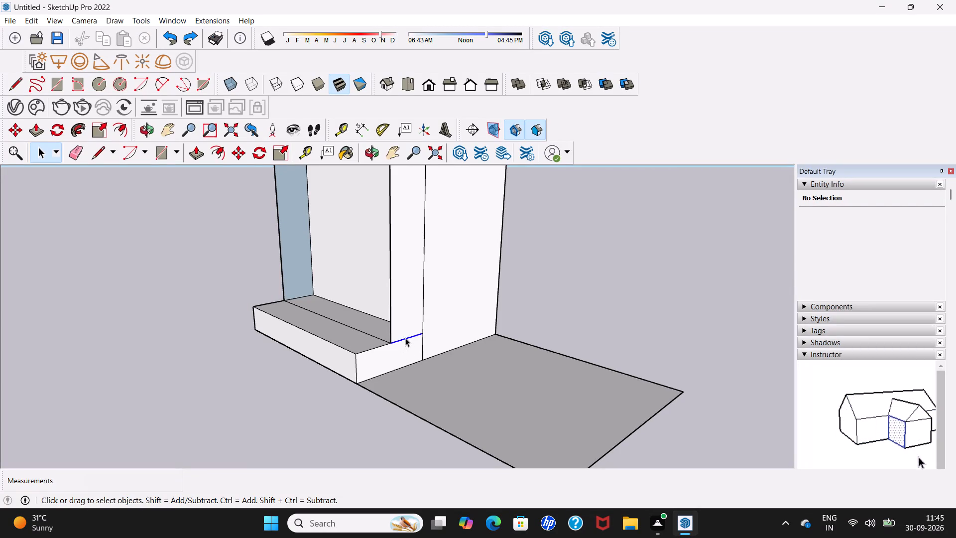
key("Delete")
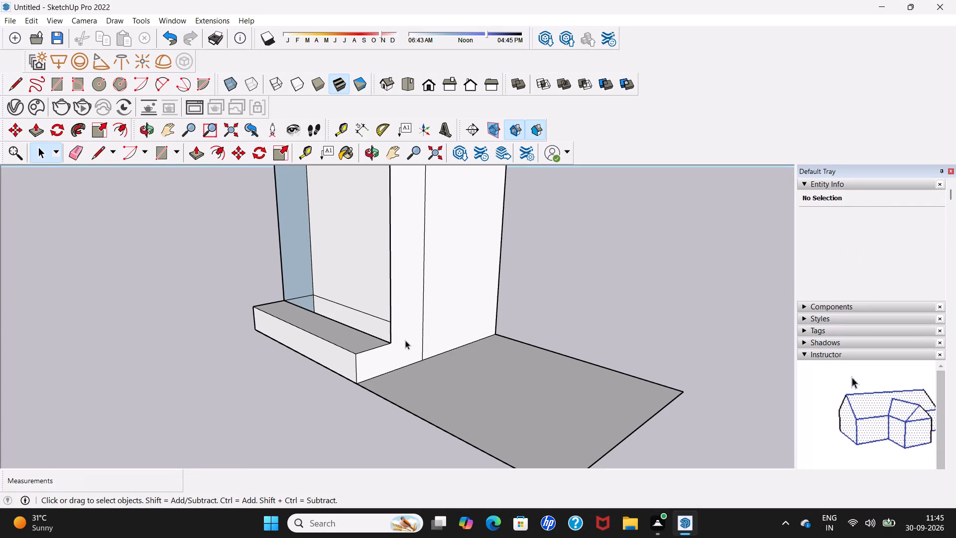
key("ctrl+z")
Delete the lengthwise seam on the step's top and the short vertical seam on its end away from the flat face.
middle_click_drag(302, 365, 487, 408)
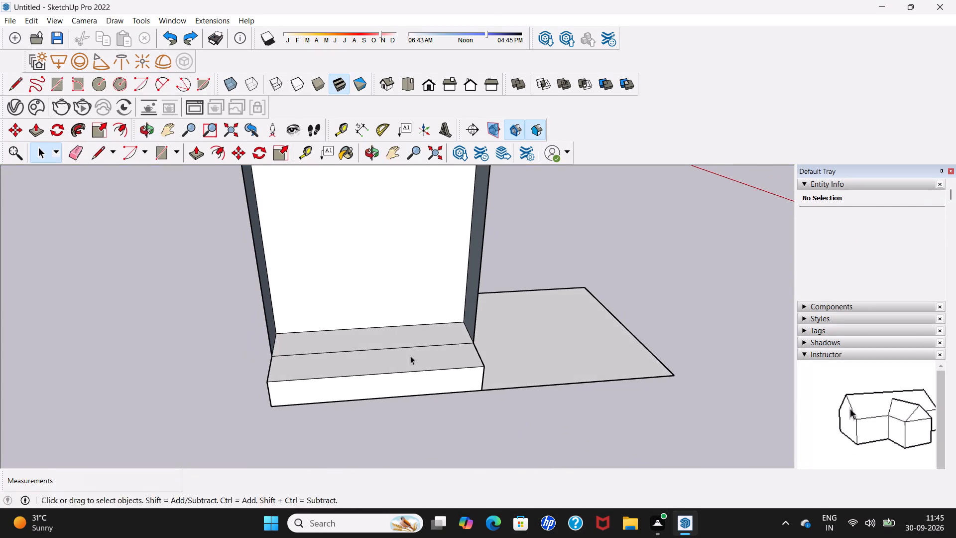
left_click(383, 348)
key("Delete")
middle_click_drag(232, 370, 425, 294)
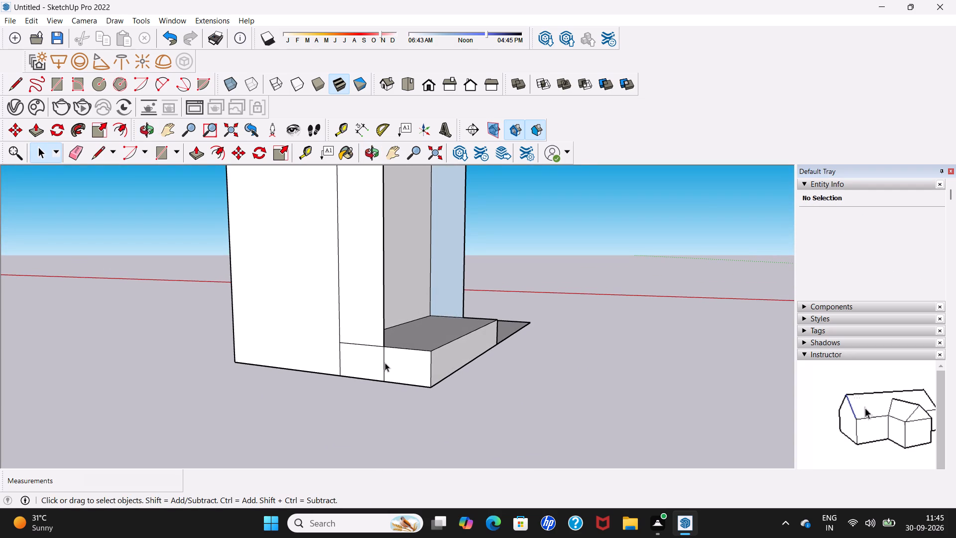
left_click(384, 364)
key("Delete")
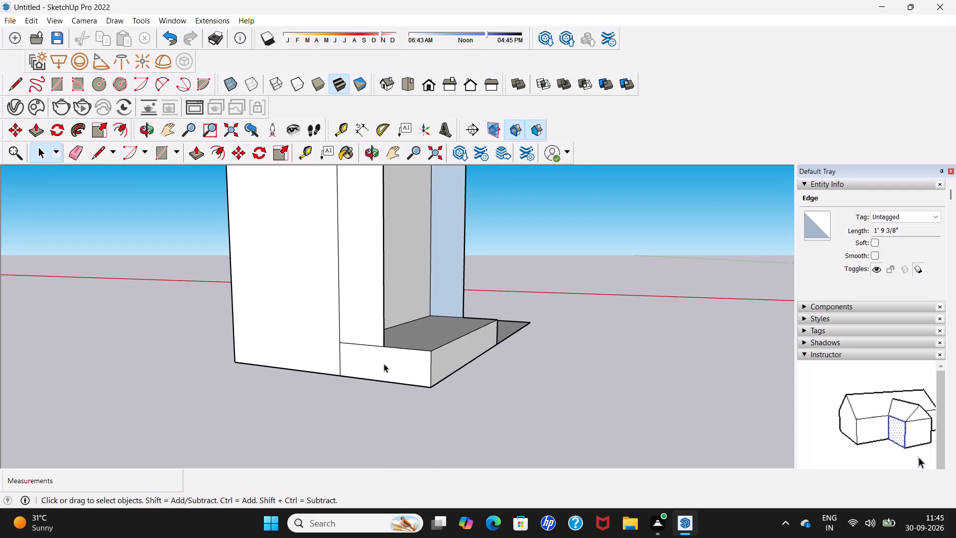
Examine the extended step, both end faces and the recess from several sides for leftover edges.
middle_click_drag(388, 368, 113, 411)
middle_click_drag(344, 396, 218, 330)
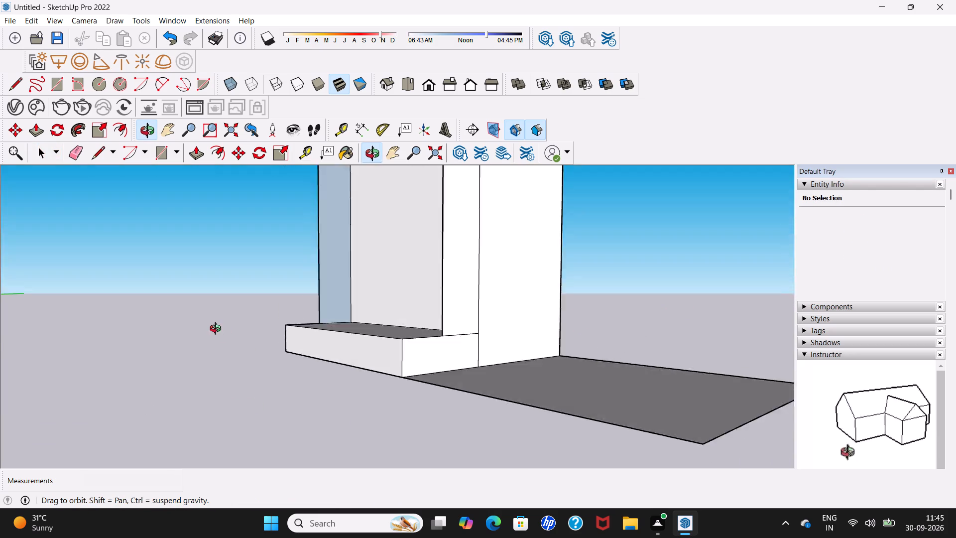
middle_click_drag(218, 330, 415, 360)
middle_click_drag(311, 370, 443, 344)
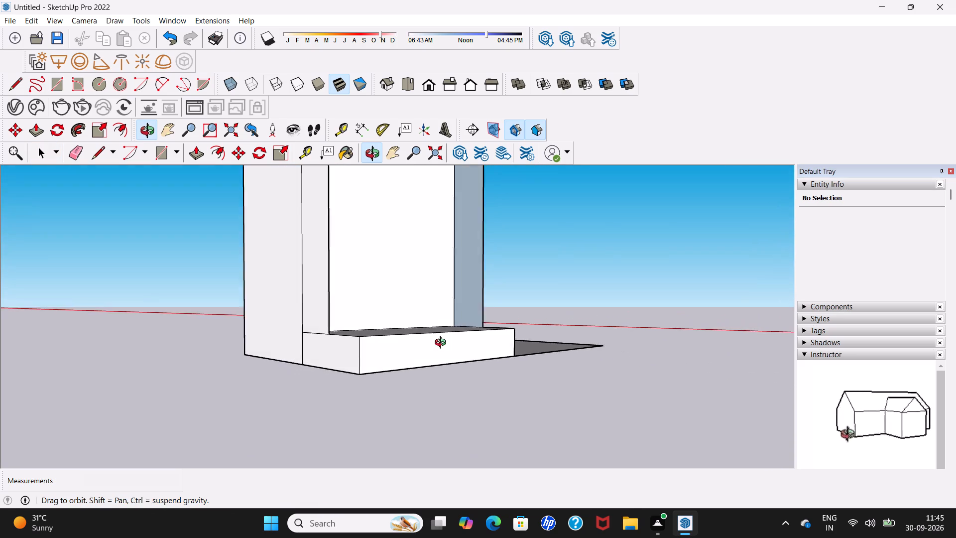
middle_click_drag(443, 344, 372, 377)
scroll(368, 371, "down", 10)
middle_click_drag(352, 364, 316, 358)
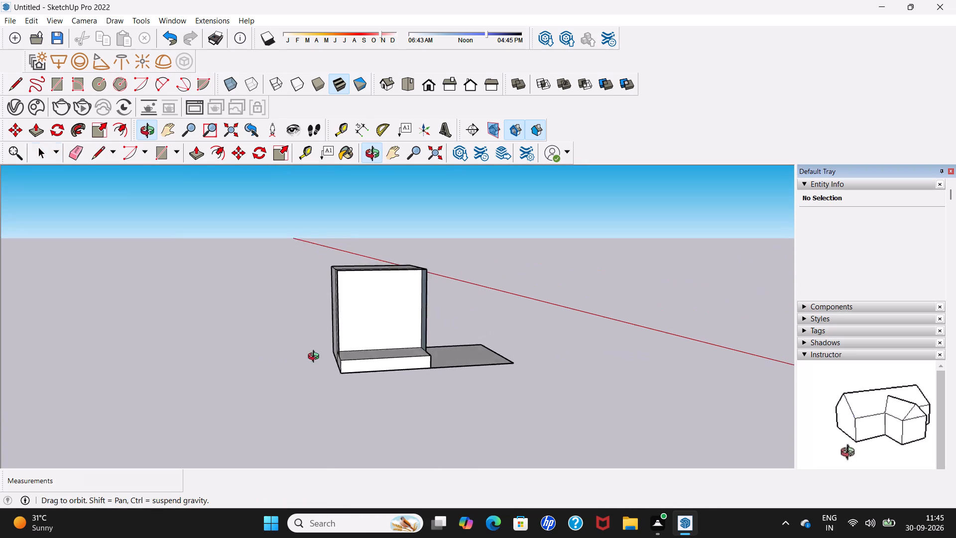
middle_click_drag(316, 358, 289, 360)
middle_click_drag(334, 323, 334, 275)
scroll(386, 309, "up", 4)
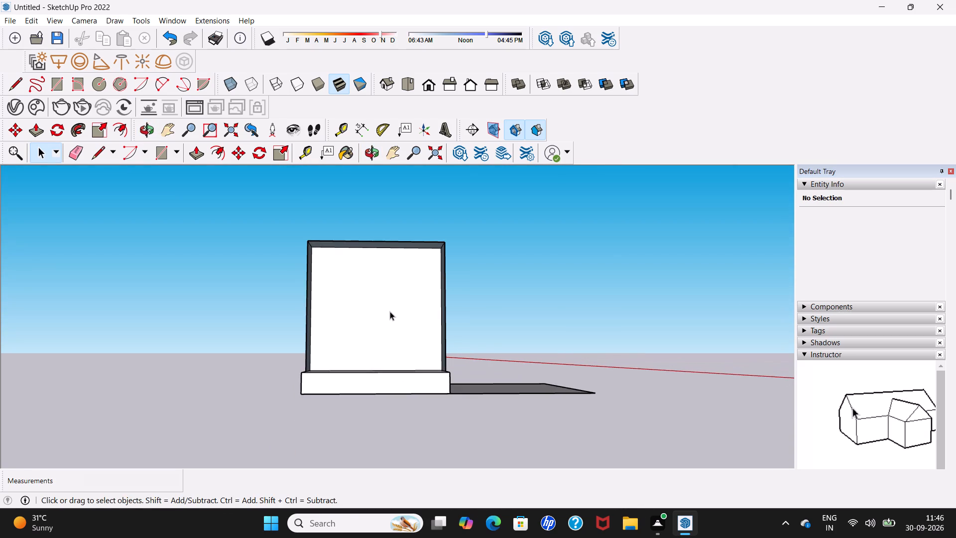
middle_click_drag(391, 315, 392, 369)
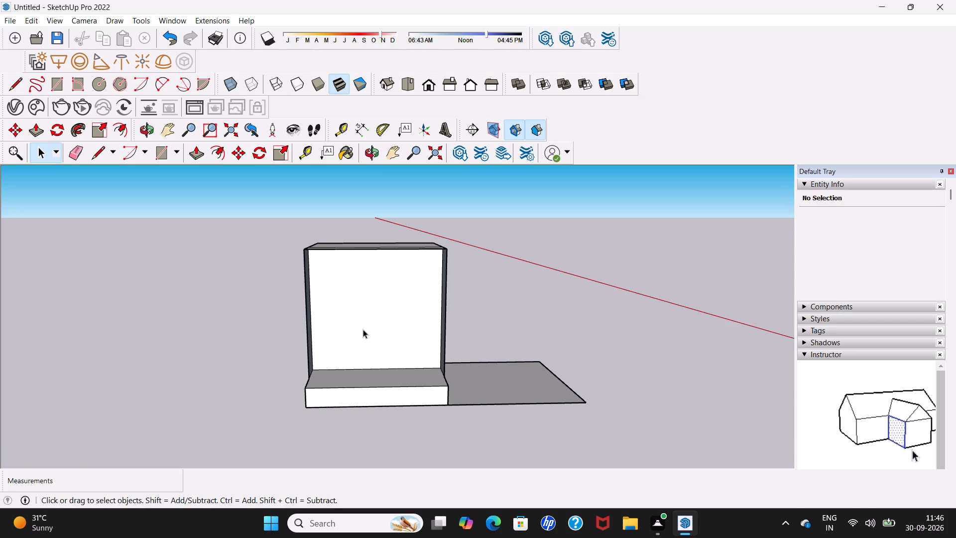
Delete the 12'6" seam line across the top of the tall block.
middle_click_drag(362, 329, 348, 453)
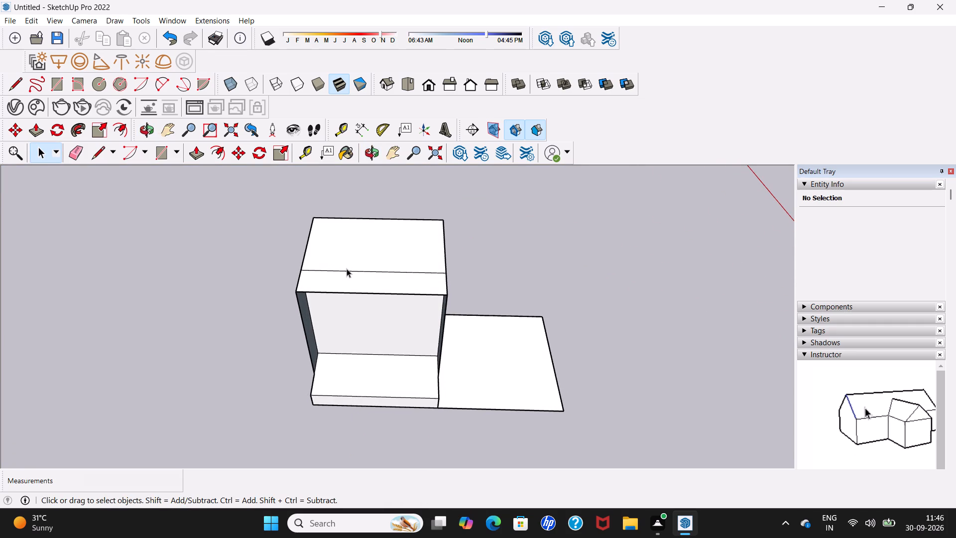
left_click(347, 272)
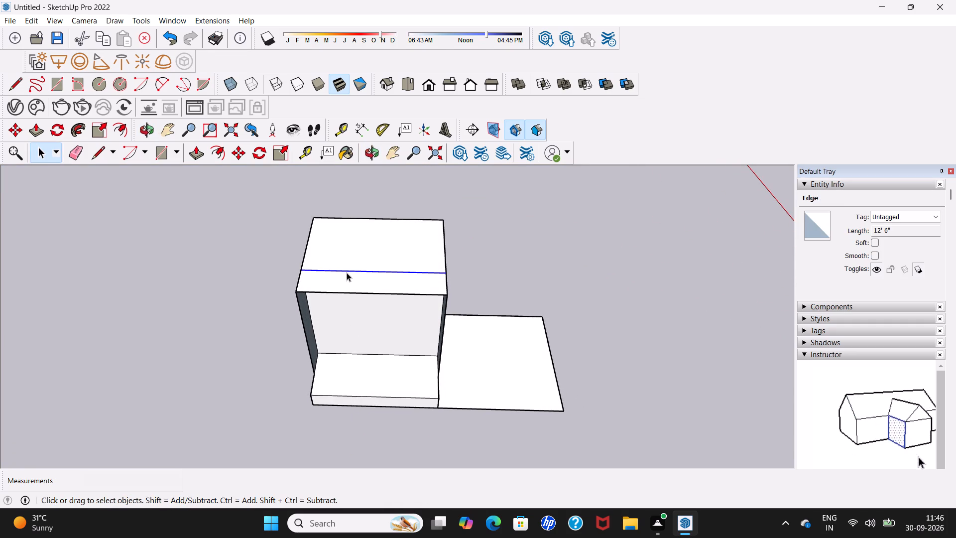
key("Delete")
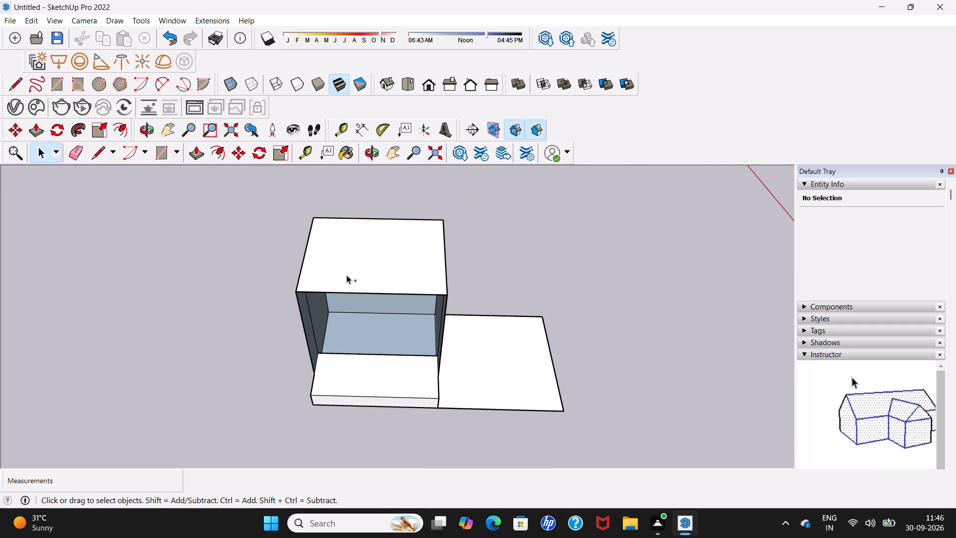
Undo the last deletion of the seam across the top of the tall block.
key("ctrl+z")
Draw a door rectangle about 4'2" by 10'3" up from the step on the recess's back wall, near the flat area's end.
middle_click_drag(346, 308, 337, 230)
middle_click_drag(361, 308, 366, 275)
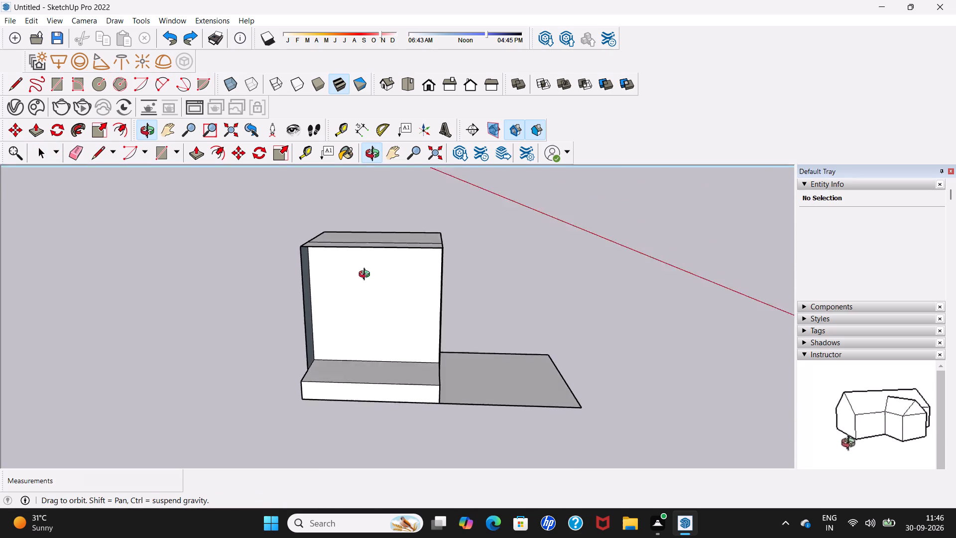
middle_click_drag(366, 275, 396, 238)
scroll(383, 288, "up", 5)
middle_click_drag(386, 287, 466, 292)
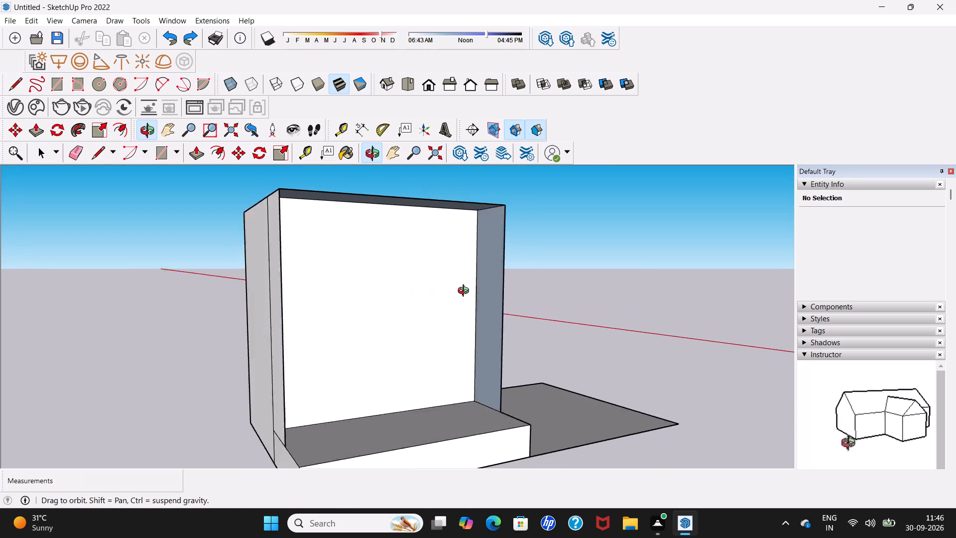
middle_click_drag(466, 292, 376, 299)
scroll(374, 295, "up", 1)
middle_click_drag(374, 295, 405, 244)
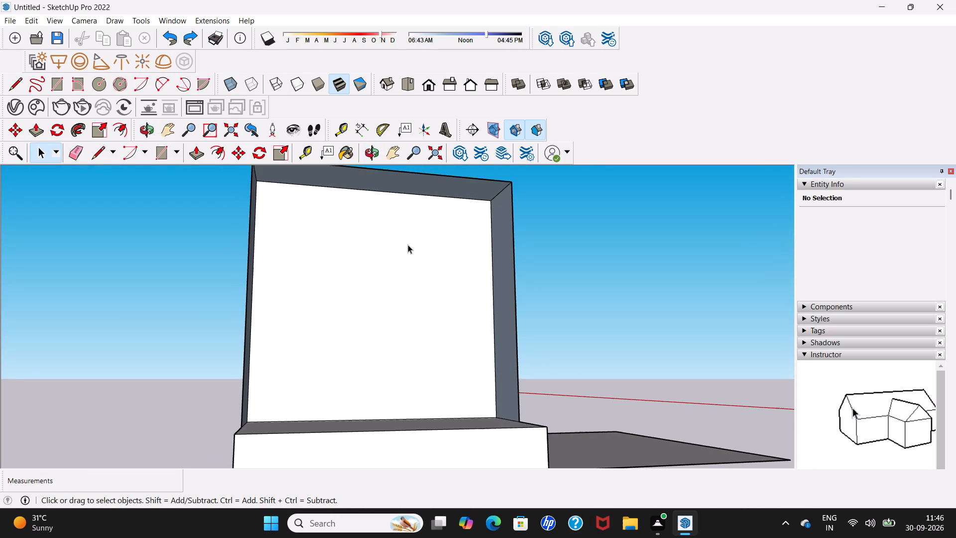
scroll(403, 252, "down", 4)
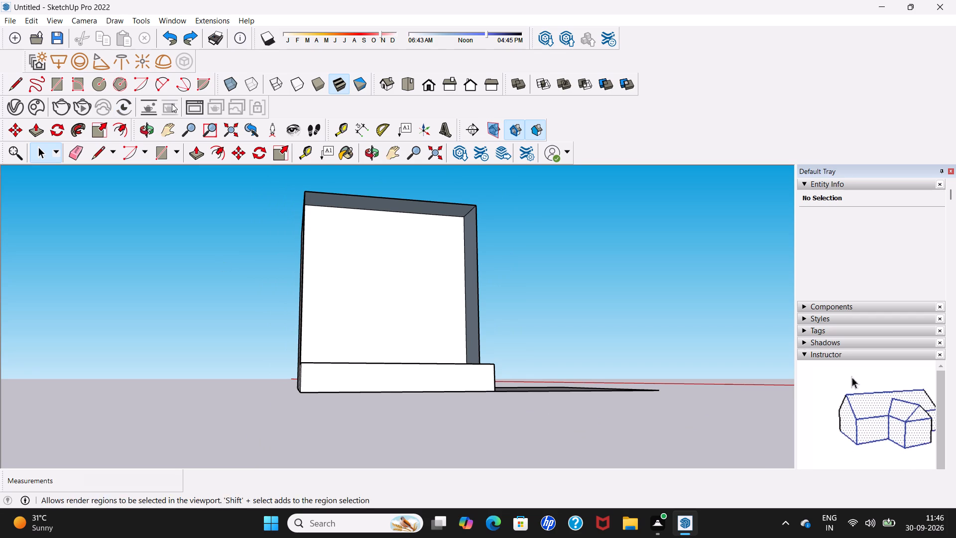
left_click(162, 155)
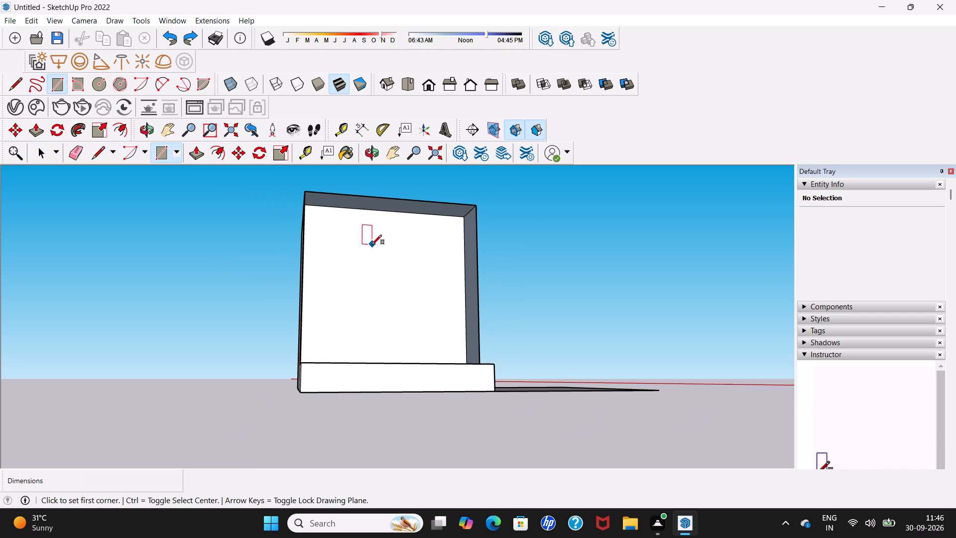
middle_click_drag(372, 245, 340, 300)
scroll(405, 324, "up", 5)
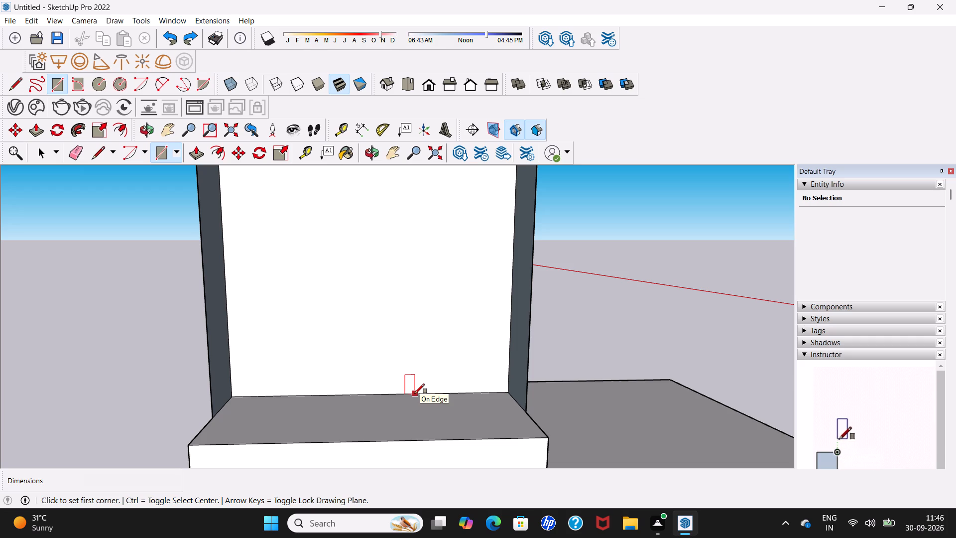
left_click(398, 394)
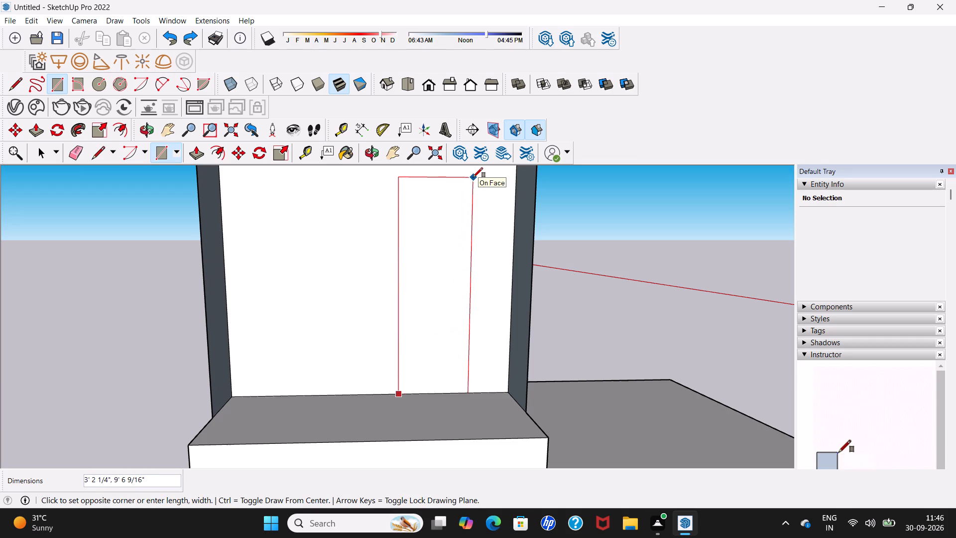
middle_click_drag(470, 190, 444, 277, "shift")
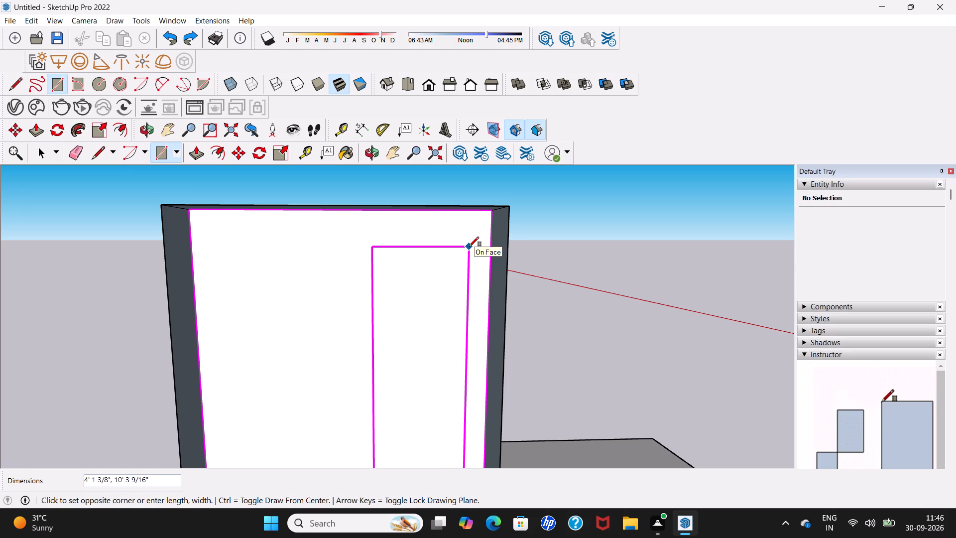
left_click(472, 247)
Offset the door rectangle's outline outward by about 6 11/16" to form a door frame.
scroll(472, 247, "down", 12)
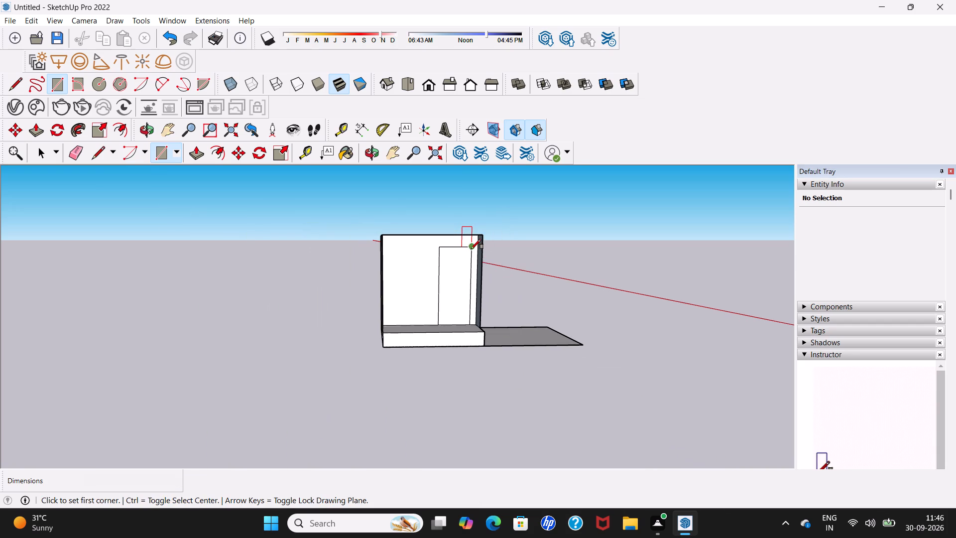
scroll(450, 328, "up", 2)
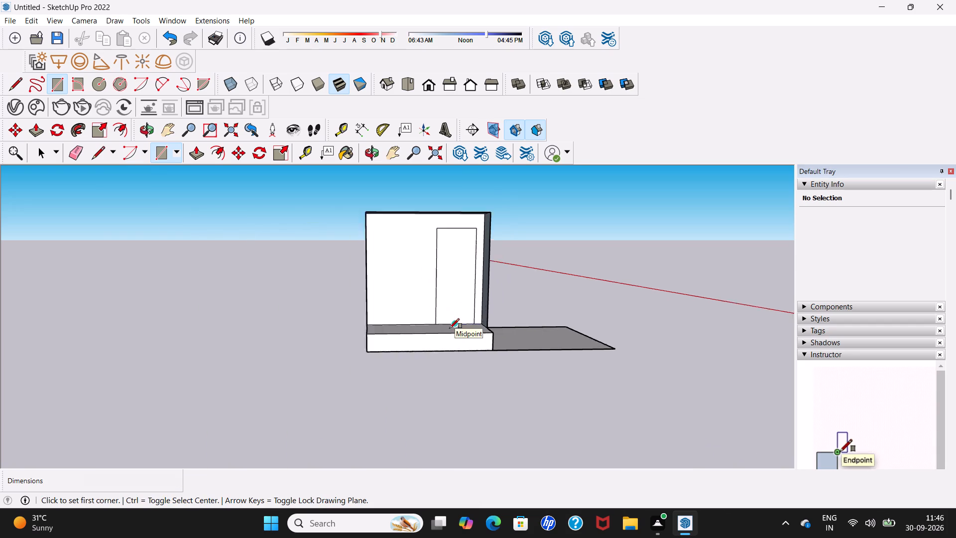
scroll(450, 328, "up", 3)
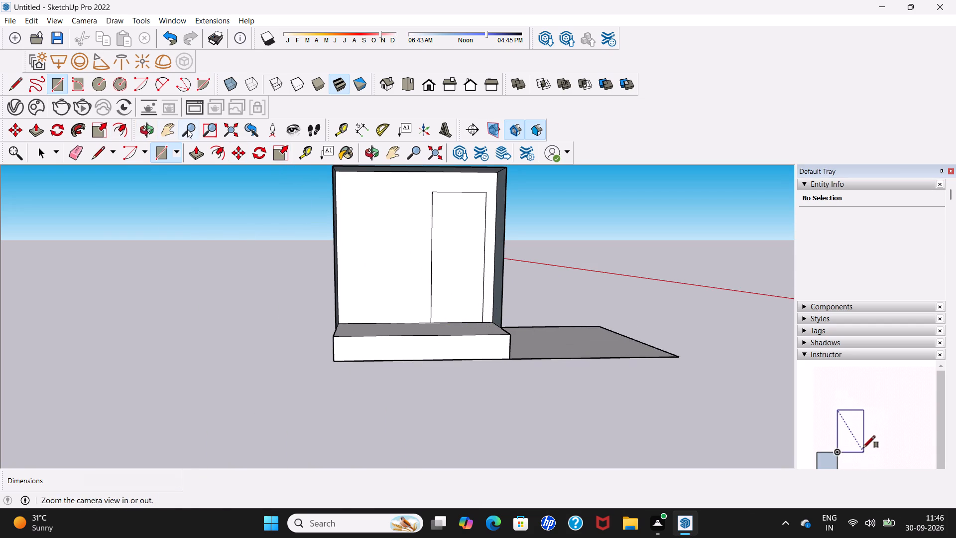
left_click(126, 127)
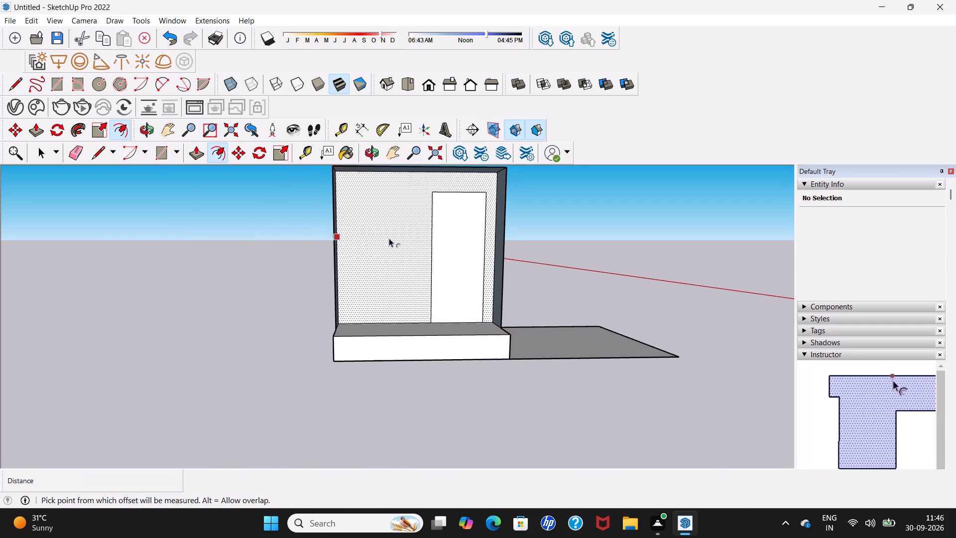
left_click(438, 241)
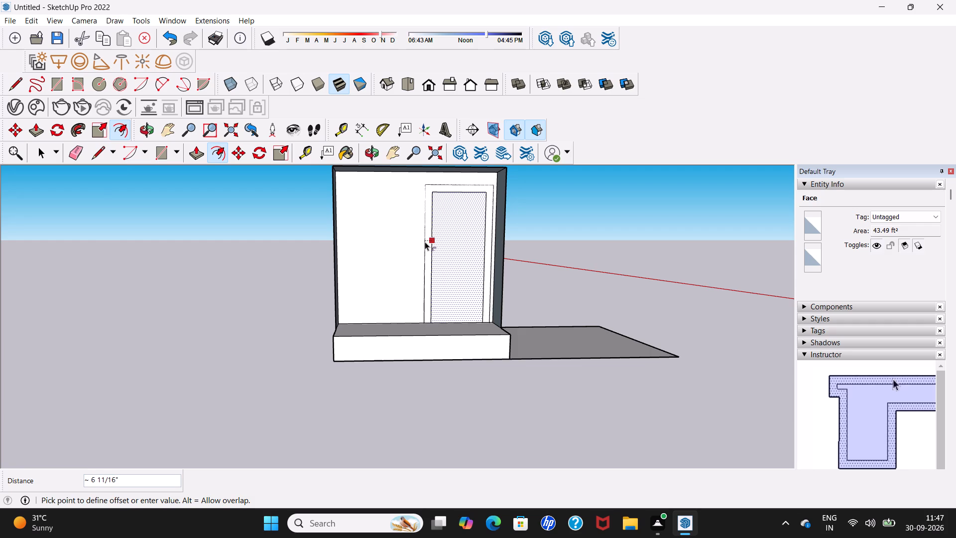
left_click(425, 242)
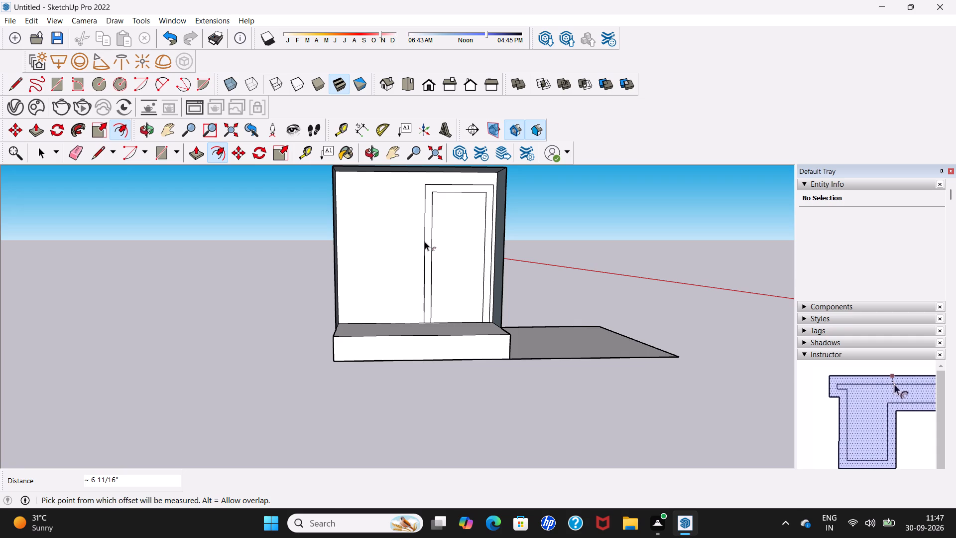
key("space")
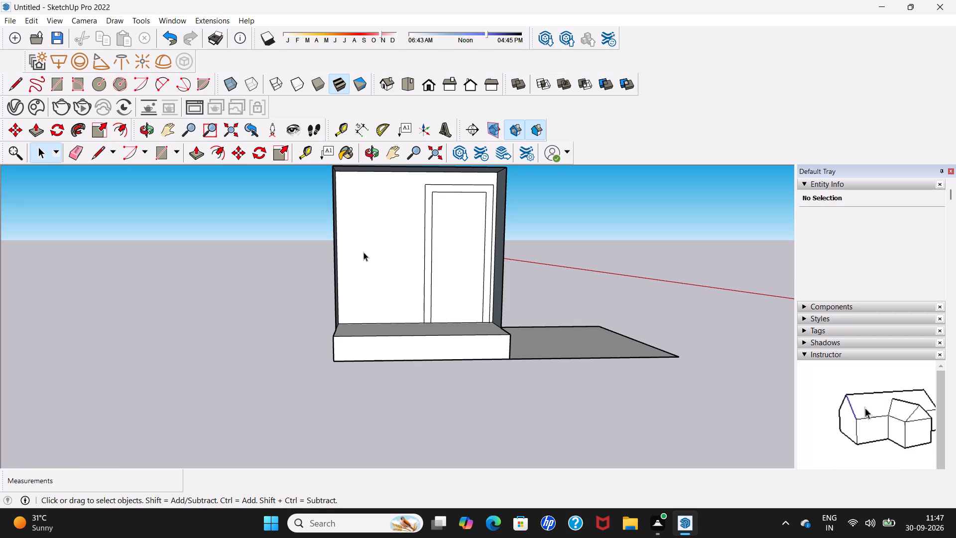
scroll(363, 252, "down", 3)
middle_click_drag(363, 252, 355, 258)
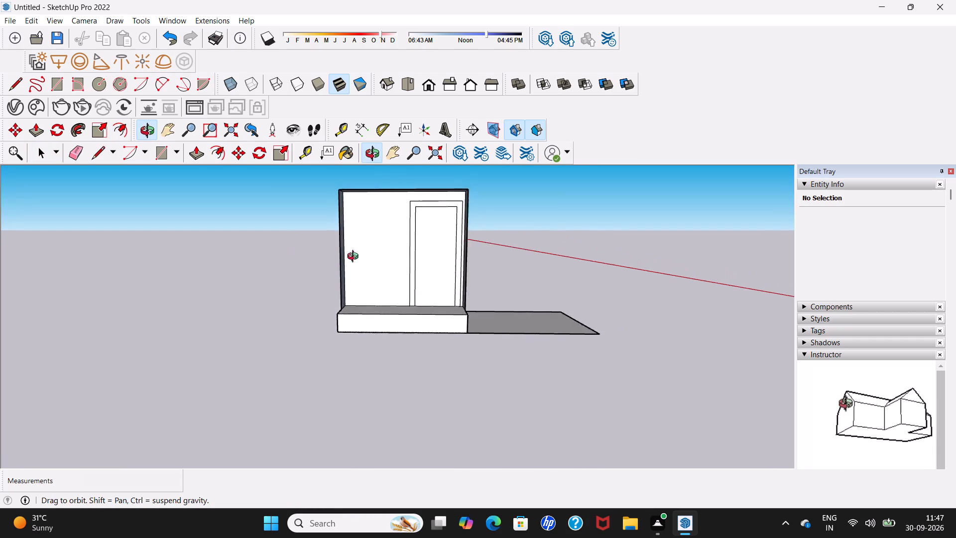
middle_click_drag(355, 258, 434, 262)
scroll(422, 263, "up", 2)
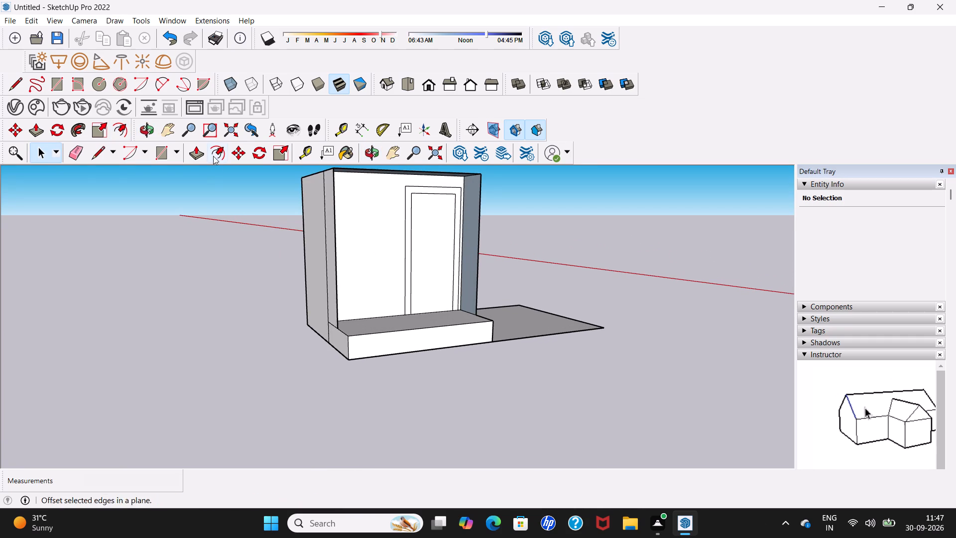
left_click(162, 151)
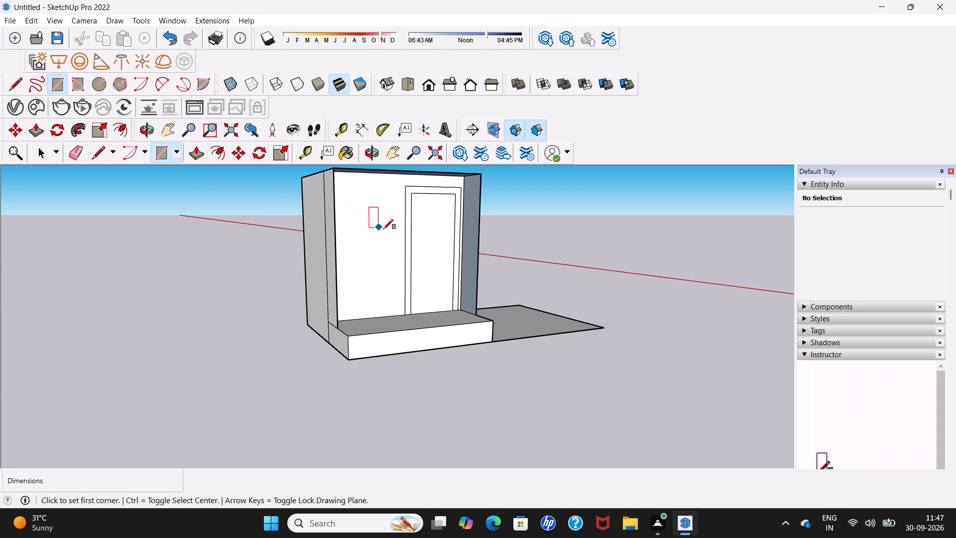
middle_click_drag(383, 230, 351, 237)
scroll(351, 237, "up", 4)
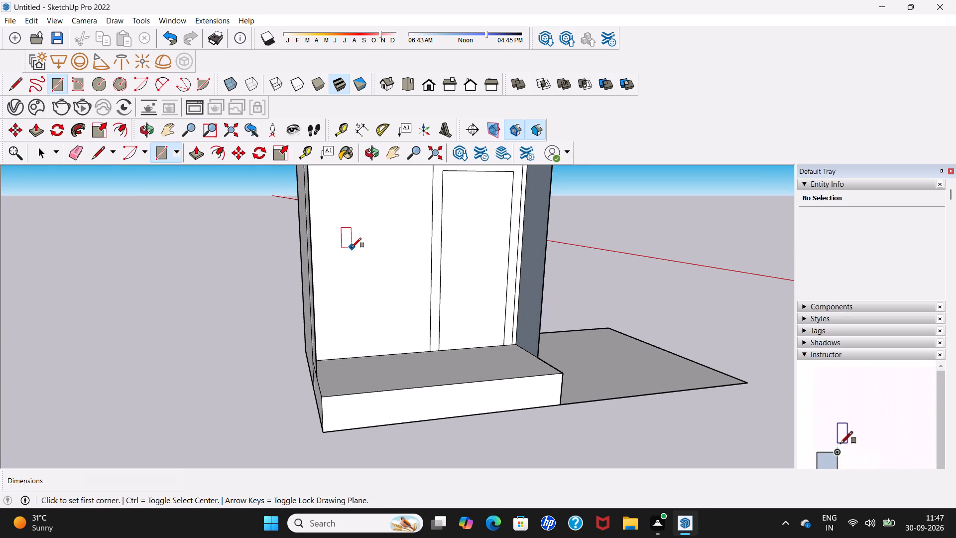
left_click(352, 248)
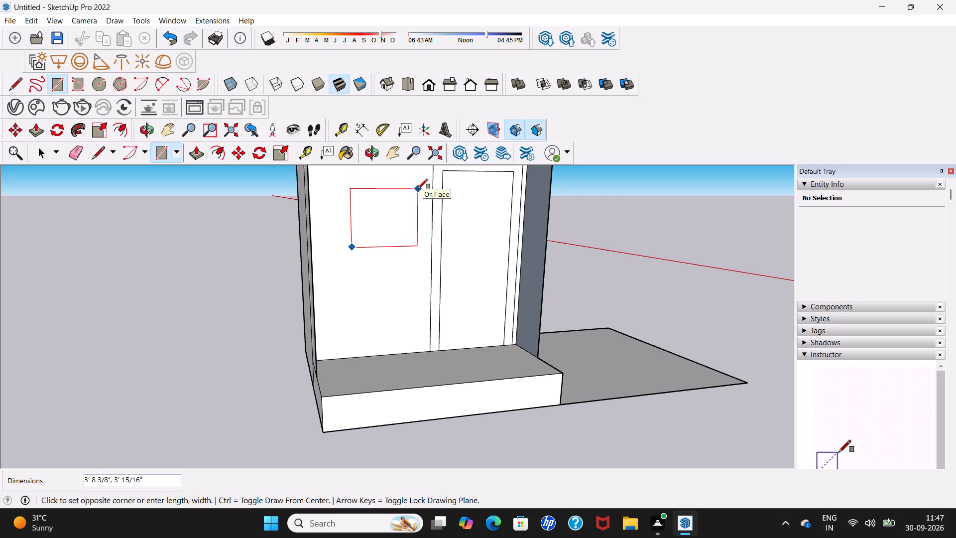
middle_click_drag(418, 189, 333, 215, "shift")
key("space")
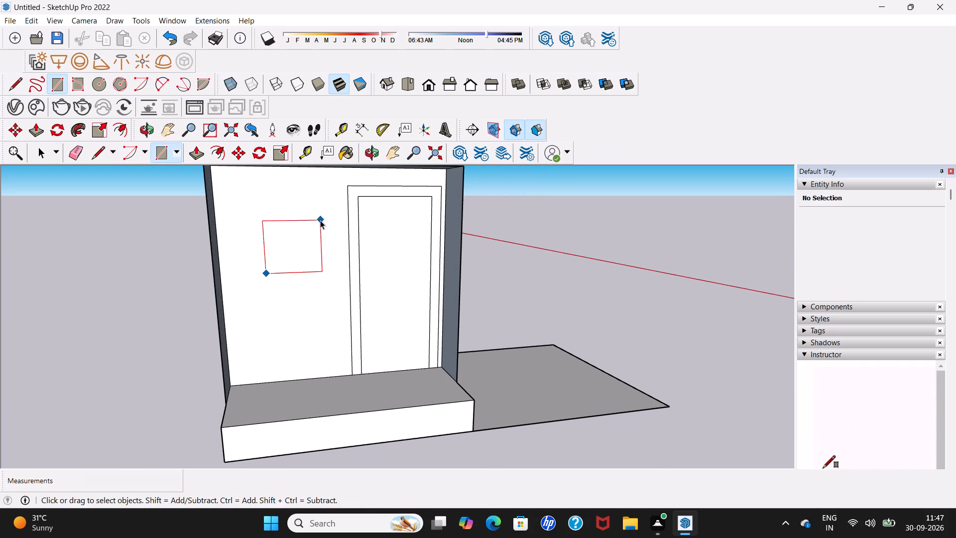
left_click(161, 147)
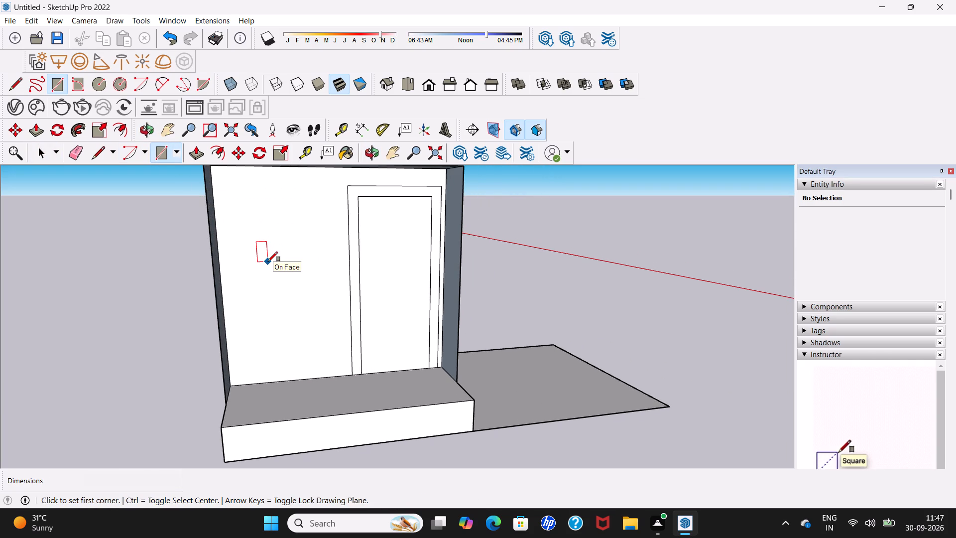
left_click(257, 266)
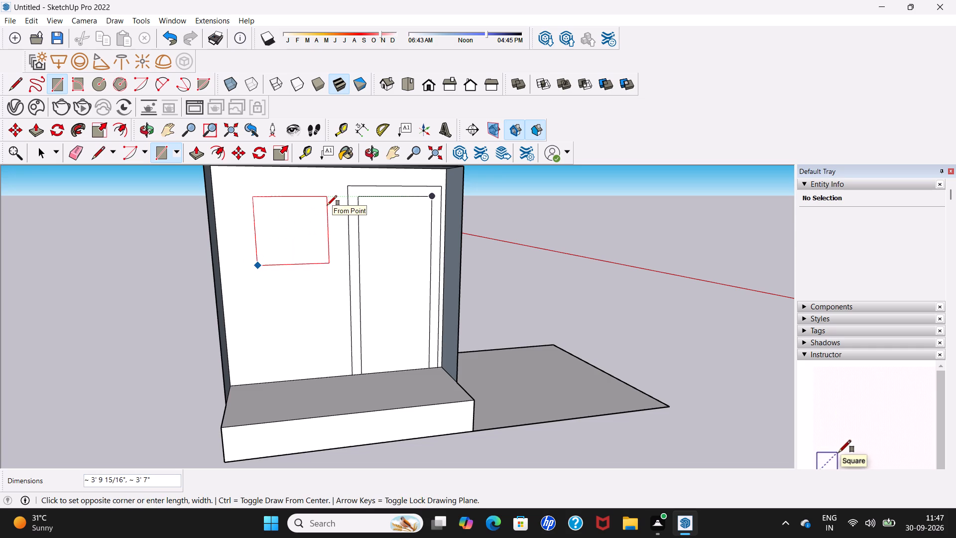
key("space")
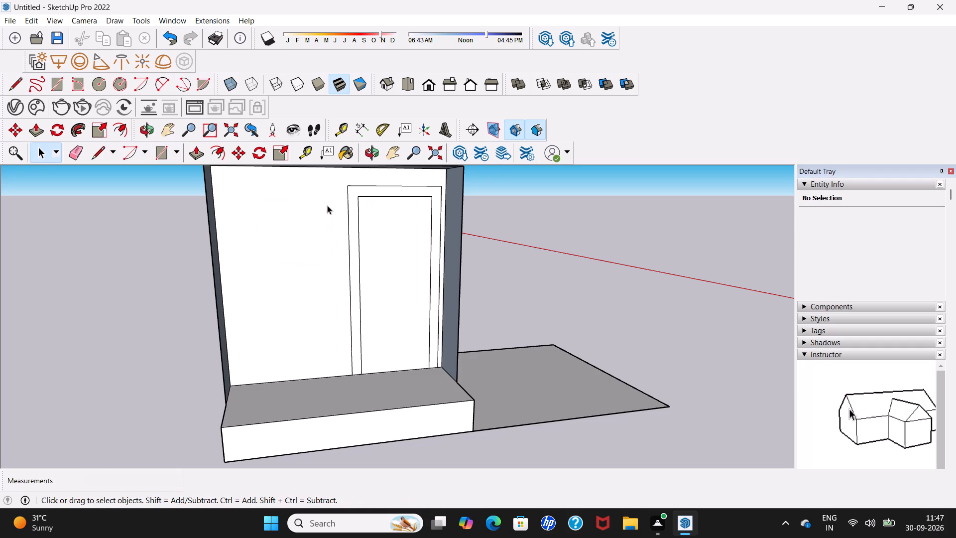
Delete the short vertical edge between the step's end face and the tall block's rear side panel, at both ends.
scroll(91, 349, "down", 5)
middle_click_drag(91, 349, 203, 327)
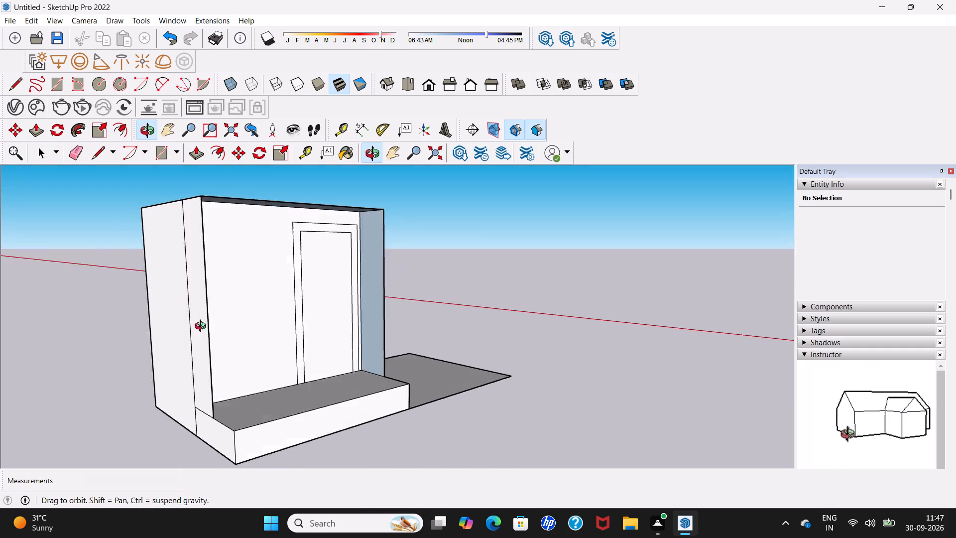
middle_click_drag(203, 327, 175, 308)
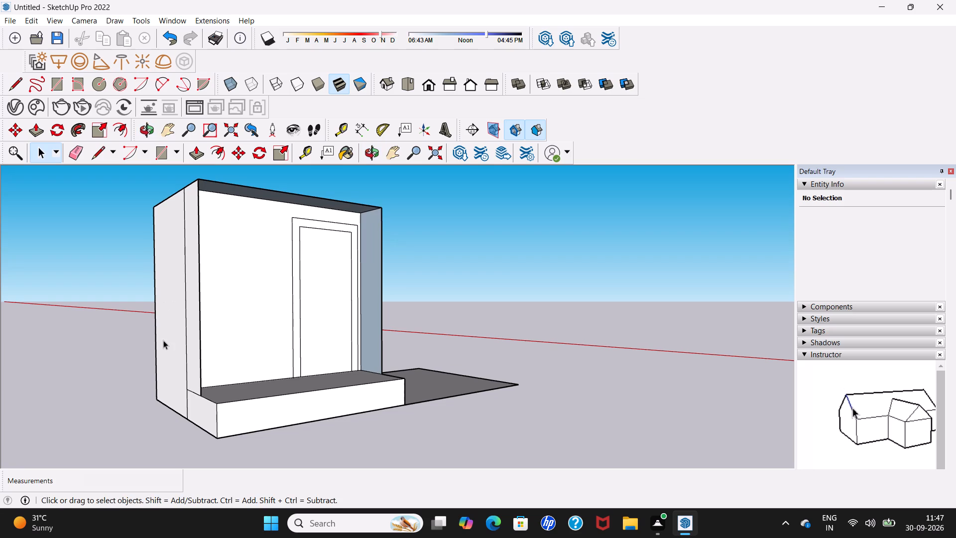
left_click(188, 406)
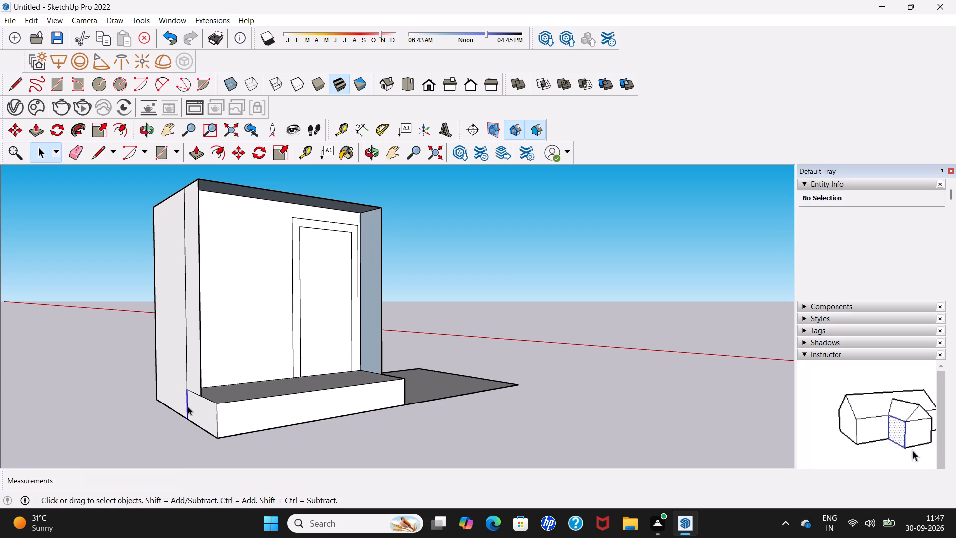
key("Delete")
middle_click_drag(188, 406, 124, 446)
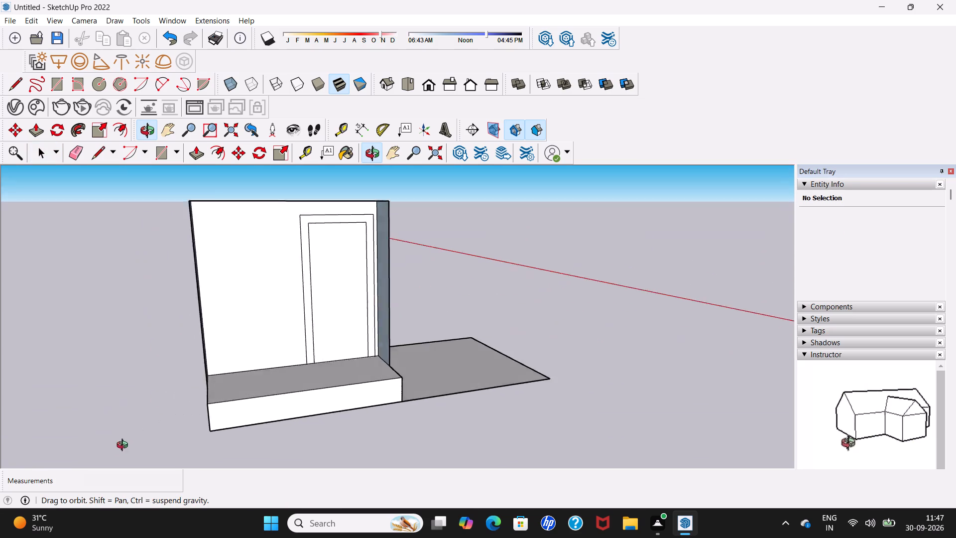
middle_click_drag(124, 446, 0, 420)
middle_click_drag(431, 402, 367, 399)
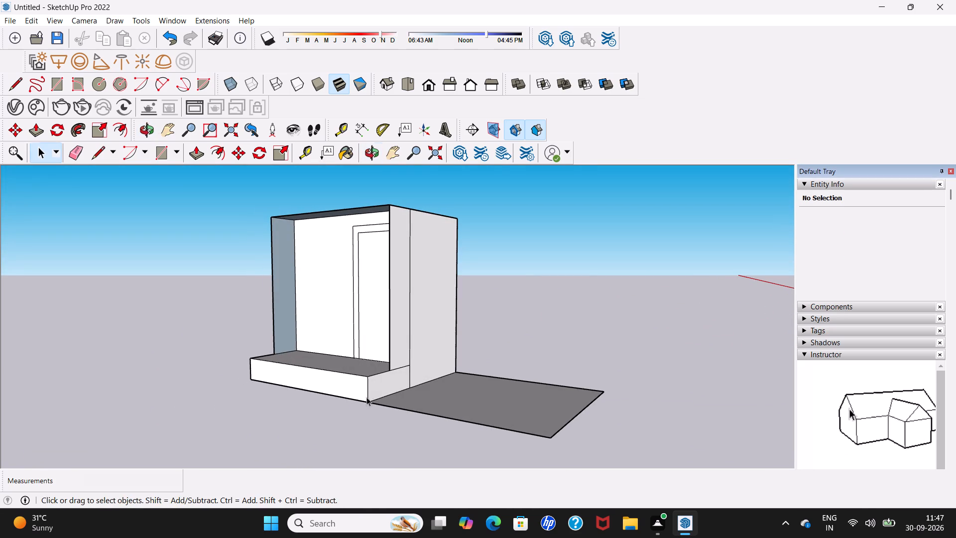
left_click(410, 377)
key("Delete")
Push/Pull the joined rear side panel and step end, on the end away from the flat area, outward 2' 6 5/8".
middle_click_drag(358, 386, 444, 429)
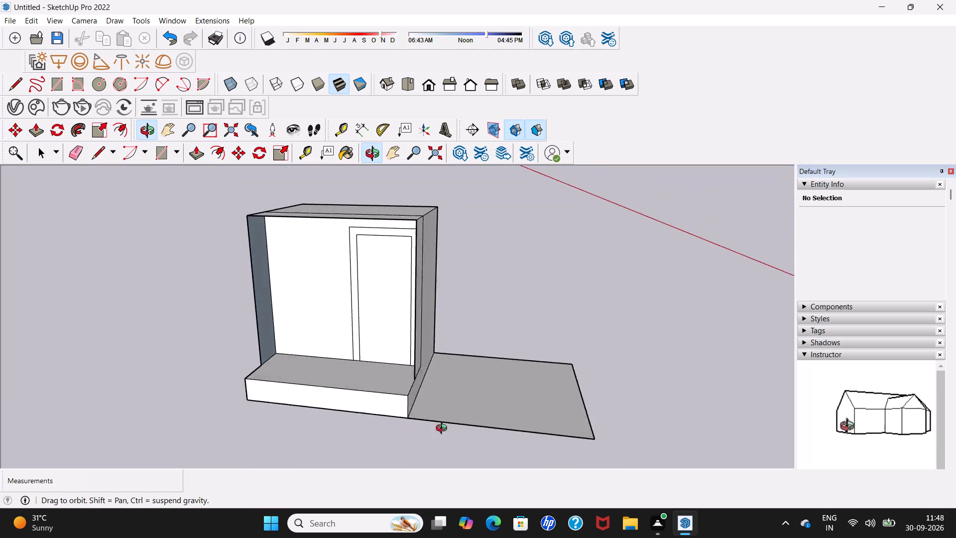
middle_click_drag(444, 429, 566, 428)
scroll(313, 383, "up", 3)
scroll(298, 375, "down", 5)
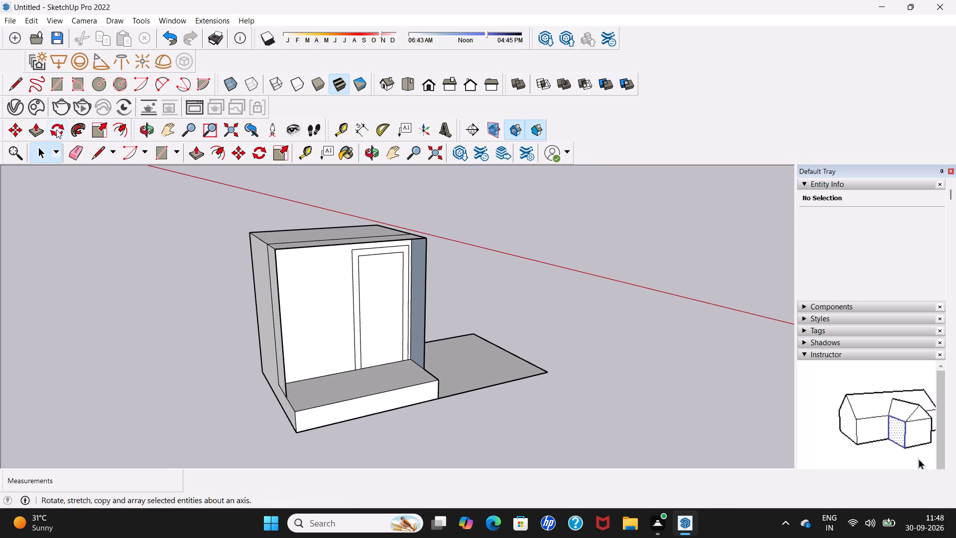
left_click(38, 133)
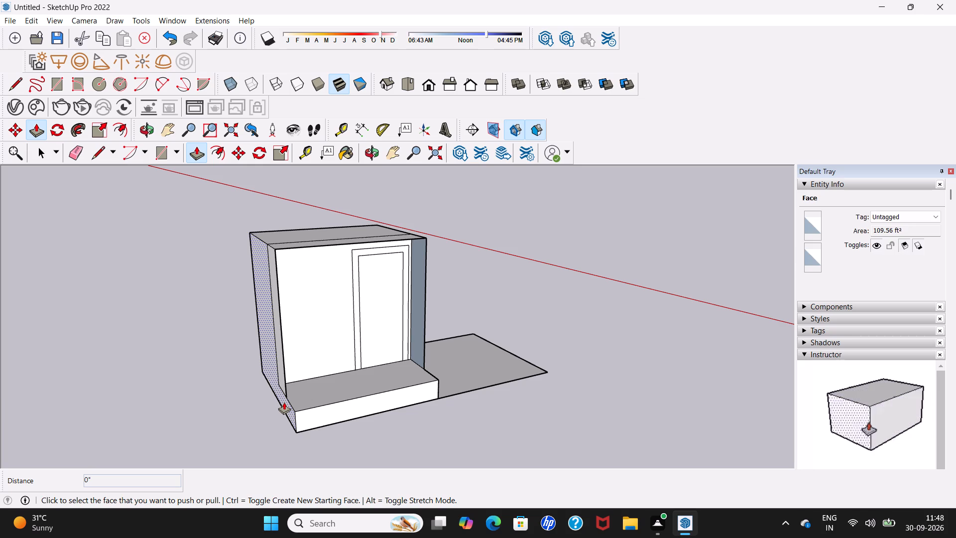
left_click(284, 402)
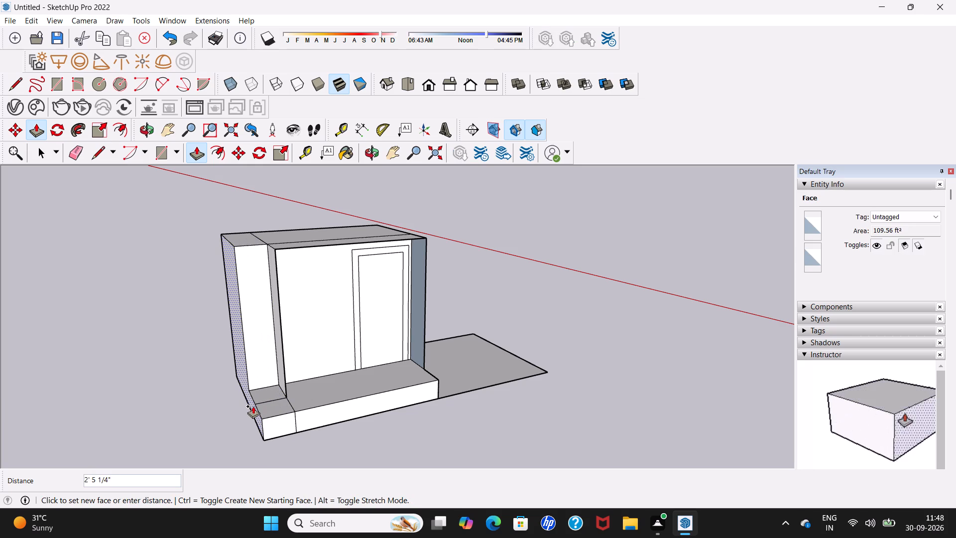
left_click(251, 406)
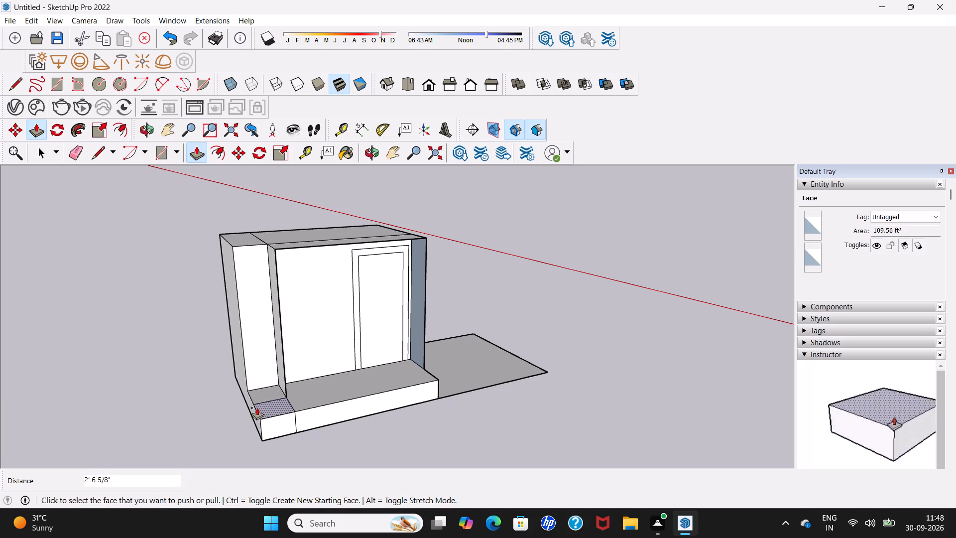
middle_click_drag(257, 407, 244, 432)
scroll(241, 430, "up", 3)
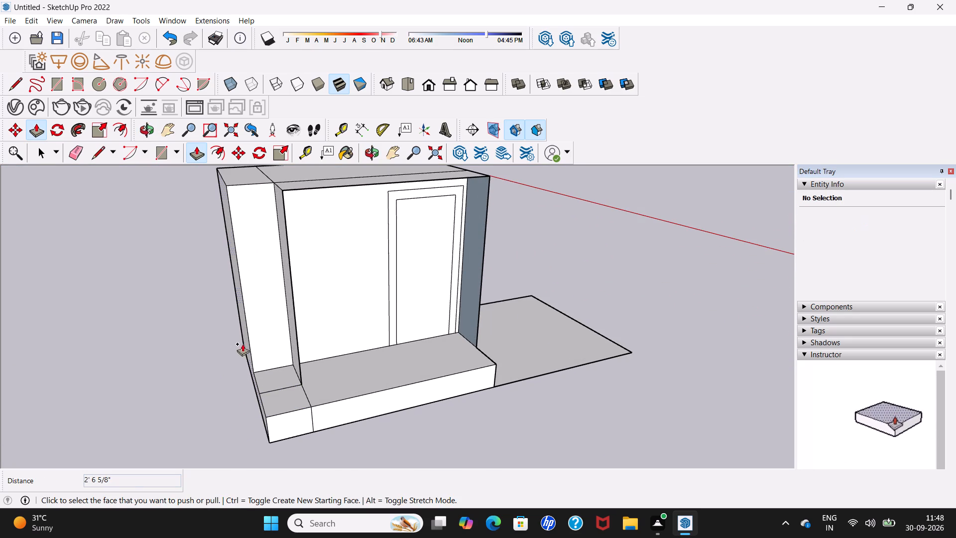
Undo the last Push/Pull of the joined rear side panel and step end.
key("z")
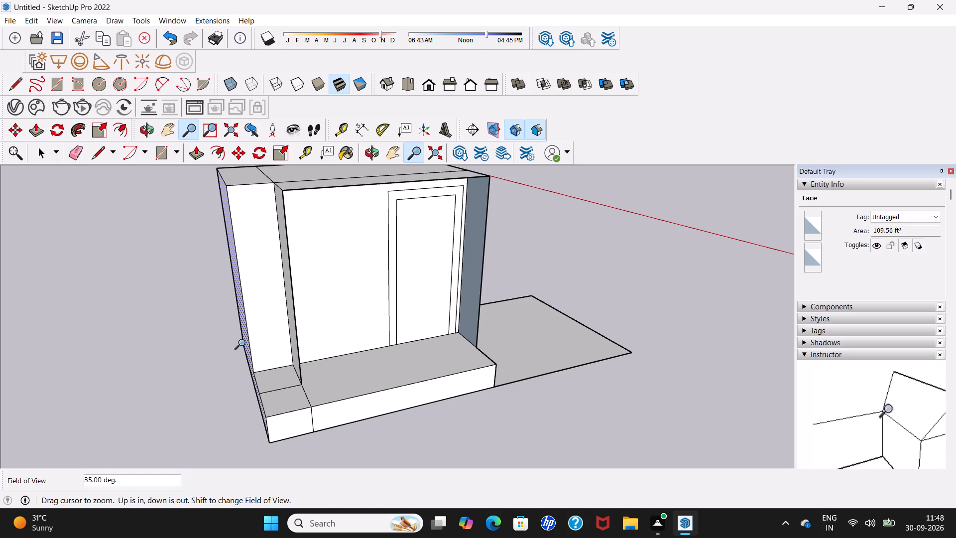
key("ctrl+z")
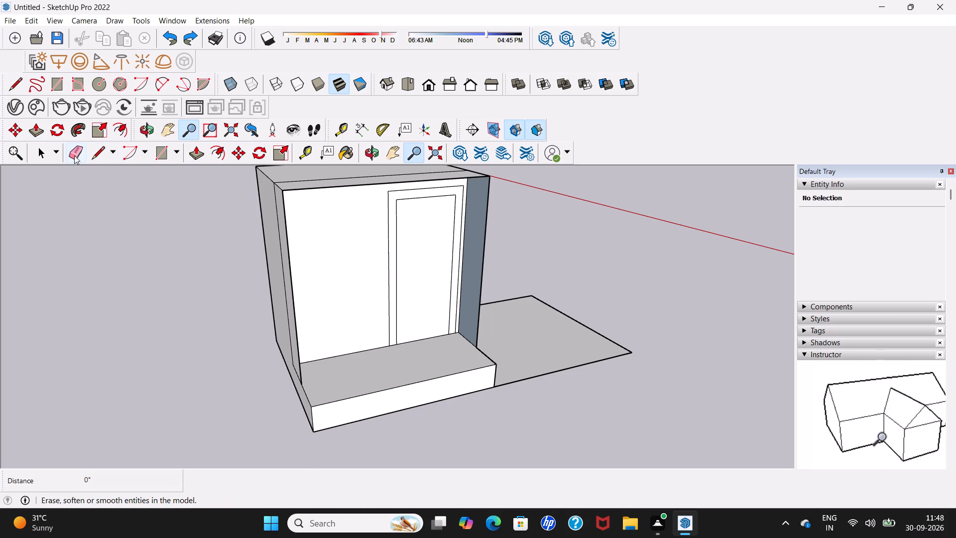
Push/Pull the joined rear side panel and step end, on the end away from the flat area, outward 3' 9 3/4".
left_click(42, 138)
scroll(281, 336, "up", 4)
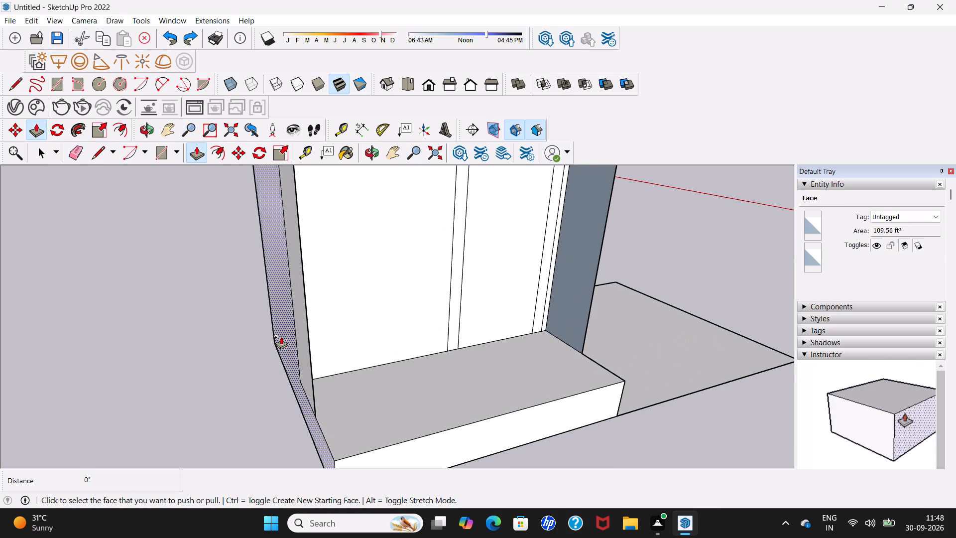
left_click(281, 337)
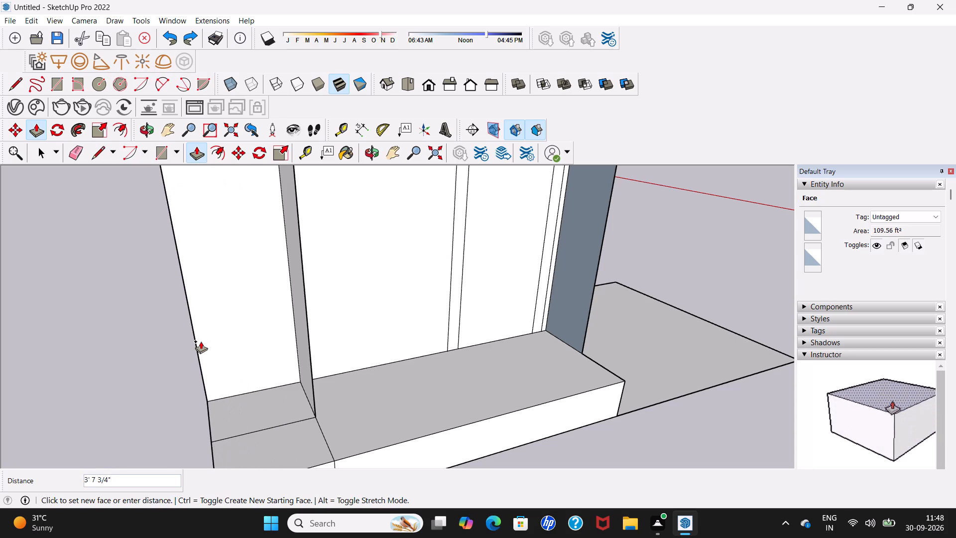
left_click(197, 341)
scroll(197, 341, "down", 12)
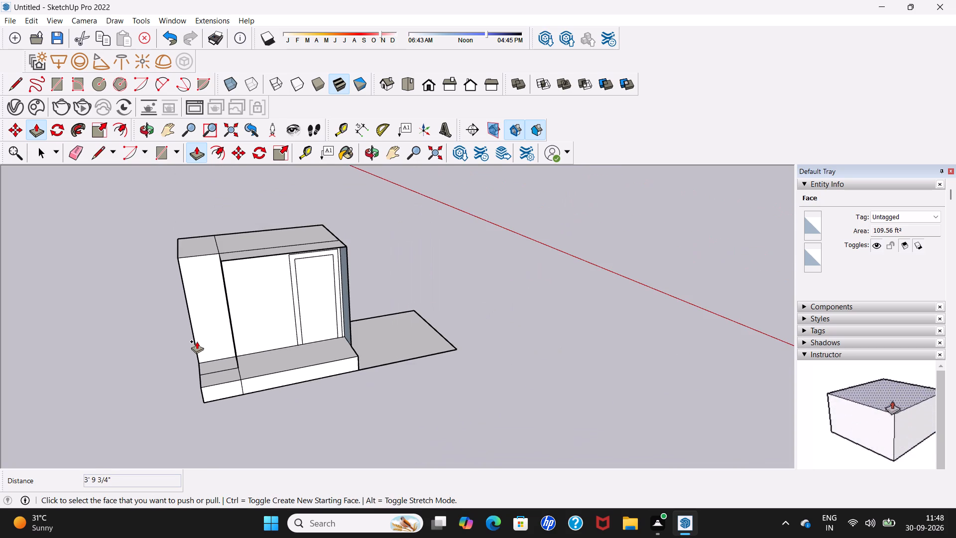
key("space")
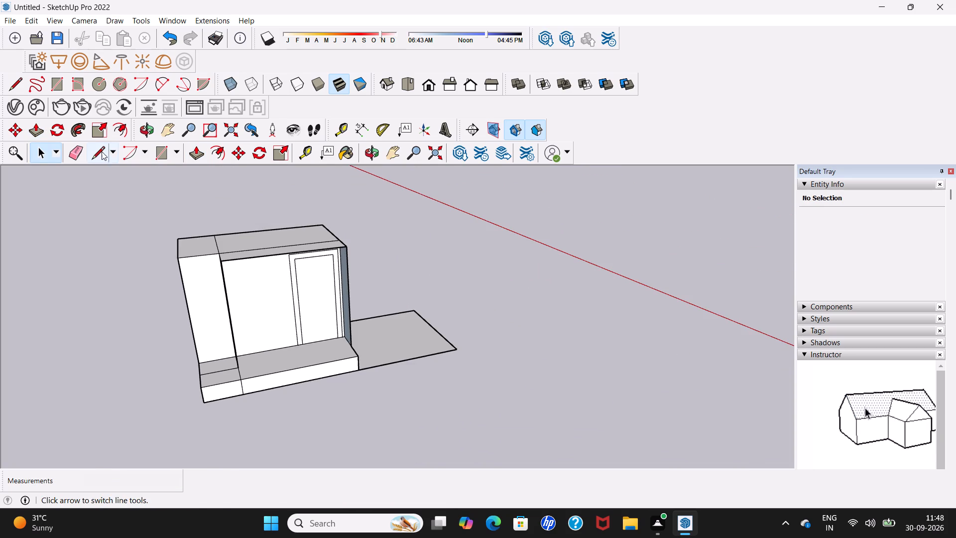
Draw a 3' 9 3/4" line outward from the roof's front corner and an 11' 9 5/8" line down to the step, closing the widened section's front.
left_click(100, 149)
middle_click_drag(172, 261, 350, 276)
scroll(350, 276, "down", 8)
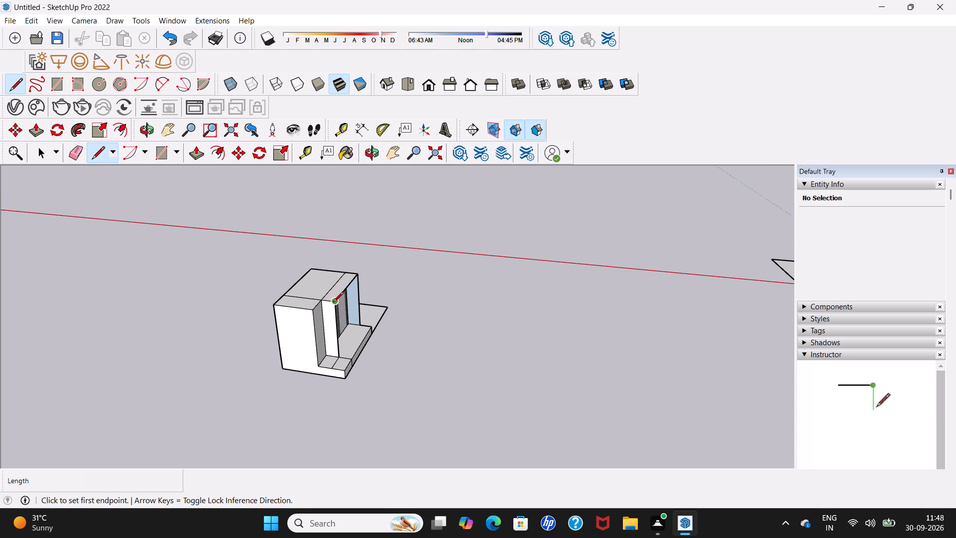
left_click(333, 303)
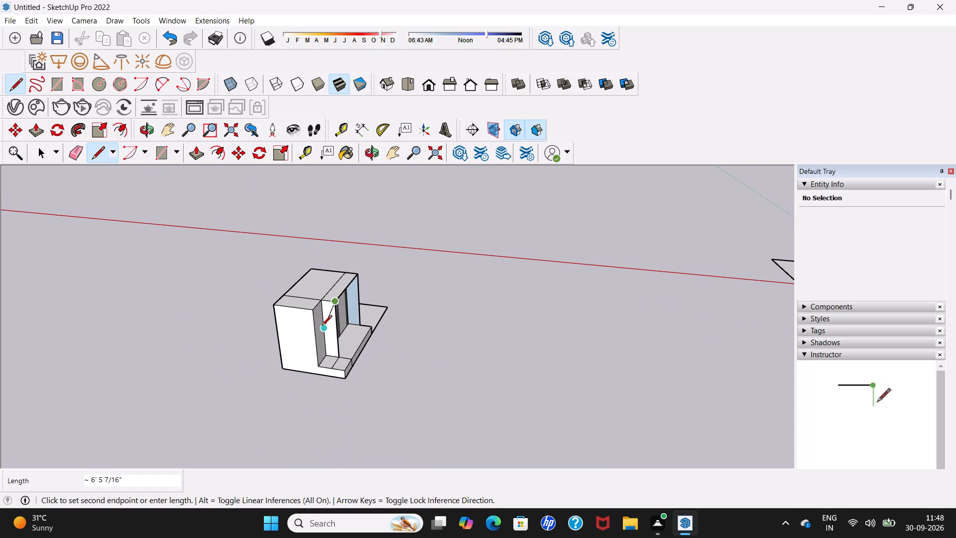
scroll(322, 326, "up", 1)
middle_click_drag(322, 326, 389, 326)
scroll(374, 325, "up", 2)
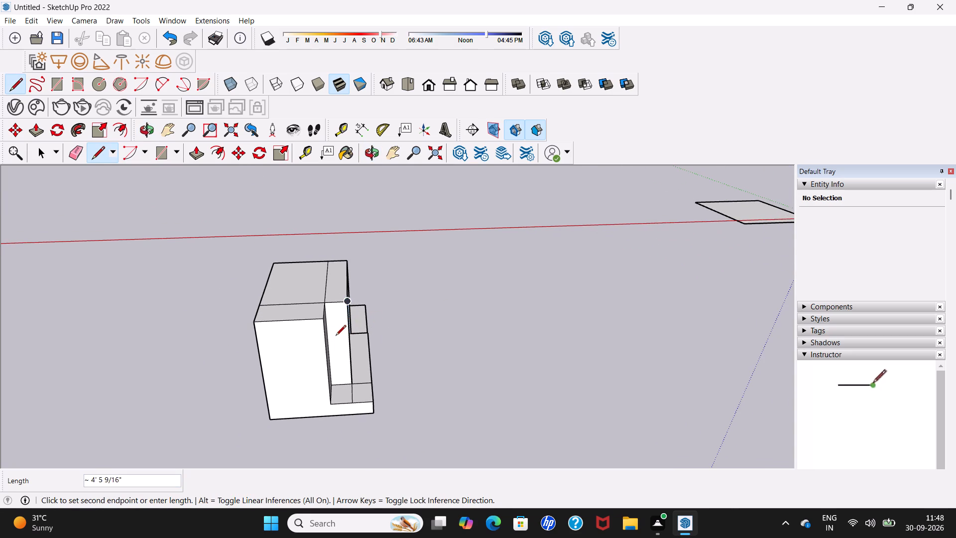
middle_click_drag(348, 312, 206, 358)
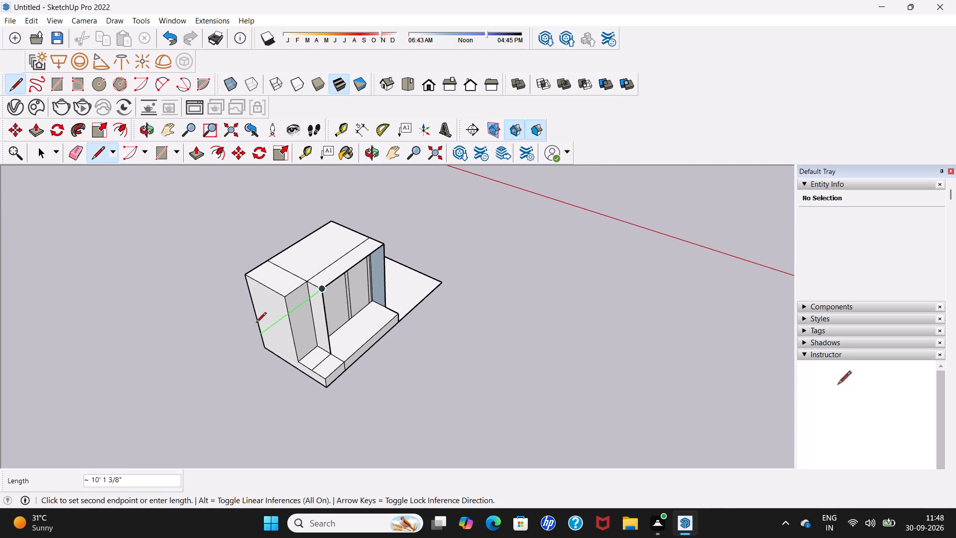
left_click(298, 308)
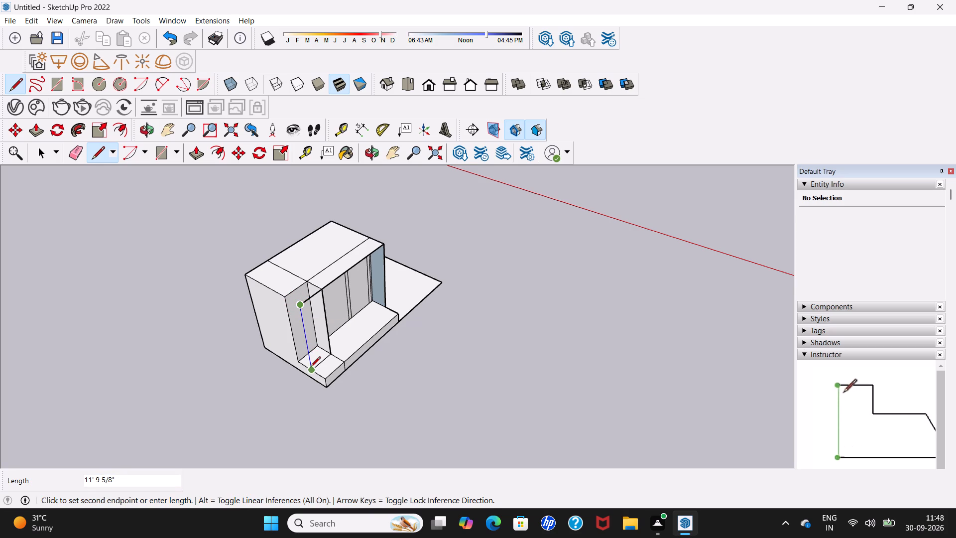
left_click(310, 369)
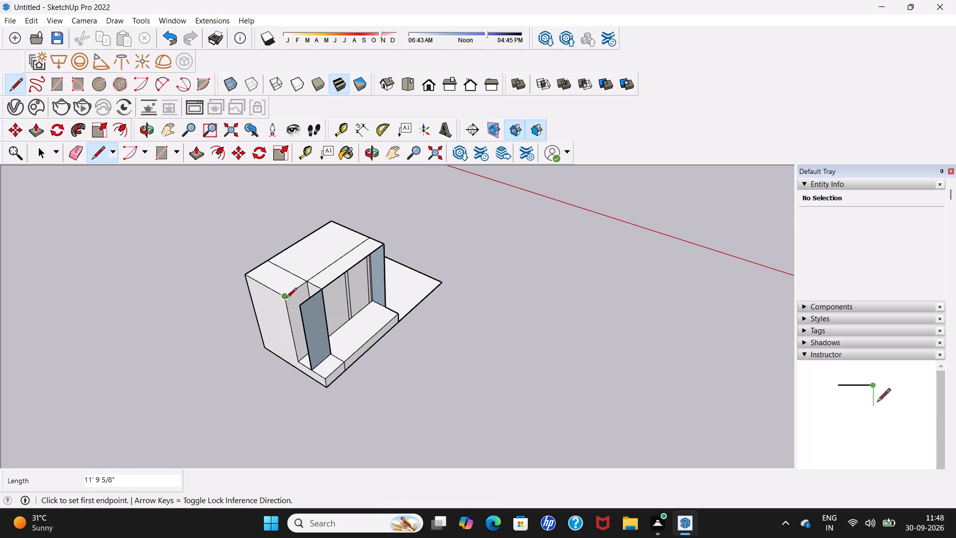
Draw a line from the widened section's top corner to the new front corner, closing its roof and outer side.
left_click(286, 299)
left_click(297, 308)
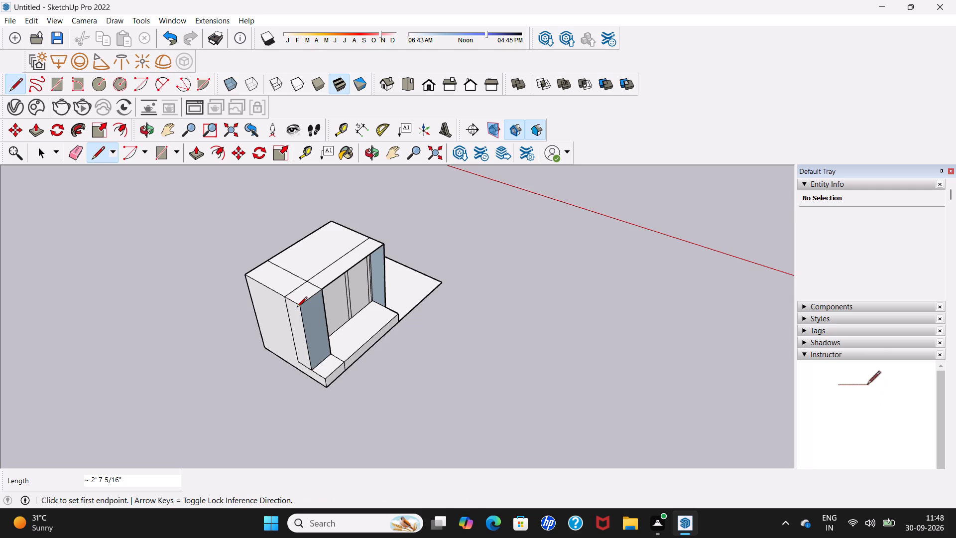
scroll(297, 308, "down", 4)
middle_click_drag(297, 308, 233, 300)
key("space")
Delete the widened section's front face, the old side panel behind it, and the vertical edge between them to open the front.
middle_click_drag(313, 313, 183, 289)
middle_click_drag(301, 298, 120, 276)
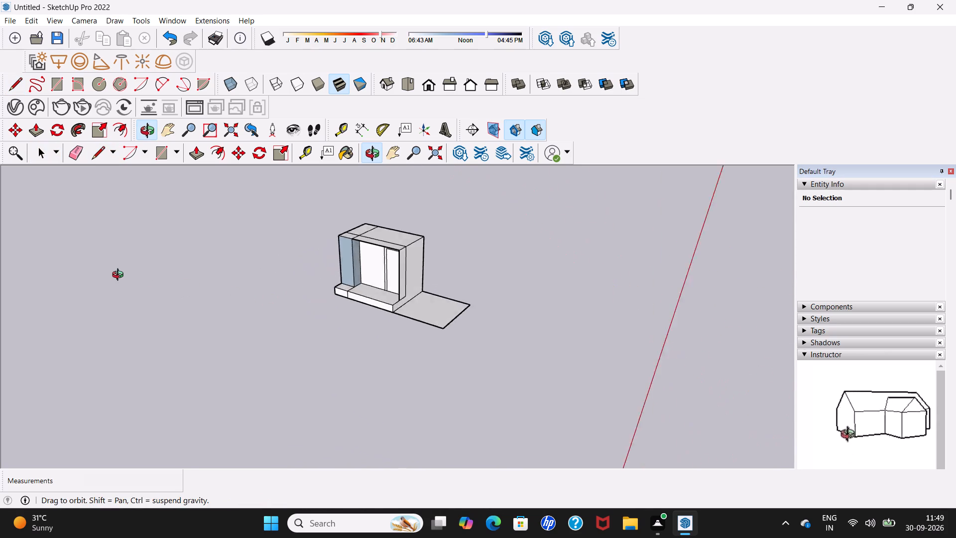
middle_click_drag(120, 276, 107, 275)
scroll(336, 324, "up", 4)
left_click(365, 236)
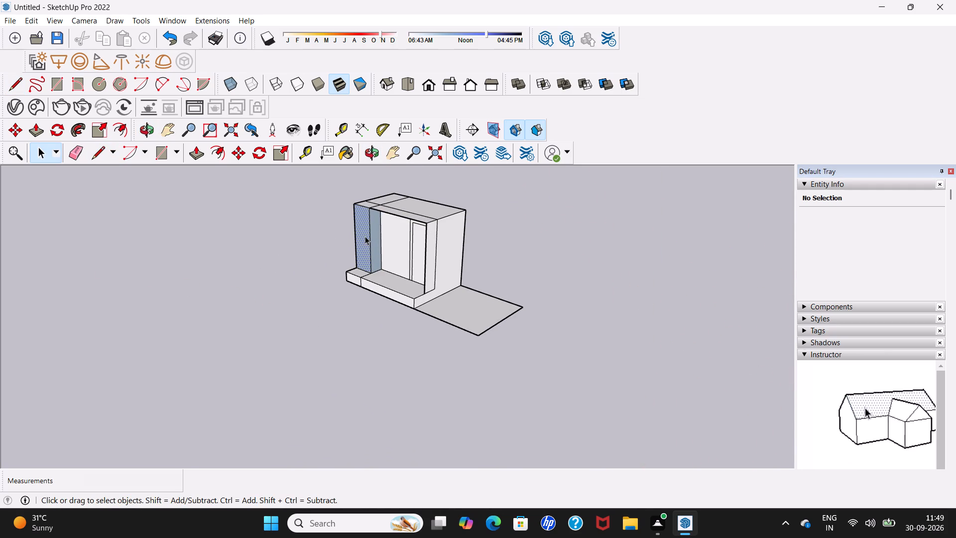
key("Delete")
left_click(376, 243)
key("Delete")
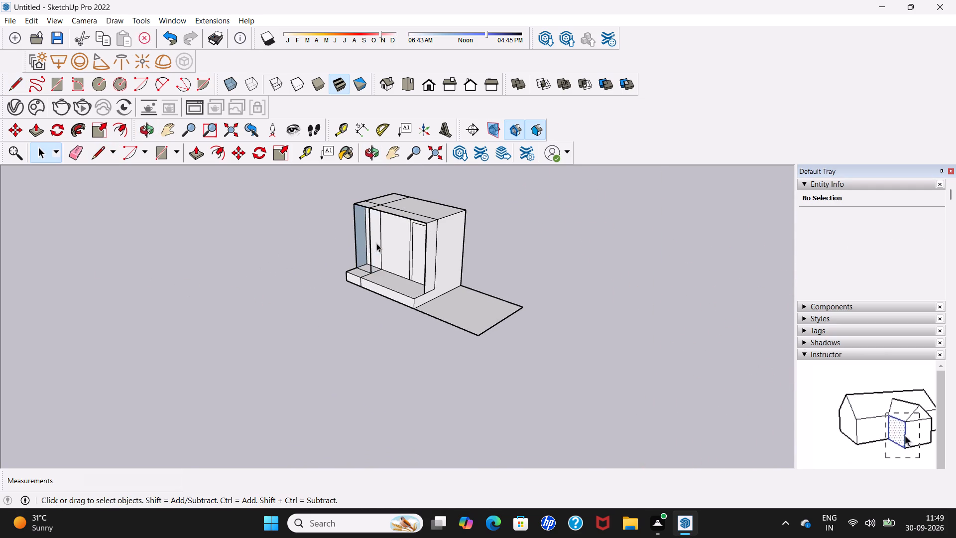
left_click(371, 252)
key("Delete")
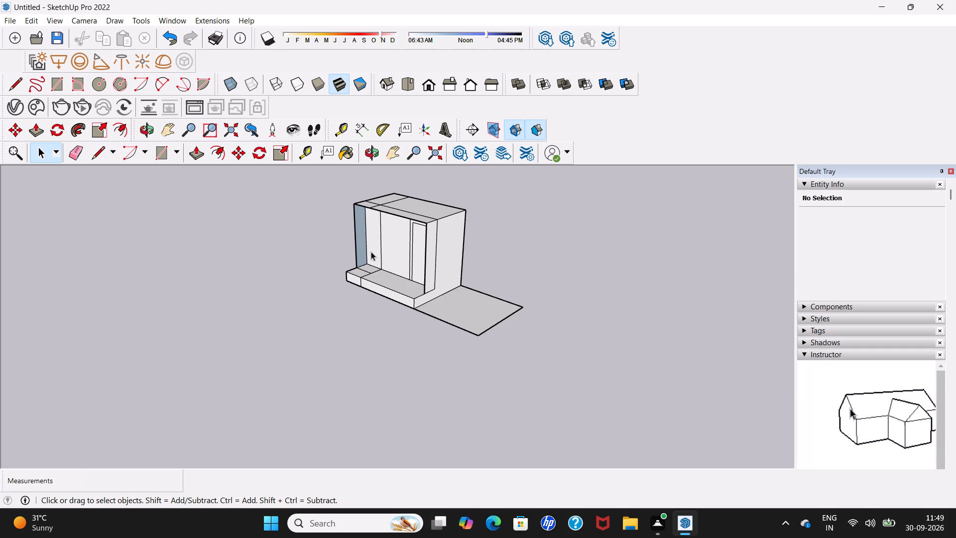
Delete the leftover dividing edges on the step's top, the recess's back wall and the step's front face.
scroll(368, 273, "up", 4)
left_click(368, 273)
key("Delete")
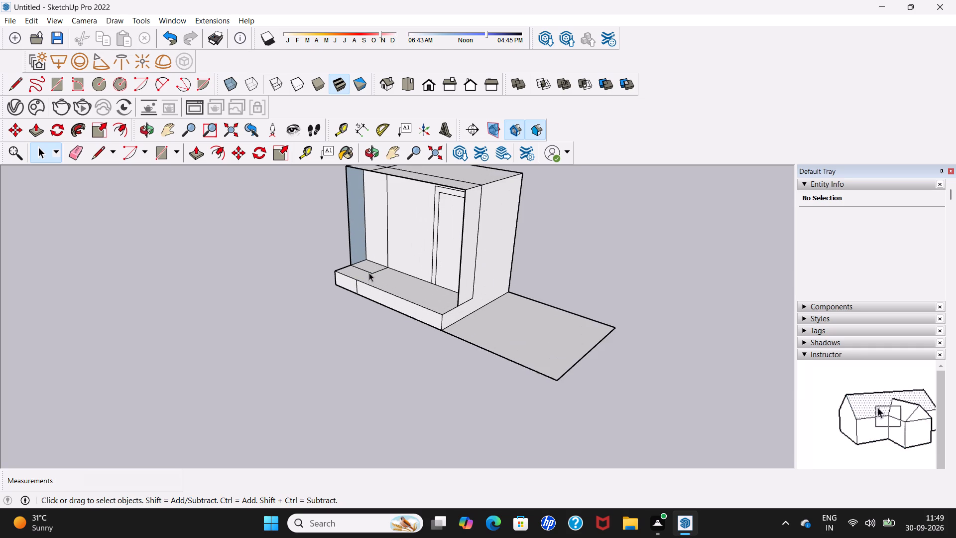
left_click(370, 270)
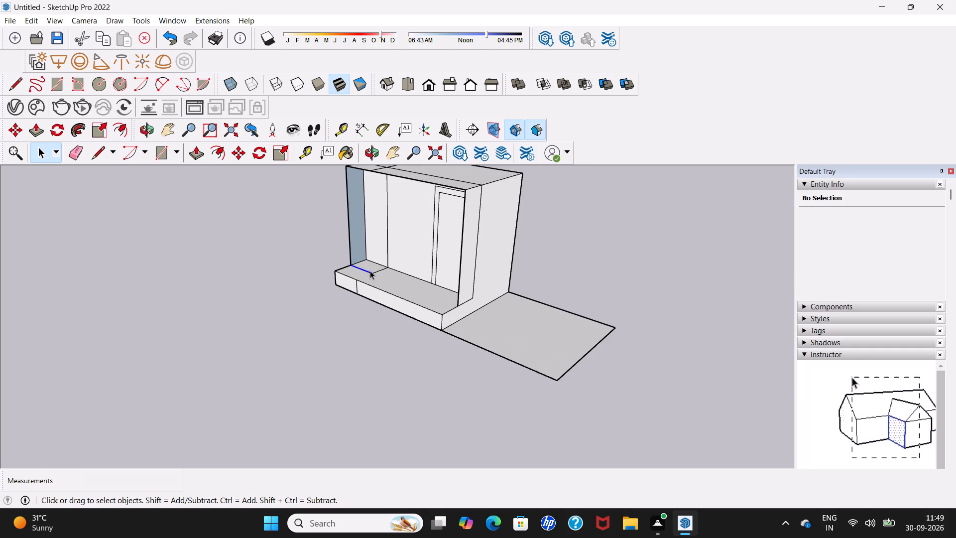
key("Delete")
left_click(377, 270)
key("Delete")
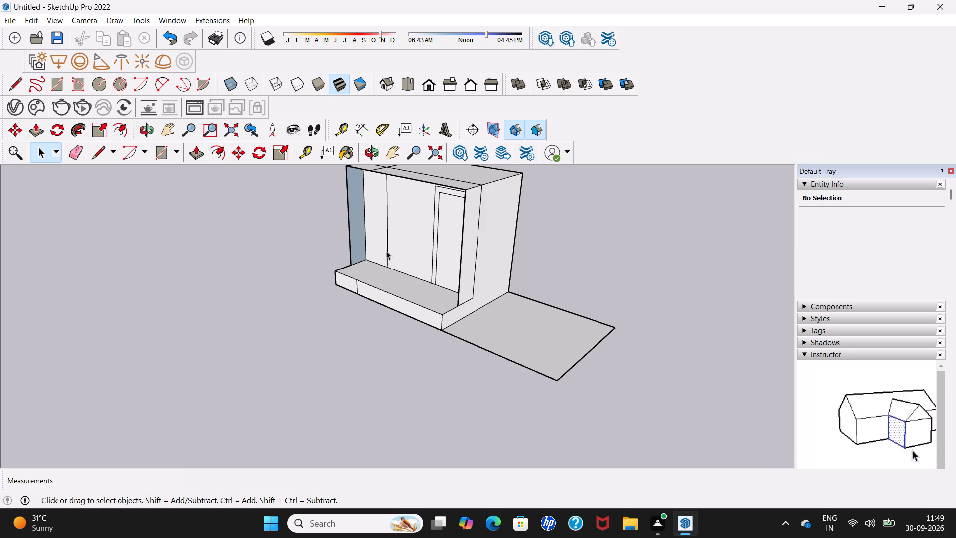
left_click(386, 249)
key("Delete")
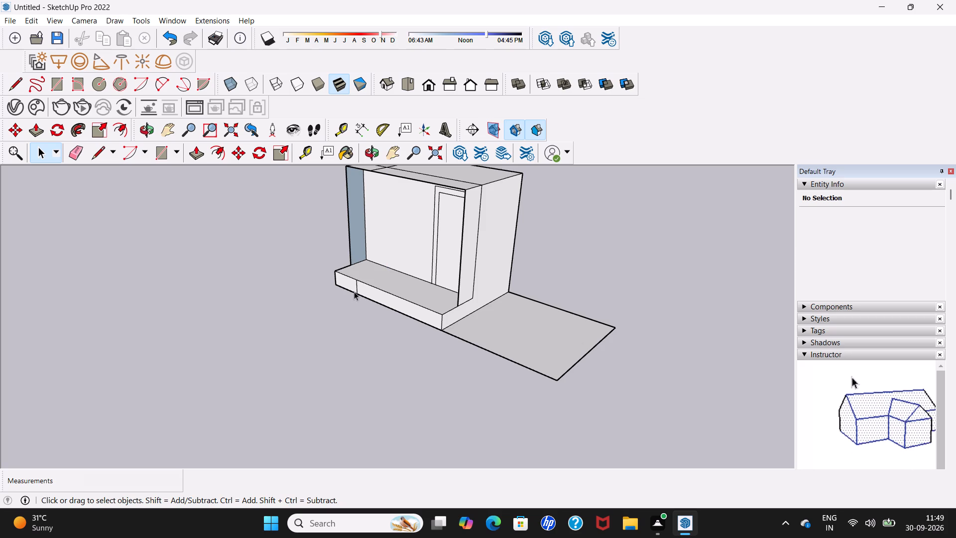
left_click(357, 284)
key("Delete")
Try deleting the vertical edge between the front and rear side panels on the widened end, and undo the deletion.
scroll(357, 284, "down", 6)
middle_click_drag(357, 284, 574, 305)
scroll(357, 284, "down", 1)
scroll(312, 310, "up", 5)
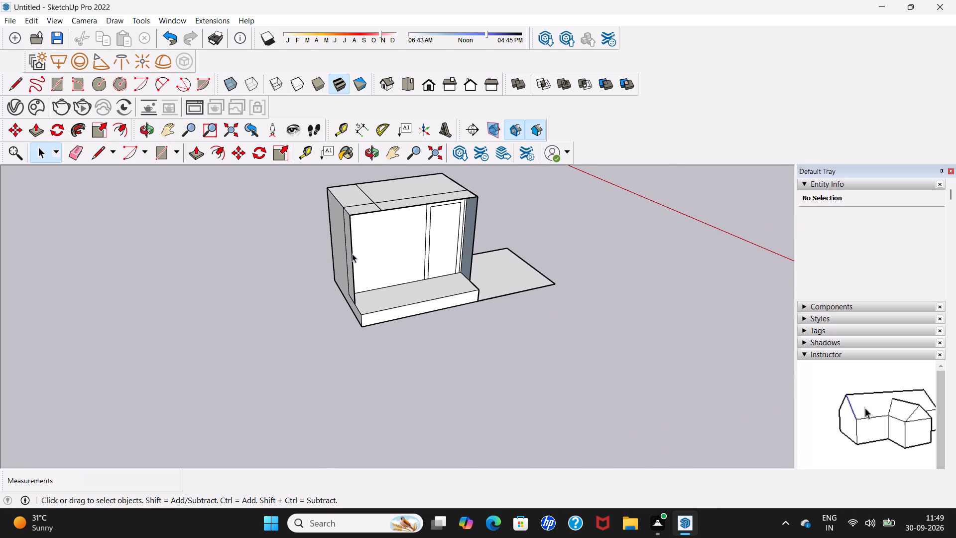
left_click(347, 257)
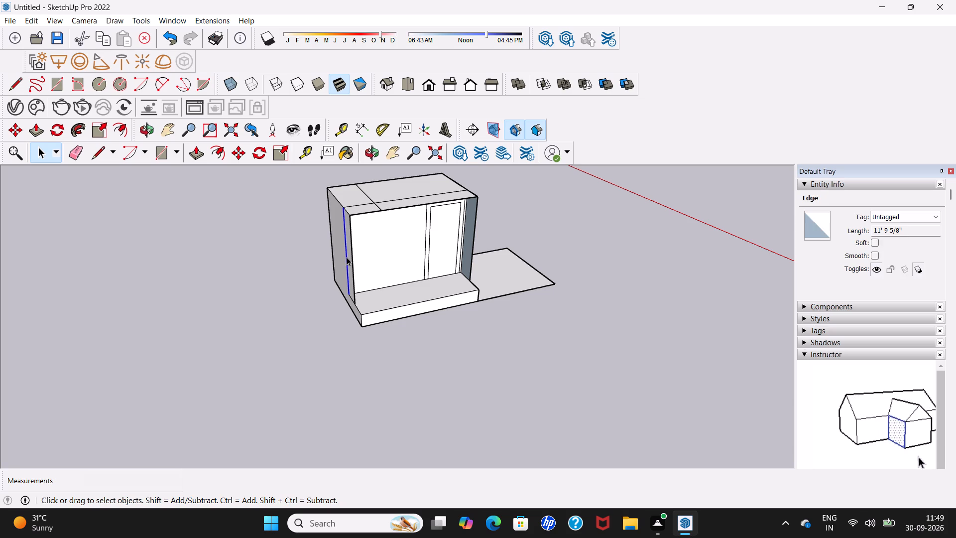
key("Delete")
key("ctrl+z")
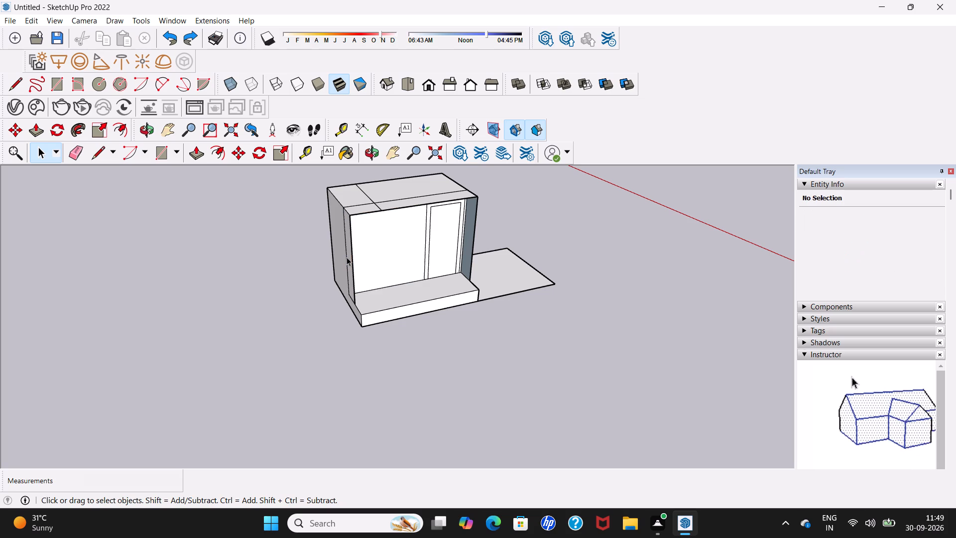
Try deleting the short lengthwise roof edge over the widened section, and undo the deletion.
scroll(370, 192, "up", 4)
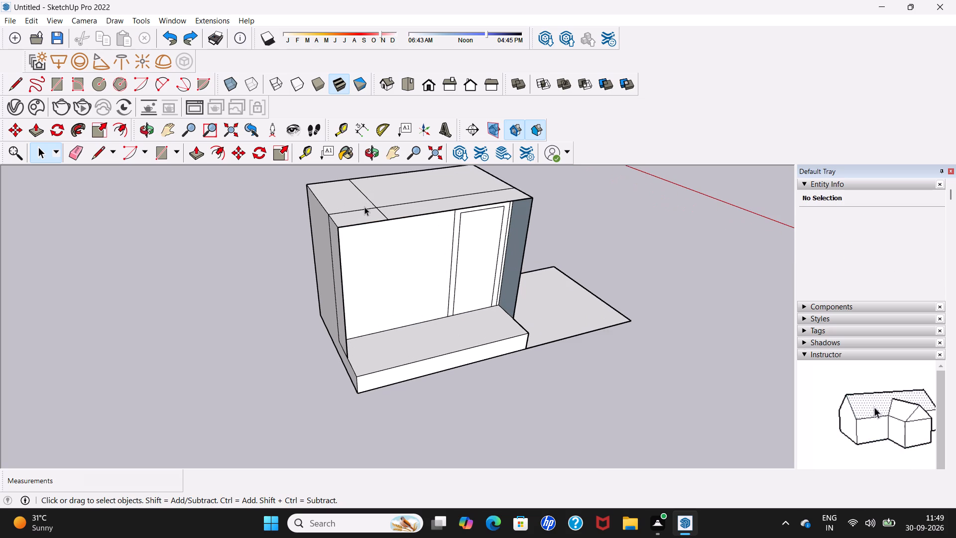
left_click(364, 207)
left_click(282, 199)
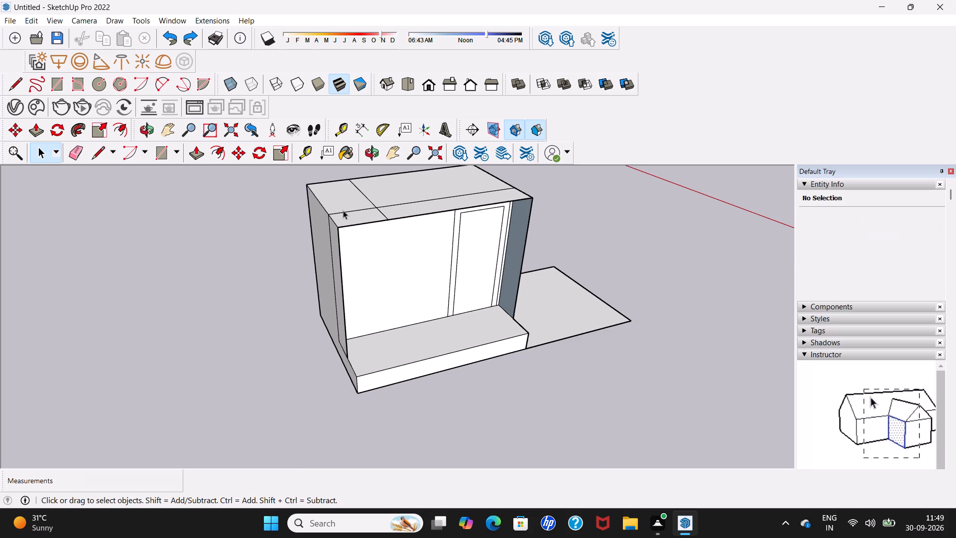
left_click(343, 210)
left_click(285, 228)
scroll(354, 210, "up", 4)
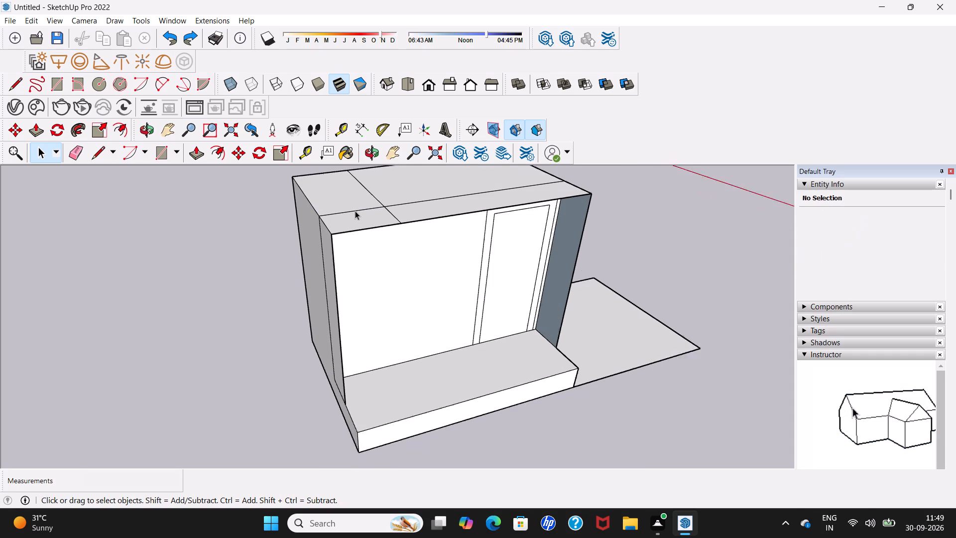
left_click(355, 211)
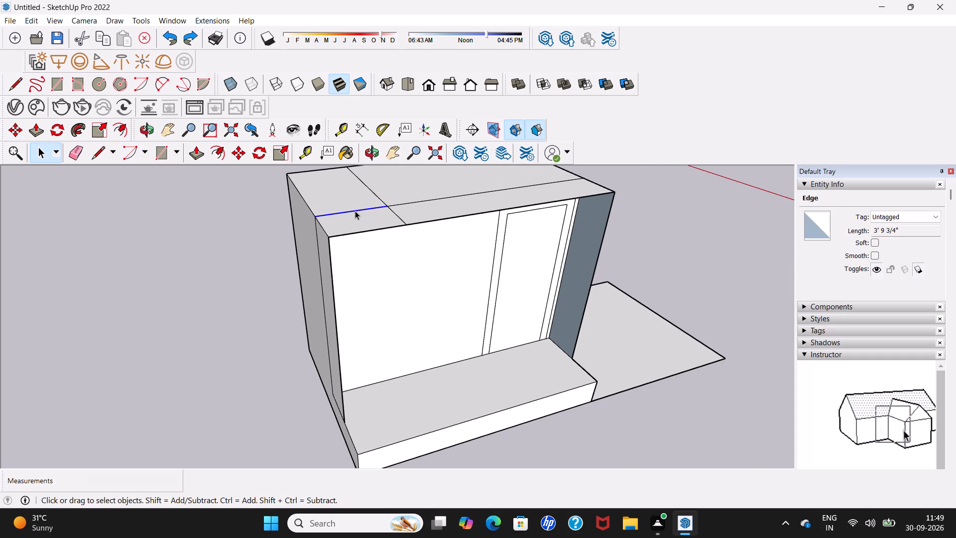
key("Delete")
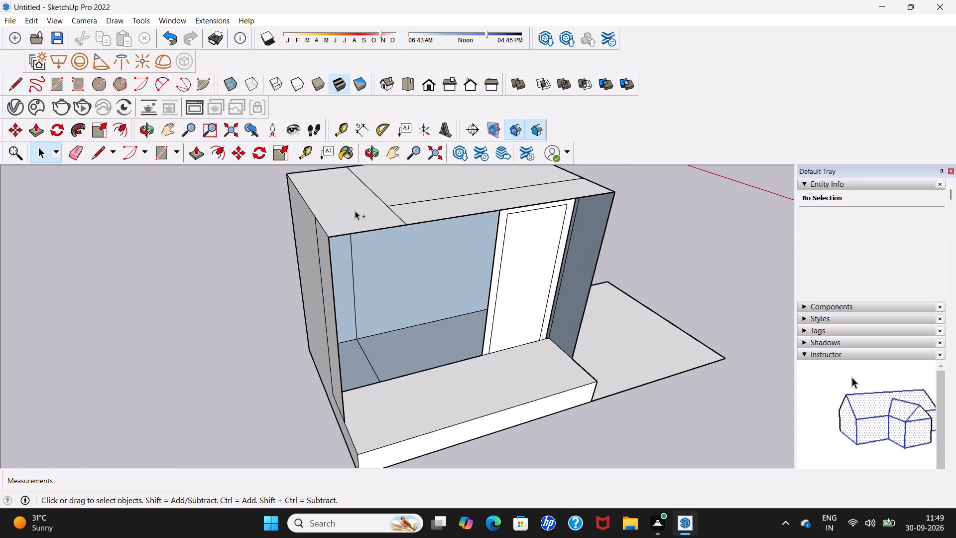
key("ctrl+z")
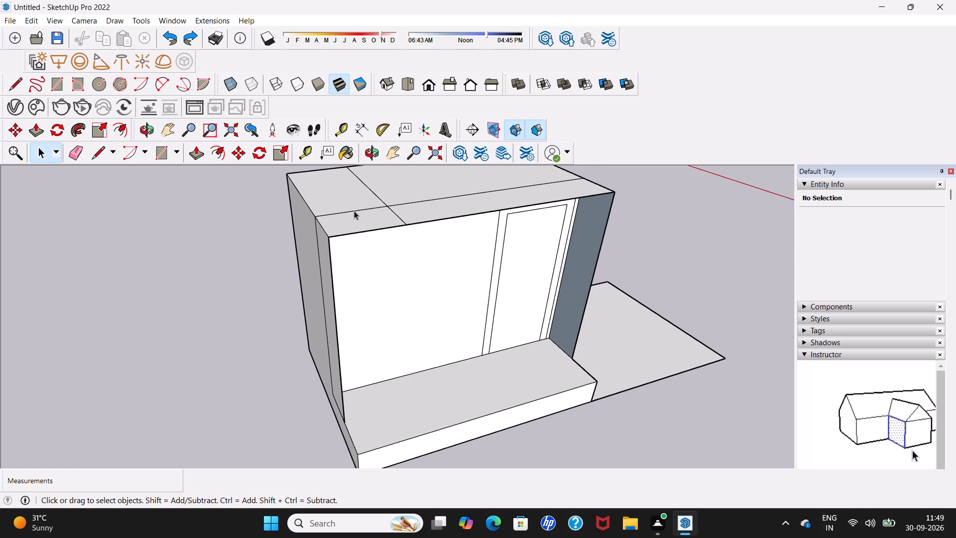
Delete the outer front vertical edge of the side panel on the widened end, removing that panel beside the open front.
scroll(354, 217, "down", 5)
middle_click_drag(354, 223, 337, 174)
scroll(433, 264, "up", 3)
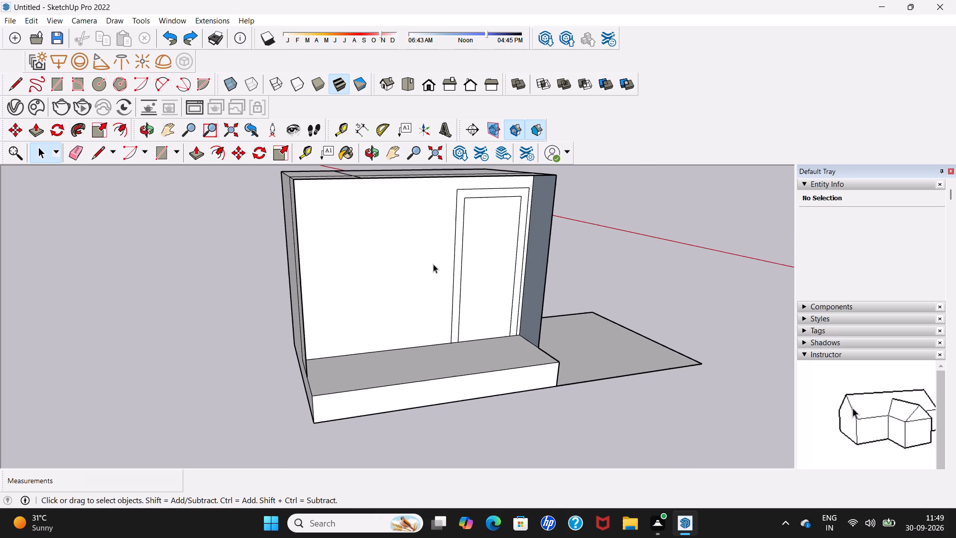
middle_click_drag(433, 264, 358, 278)
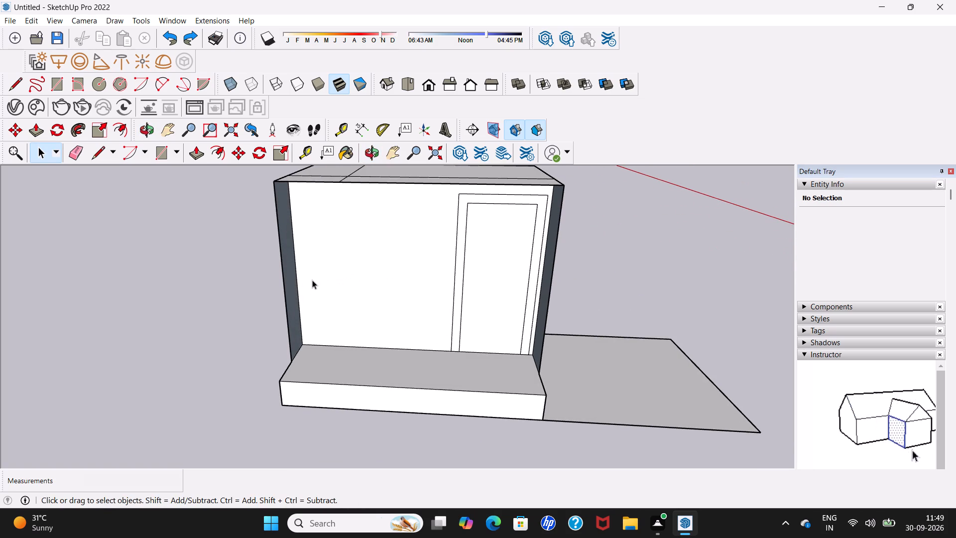
left_click(286, 290)
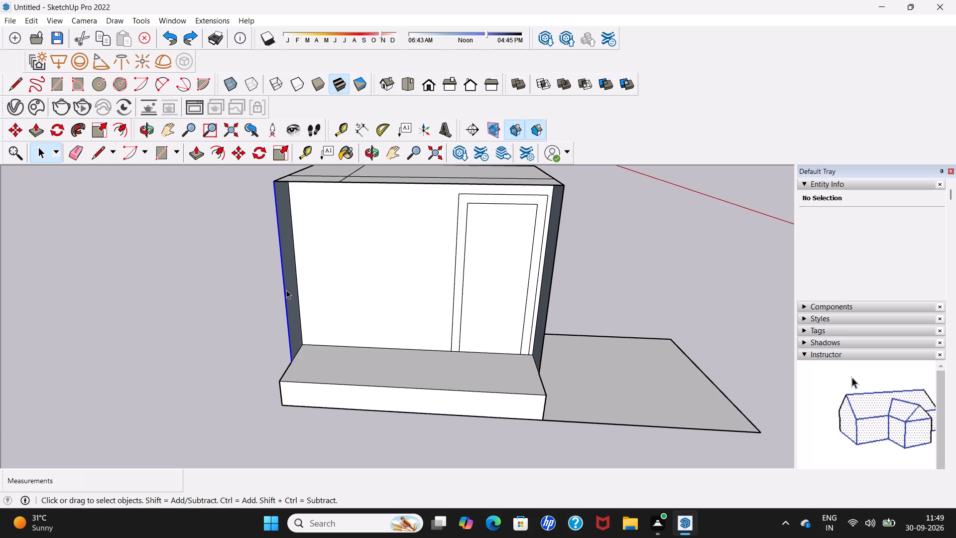
key("Delete")
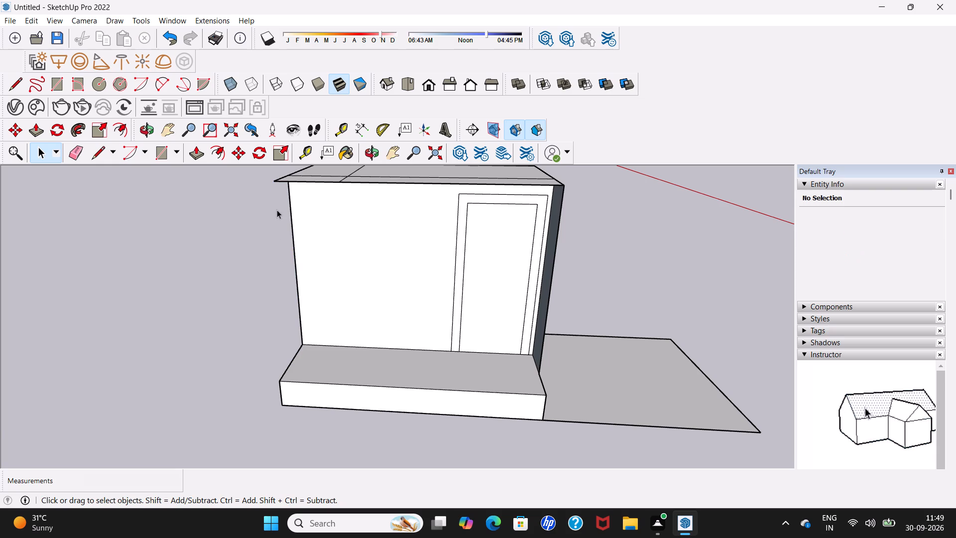
middle_click_drag(277, 210, 459, 241)
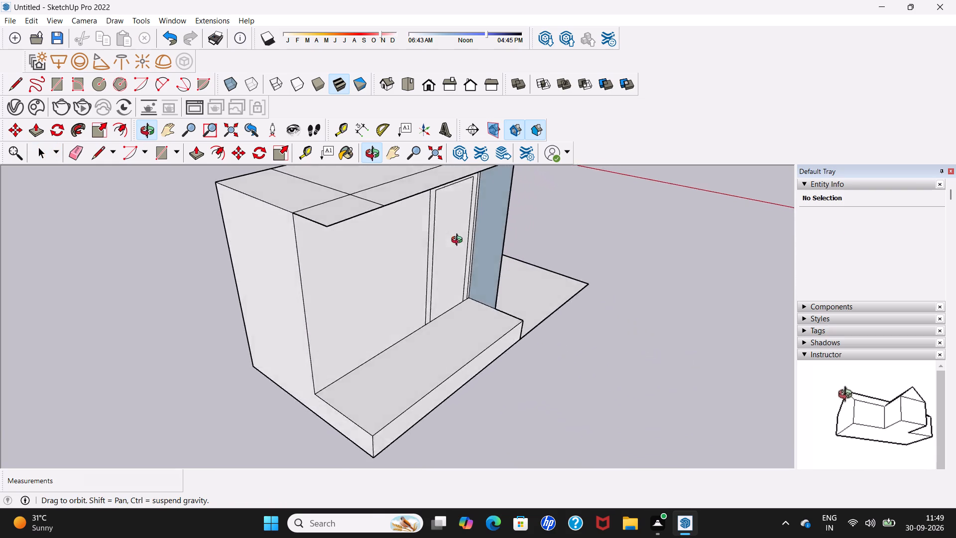
Draw a window rectangle about 4' 9" wide by 4' high on the recessed front wall, beside the door frame.
middle_click_drag(459, 241, 490, 247)
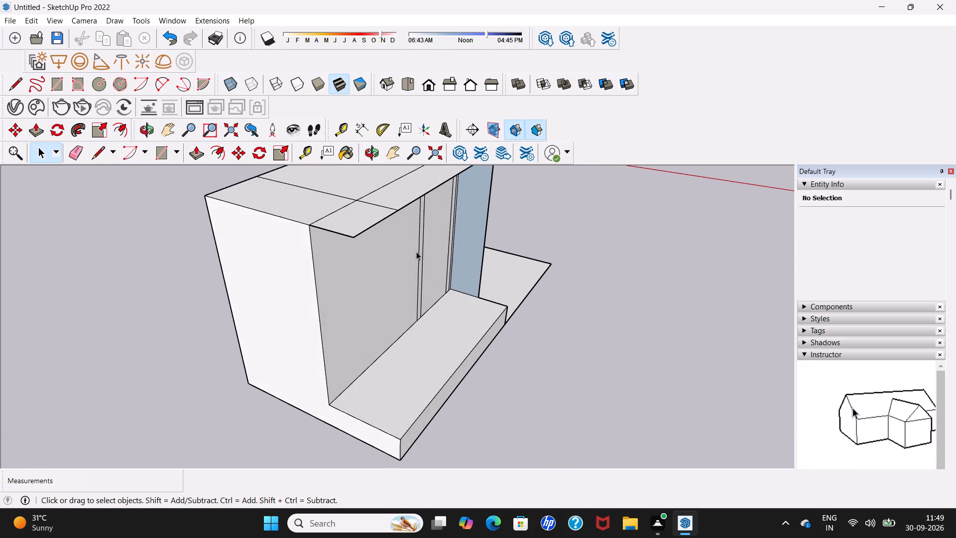
scroll(416, 252, "down", 5)
middle_click_drag(416, 252, 266, 256)
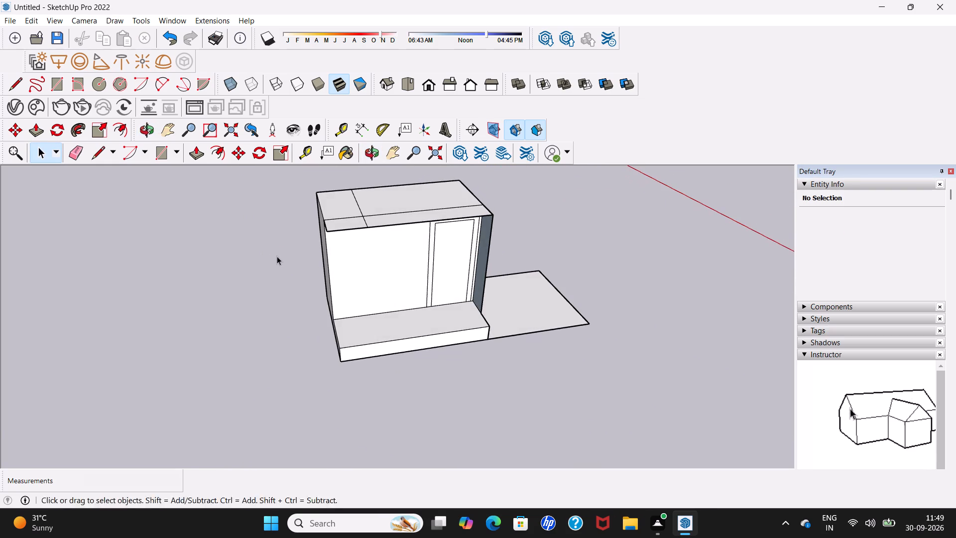
left_click(157, 153)
middle_click_drag(389, 249, 367, 251)
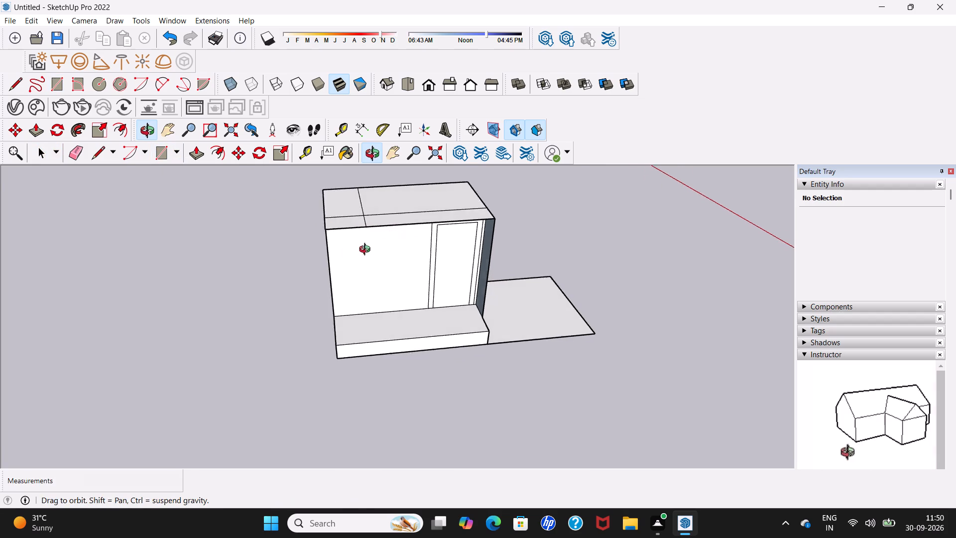
middle_click_drag(367, 251, 349, 252)
scroll(380, 271, "up", 5)
middle_click_drag(380, 266, 380, 280, "shift")
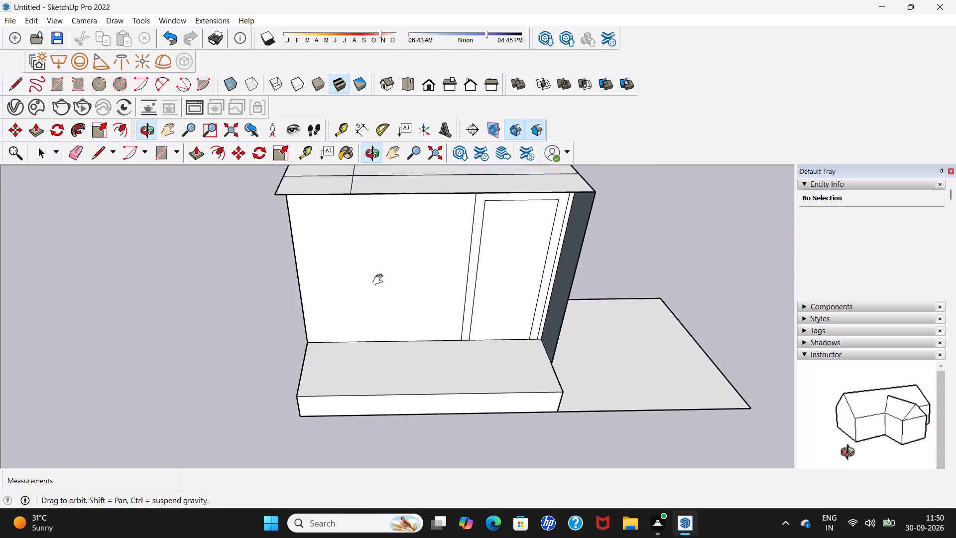
middle_click_drag(380, 280, 369, 224, "shift")
scroll(377, 271, "up", 3)
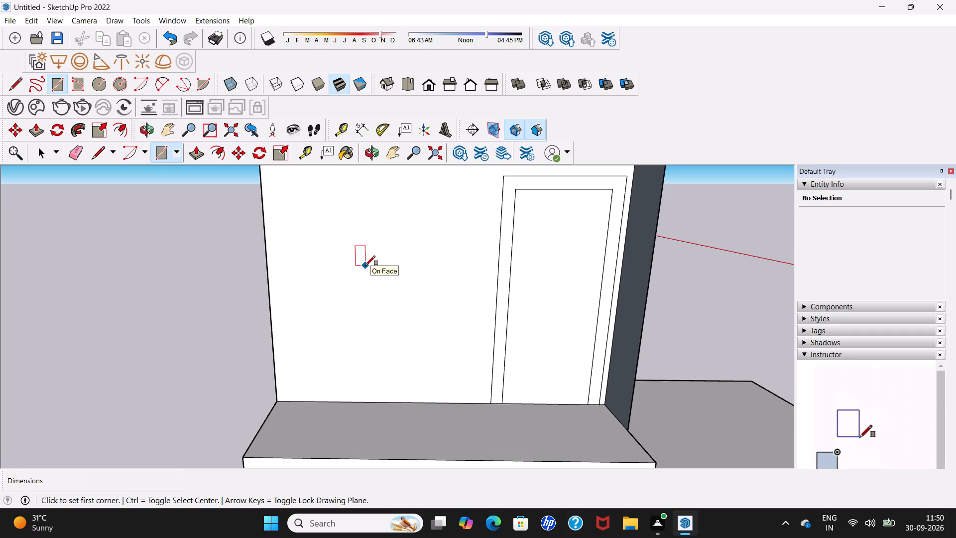
left_click(372, 266)
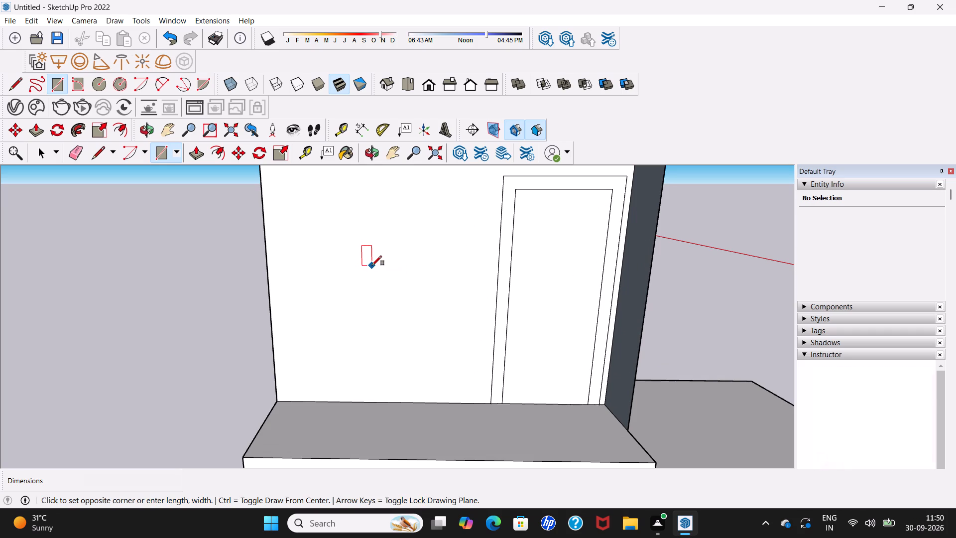
left_click(479, 175)
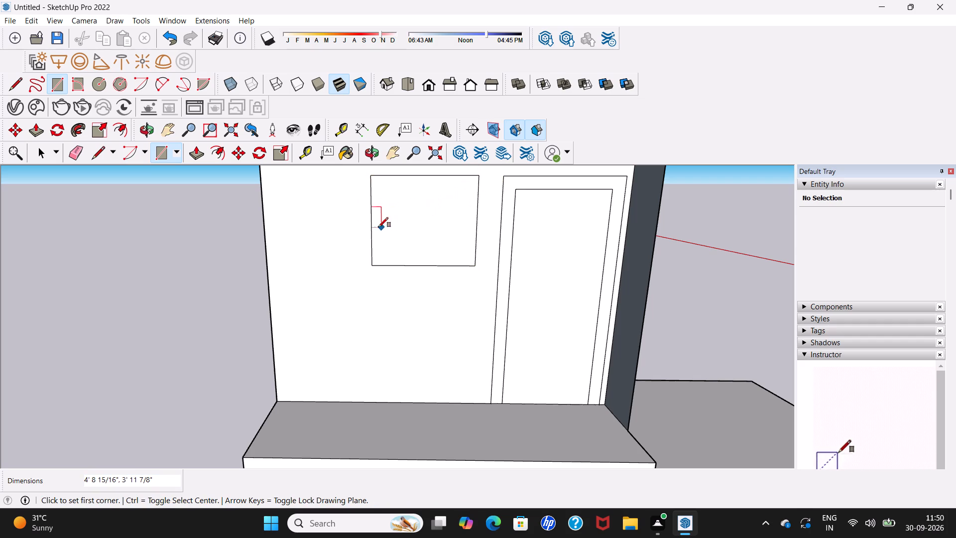
Offset the window rectangle outward by about 5" to form its surrounding frame.
left_click(121, 126)
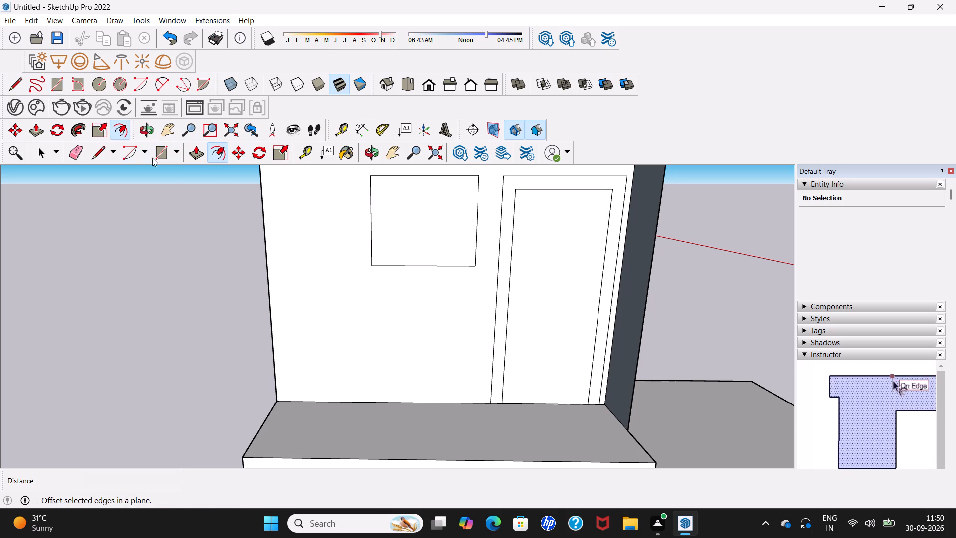
left_click(429, 223)
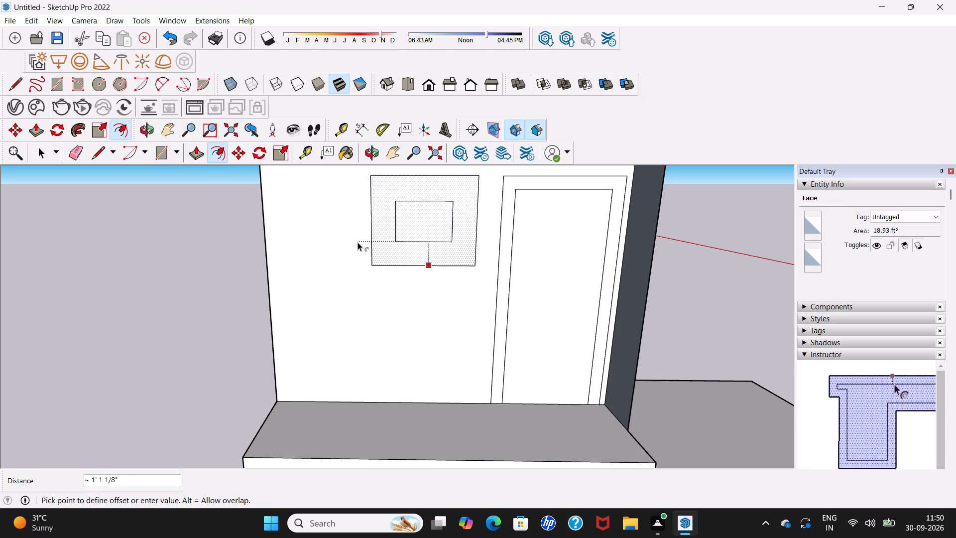
left_click(360, 274)
scroll(360, 274, "down", 6)
middle_click_drag(360, 274, 360, 257)
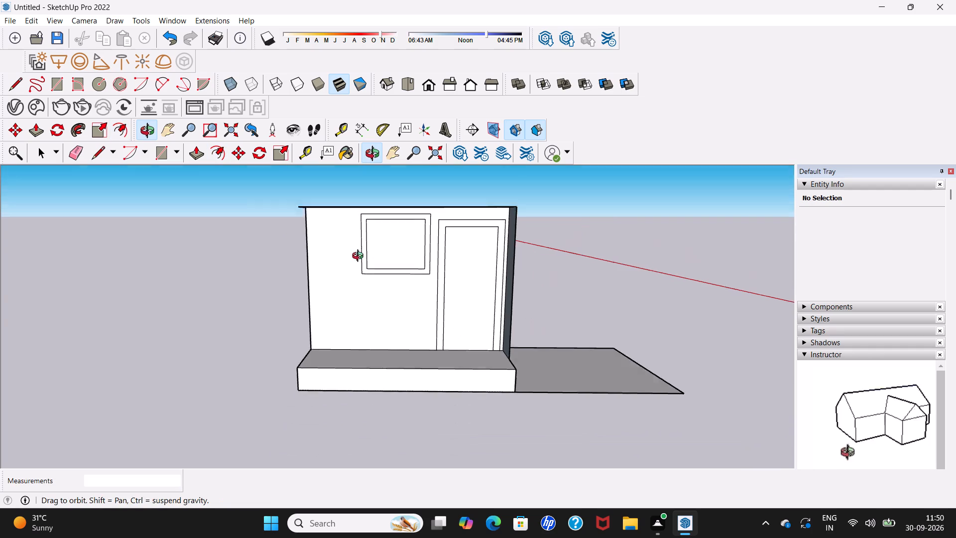
middle_click_drag(360, 257, 355, 265)
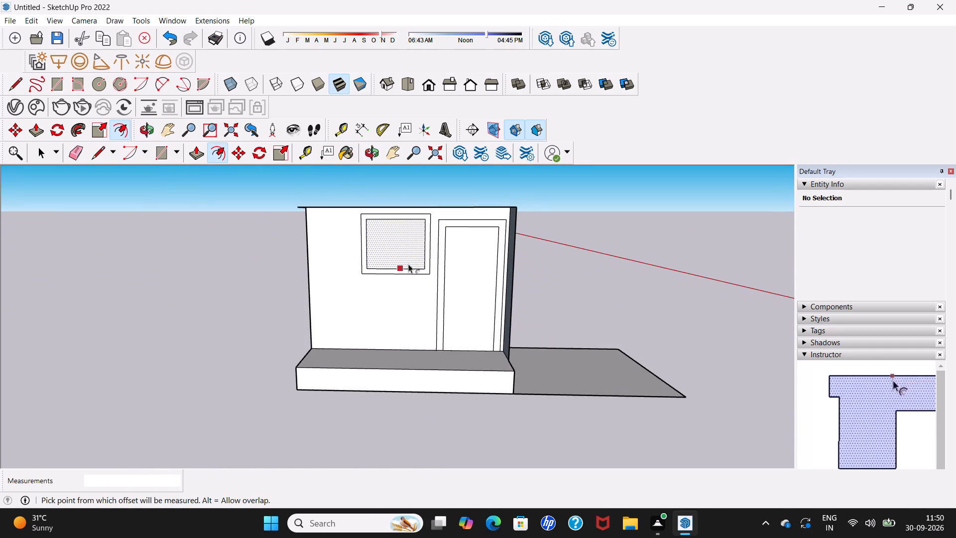
Draw two closely spaced vertical lines about 4' long across the middle of the window's inner rectangle, outlining a vertical bar.
scroll(410, 264, "up", 6)
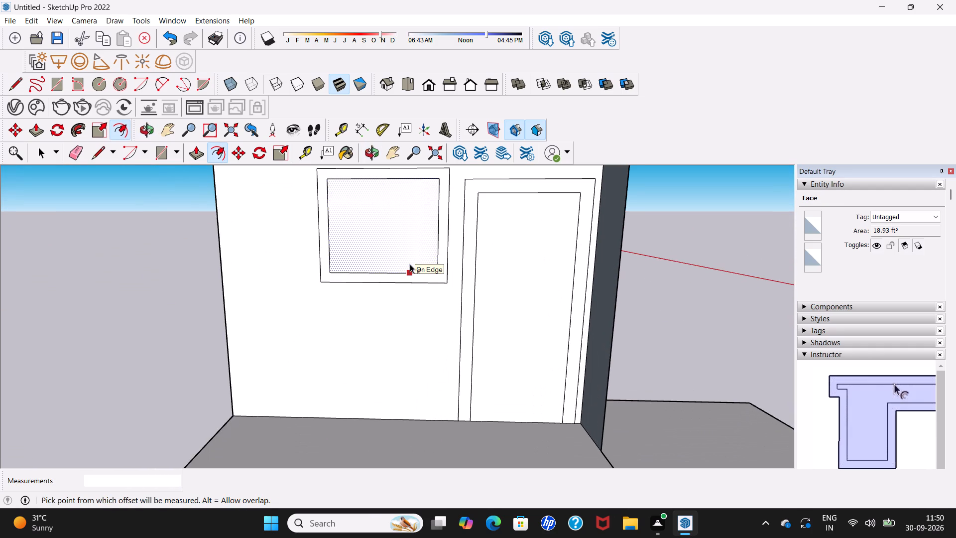
key("space")
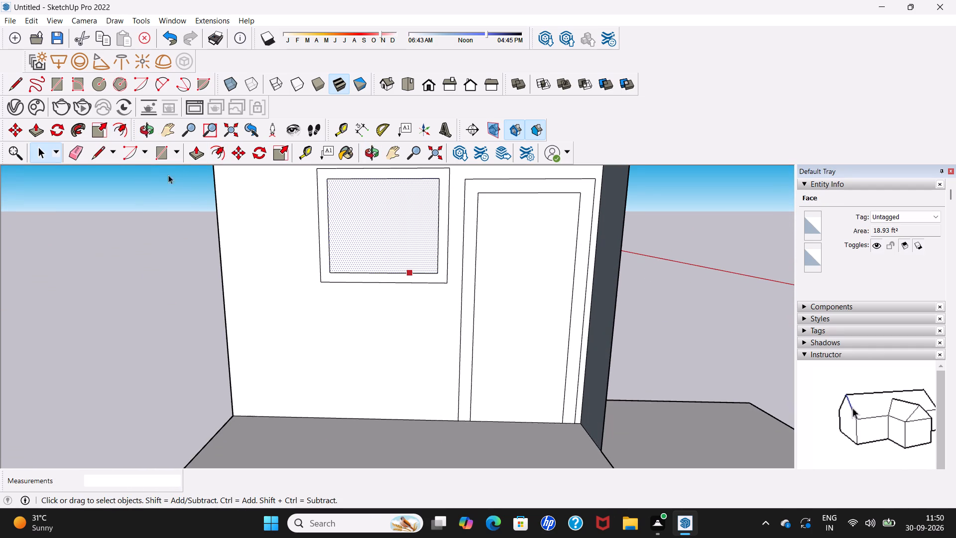
left_click(94, 153)
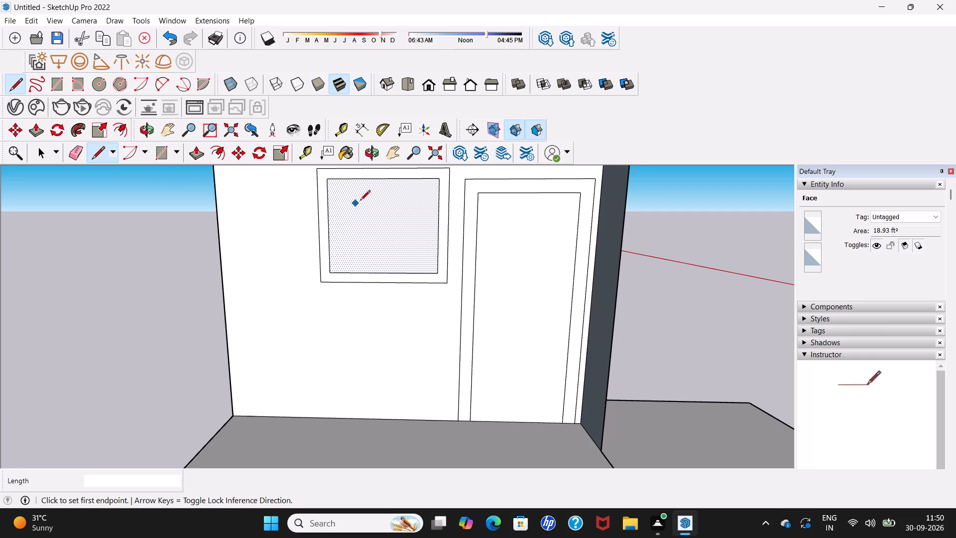
scroll(368, 196, "up", 3)
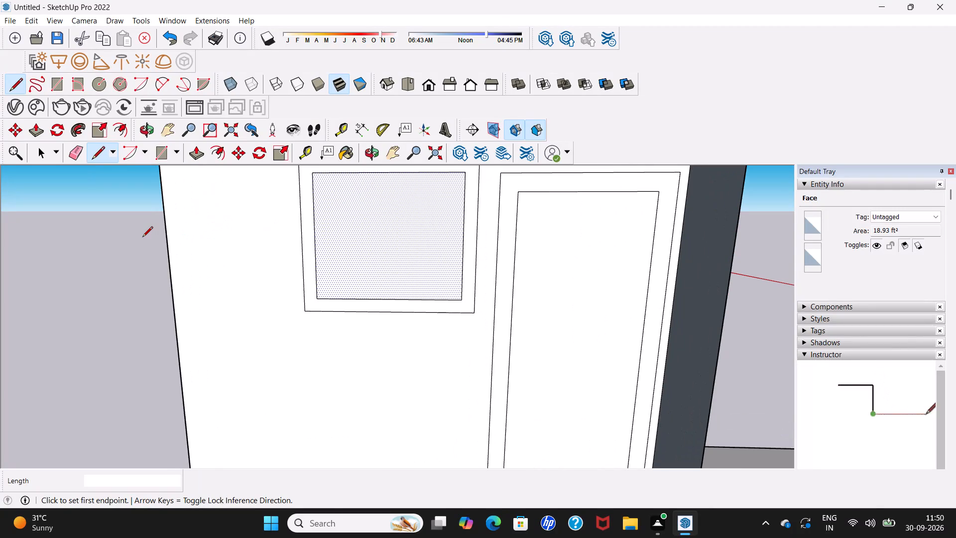
key("space")
left_click(142, 238)
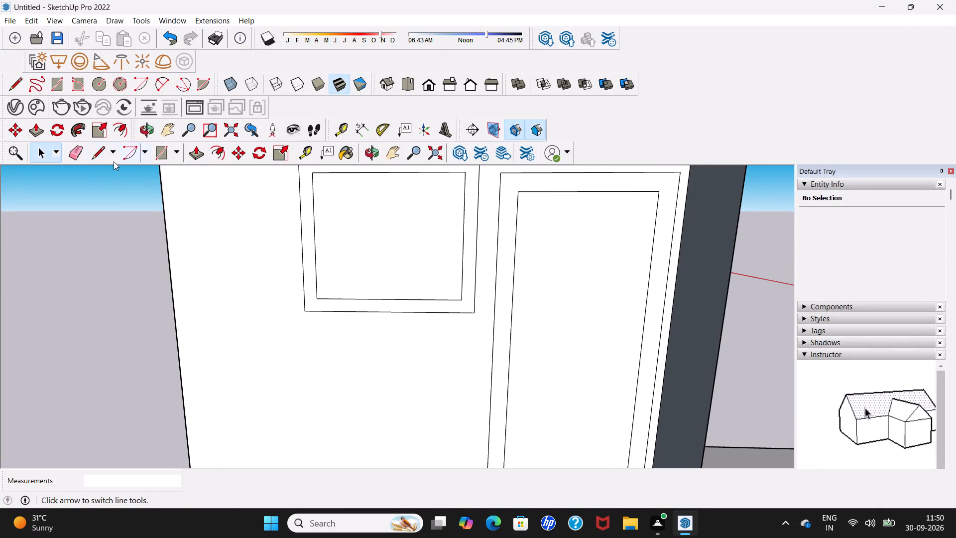
left_click(100, 157)
scroll(348, 225, "down", 3)
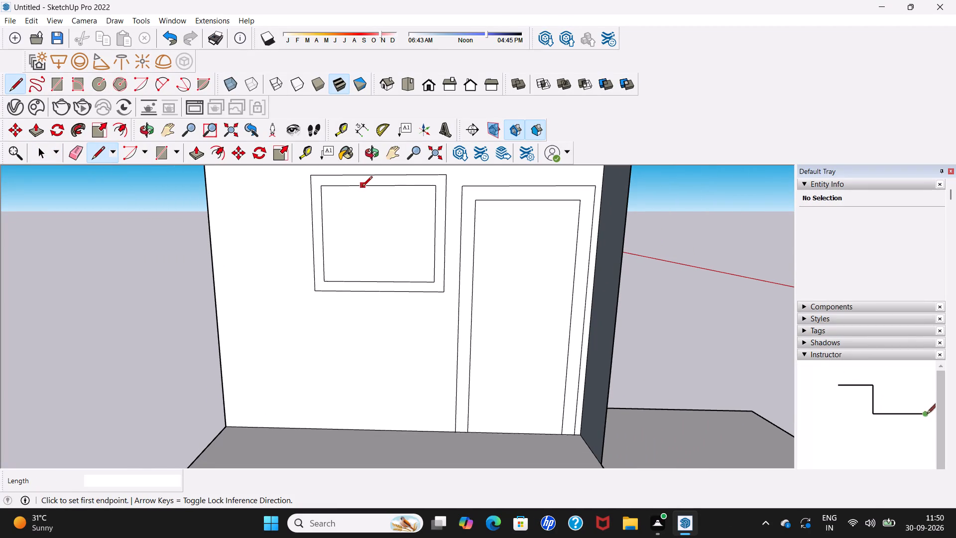
scroll(372, 187, "up", 4)
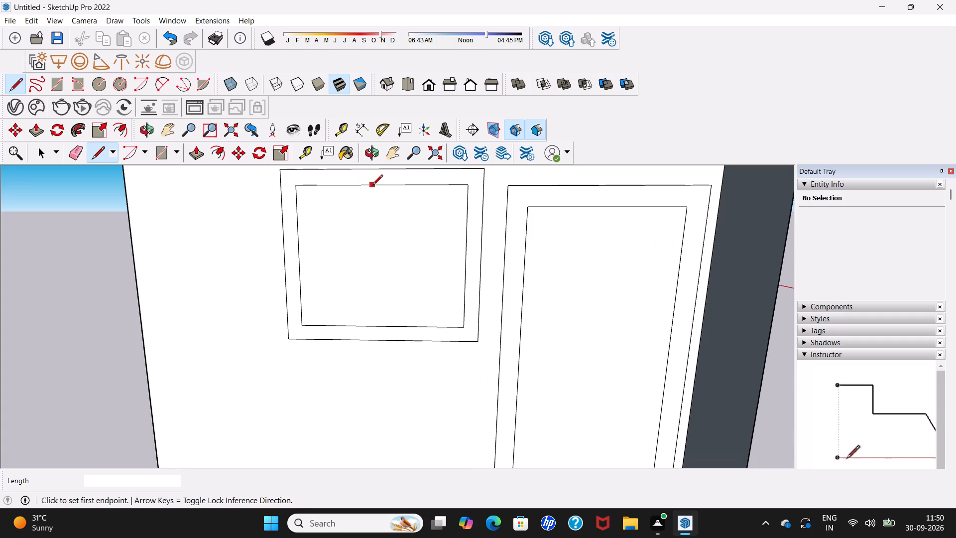
left_click(372, 185)
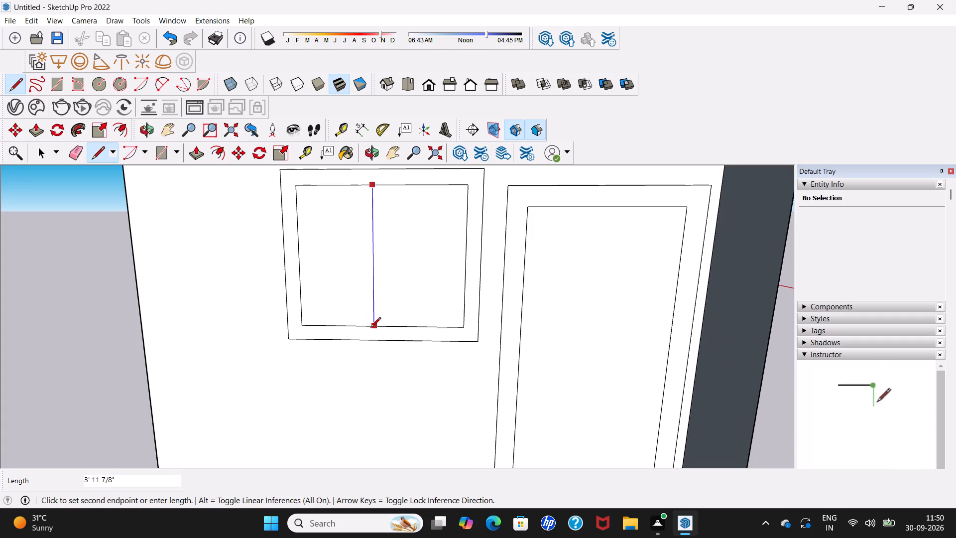
left_click(370, 328)
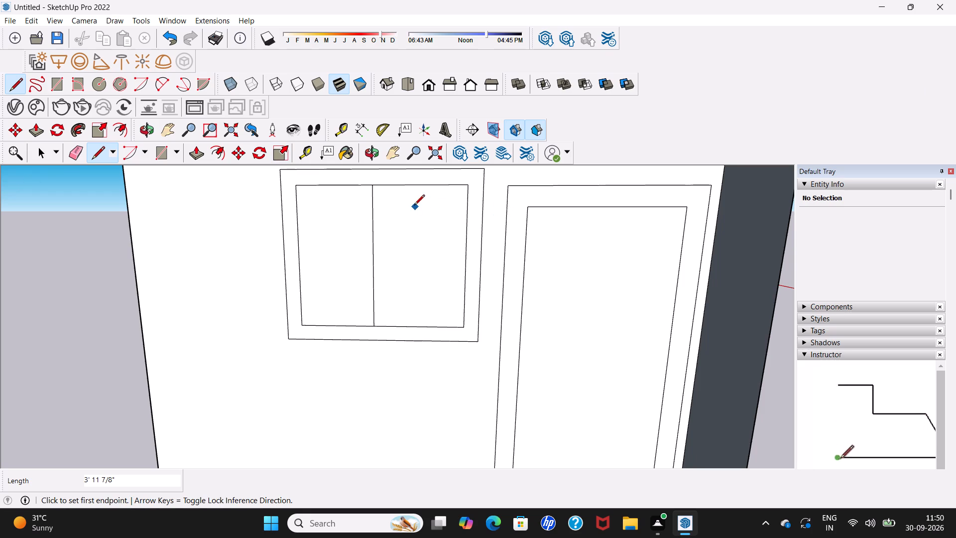
left_click(386, 187)
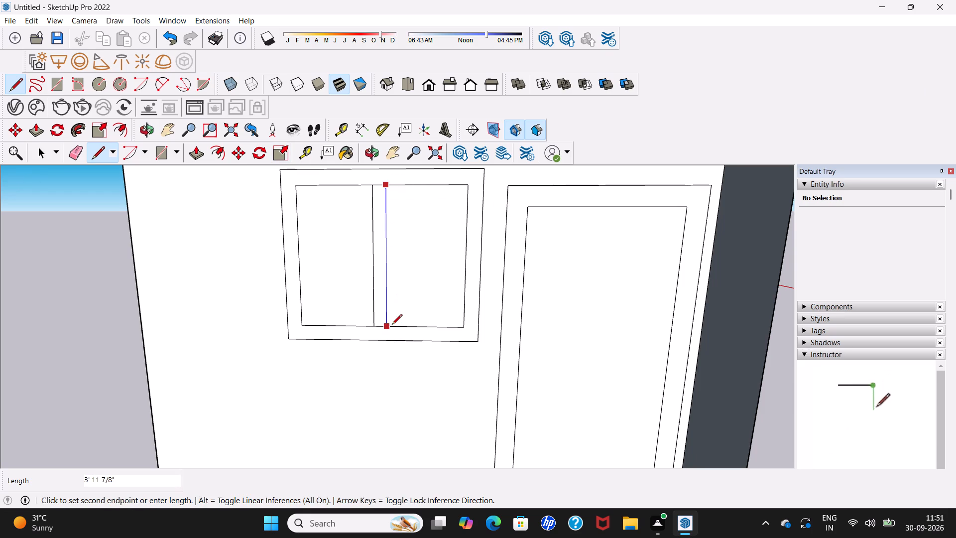
left_click(392, 325)
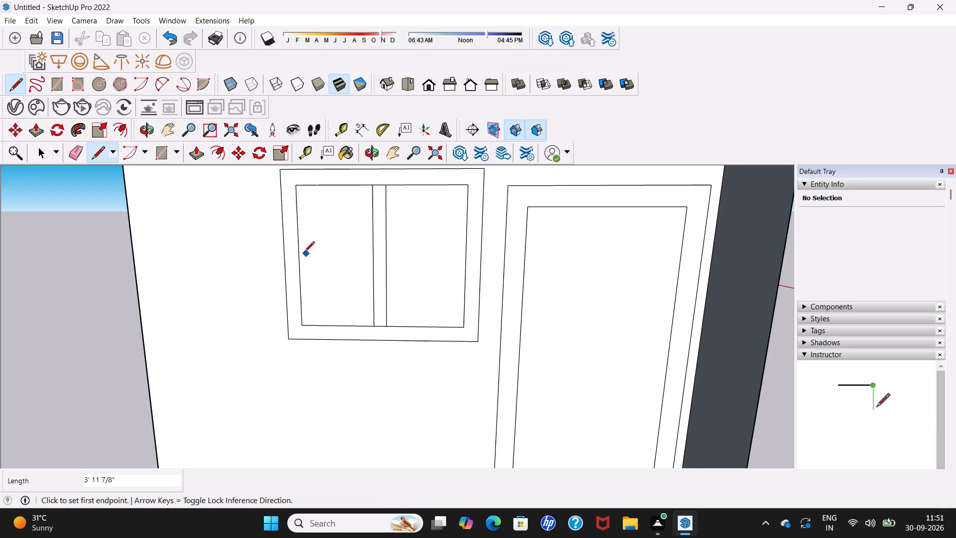
Draw two closely spaced horizontal lines about 4' 9" long across the window's inner rectangle near mid-height, outlining a crossbar.
scroll(301, 253, "up", 5)
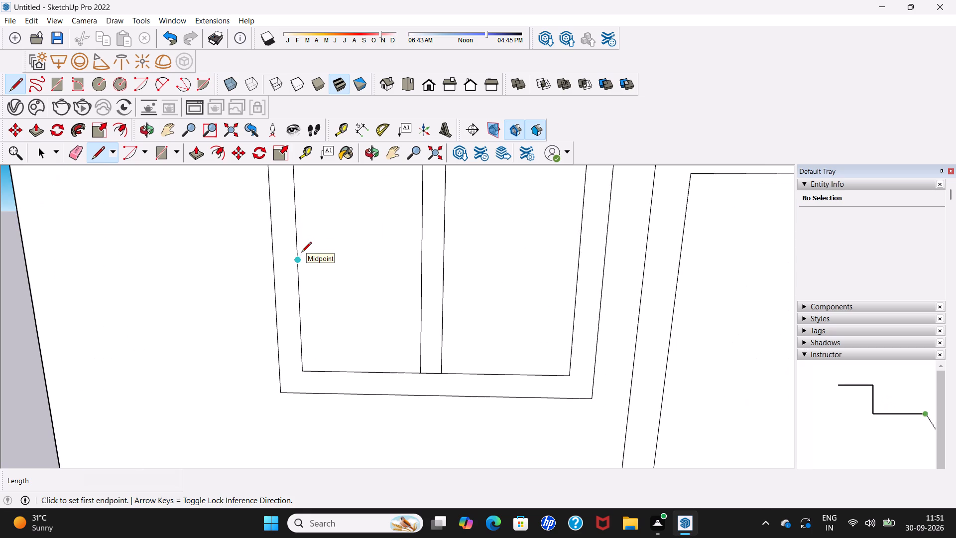
left_click(301, 253)
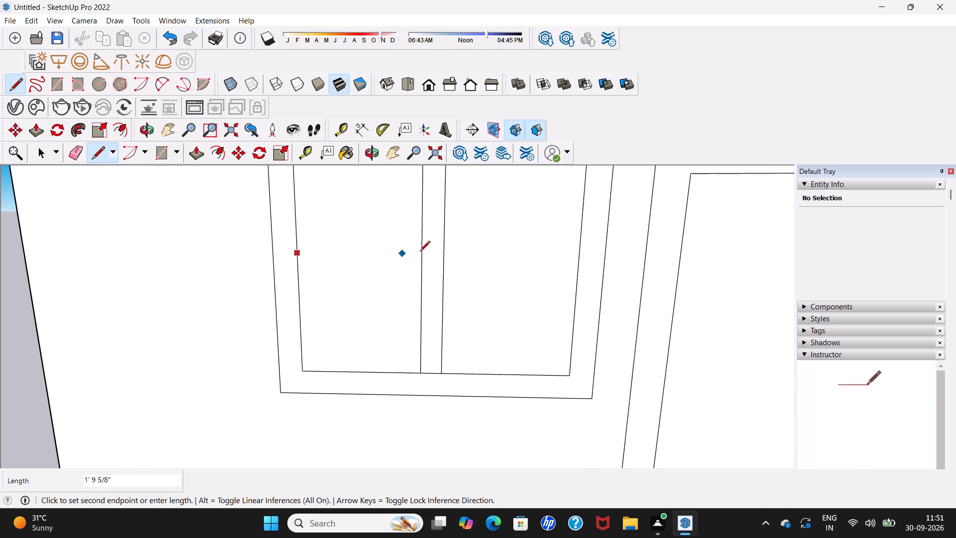
left_click(577, 253)
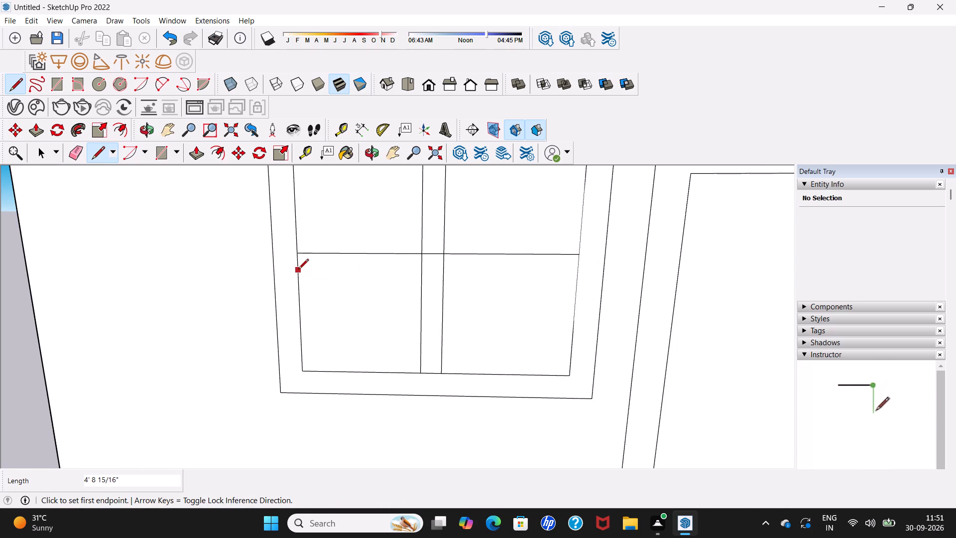
left_click(298, 270)
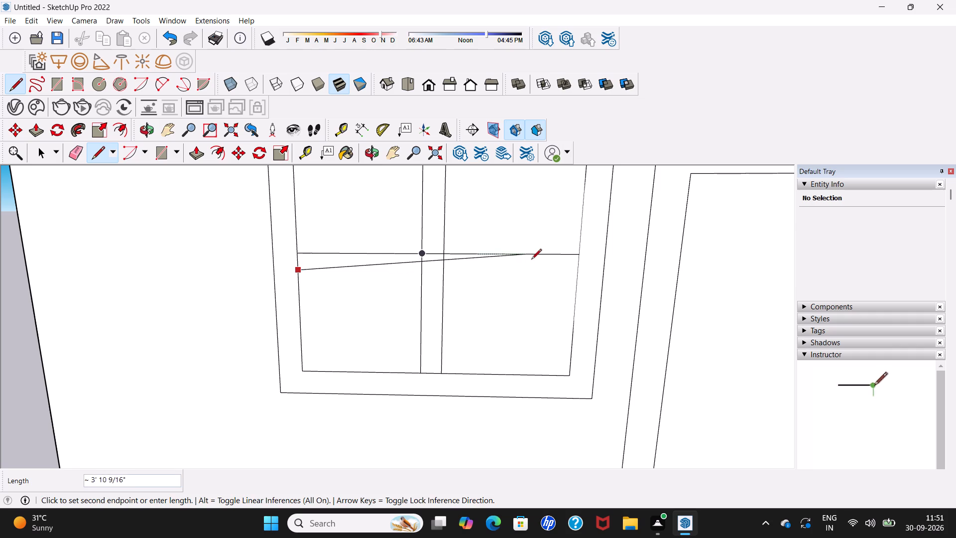
left_click(579, 270)
Erase the short segments where the window bars cross each other and meet the frame, leaving four separate pane outlines.
scroll(579, 270, "down", 11)
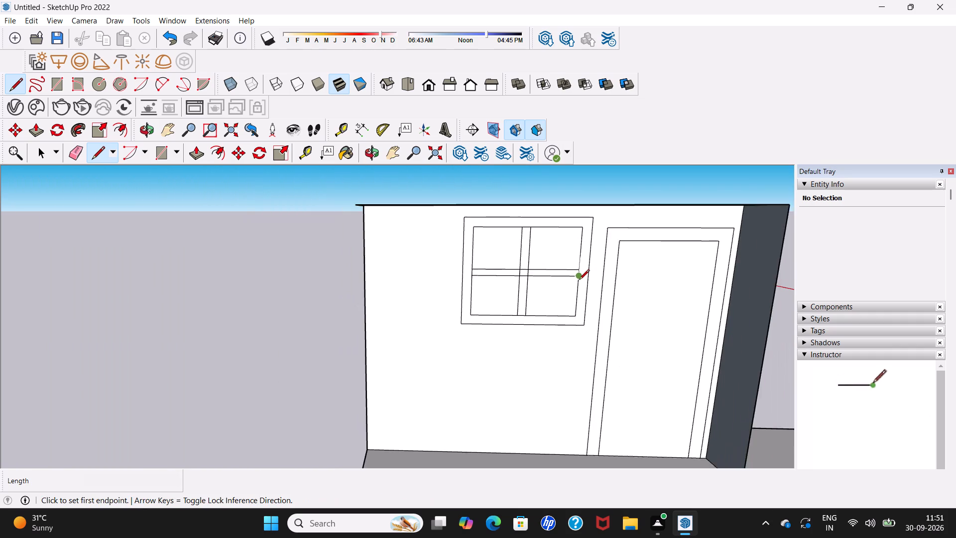
scroll(579, 280, "down", 4)
key("space")
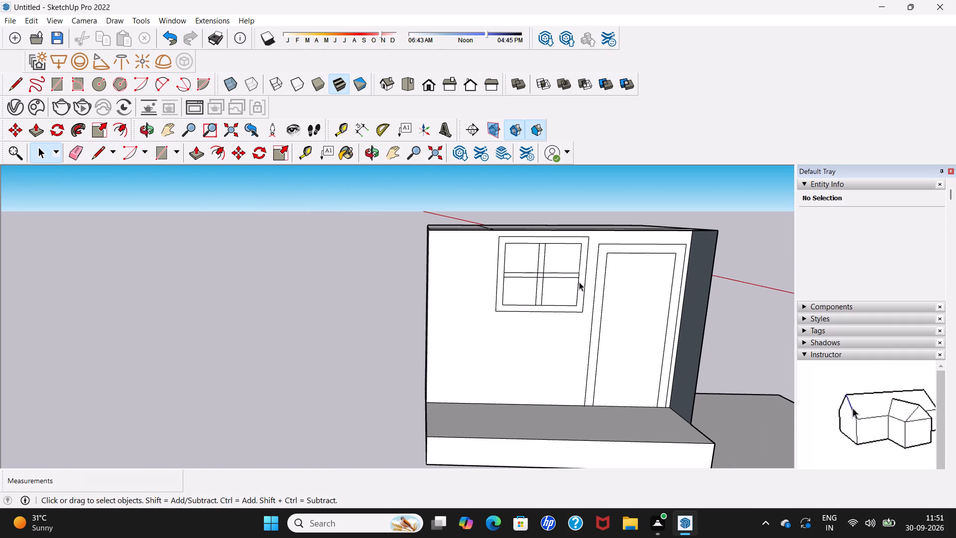
middle_click_drag(579, 282, 431, 306)
scroll(399, 308, "up", 6)
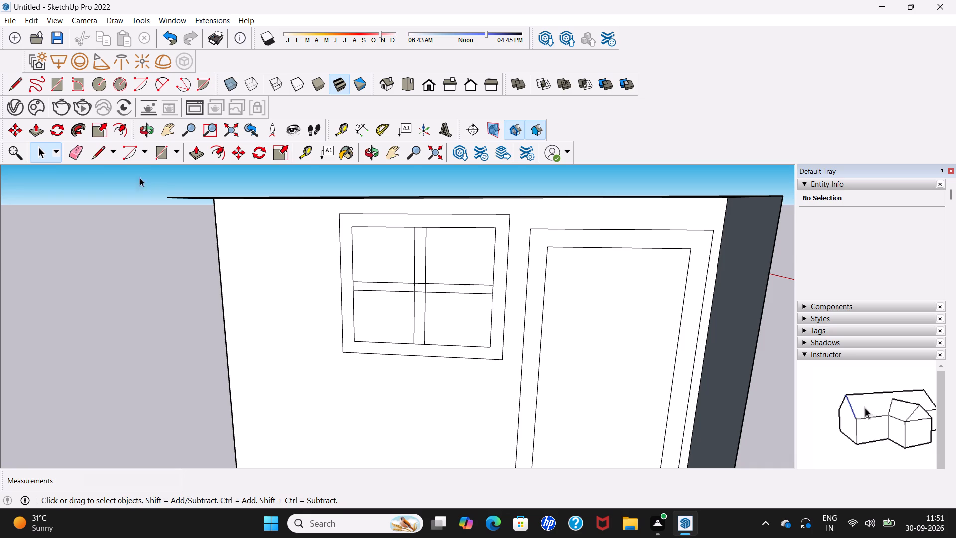
left_click(82, 155)
scroll(351, 281, "up", 5)
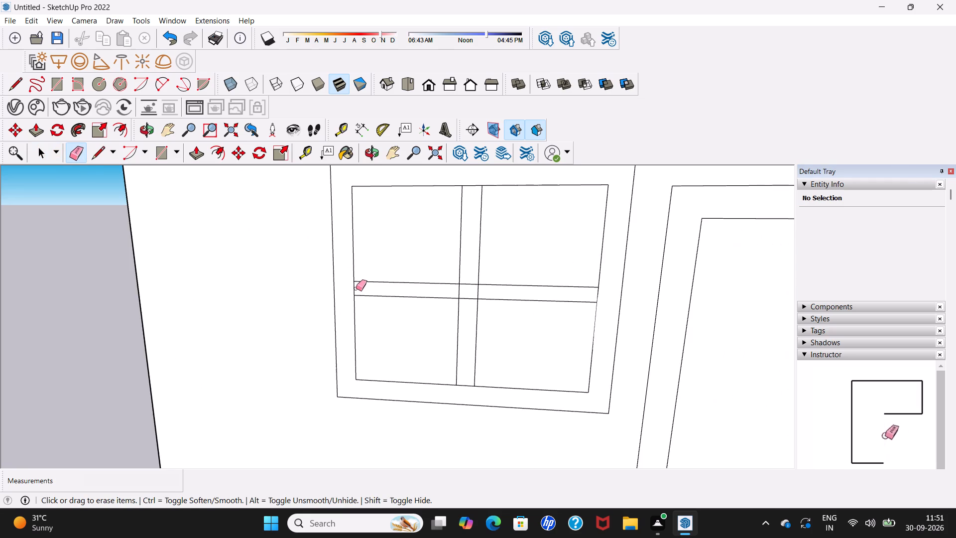
left_click(354, 290)
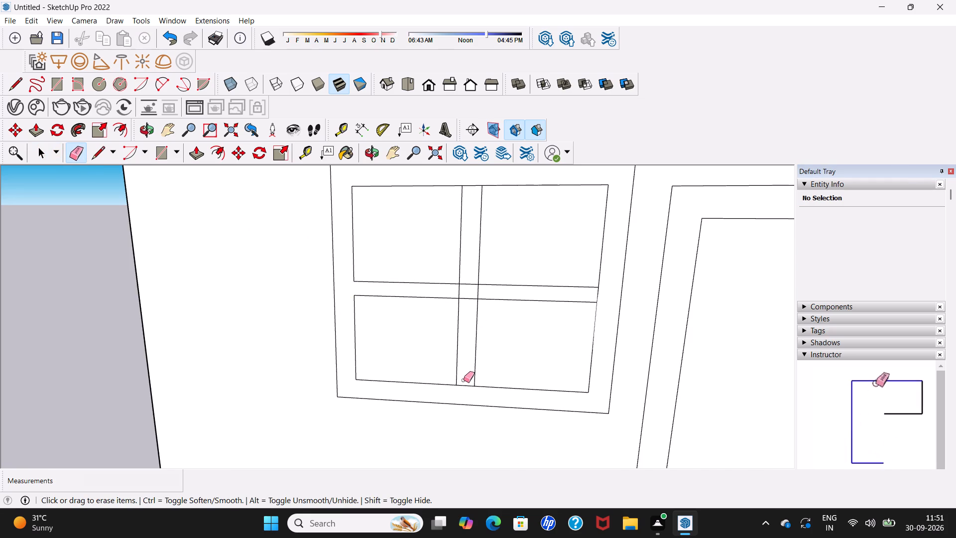
left_click(464, 386)
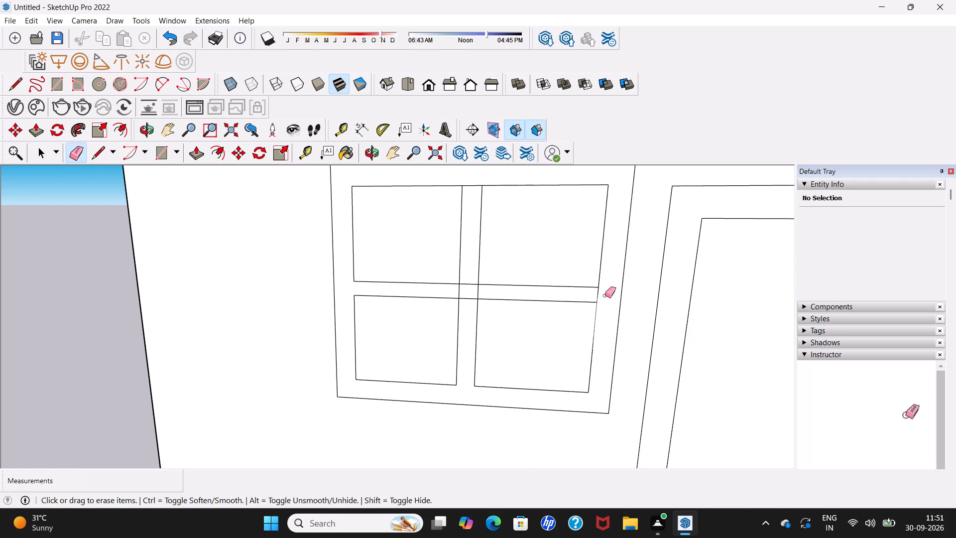
left_click(597, 295)
left_click_drag(470, 281, 470, 307)
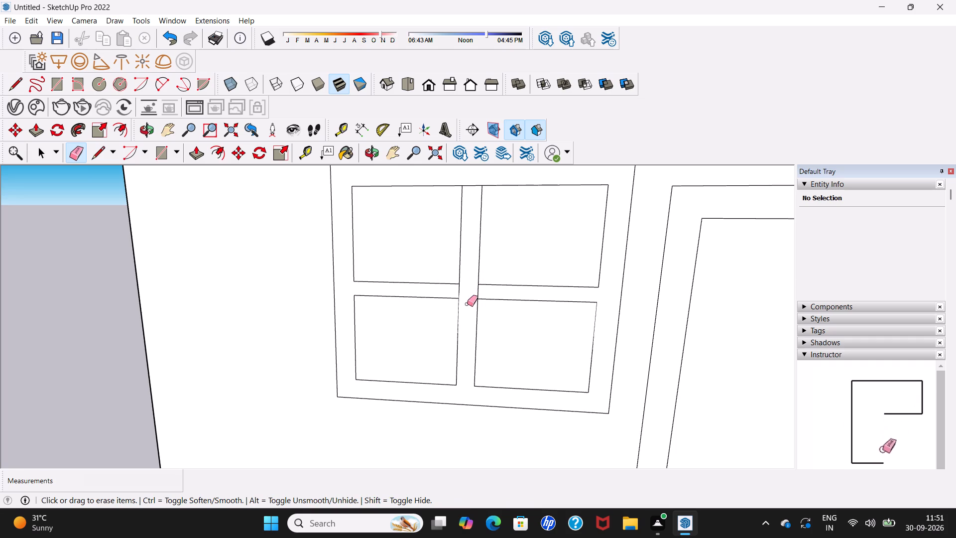
left_click_drag(452, 291, 483, 286)
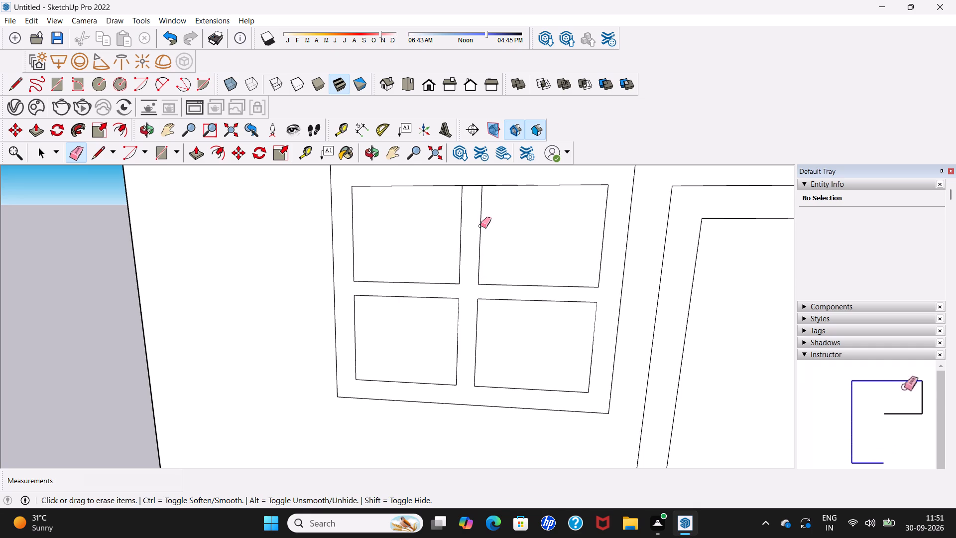
left_click_drag(474, 184, 474, 197)
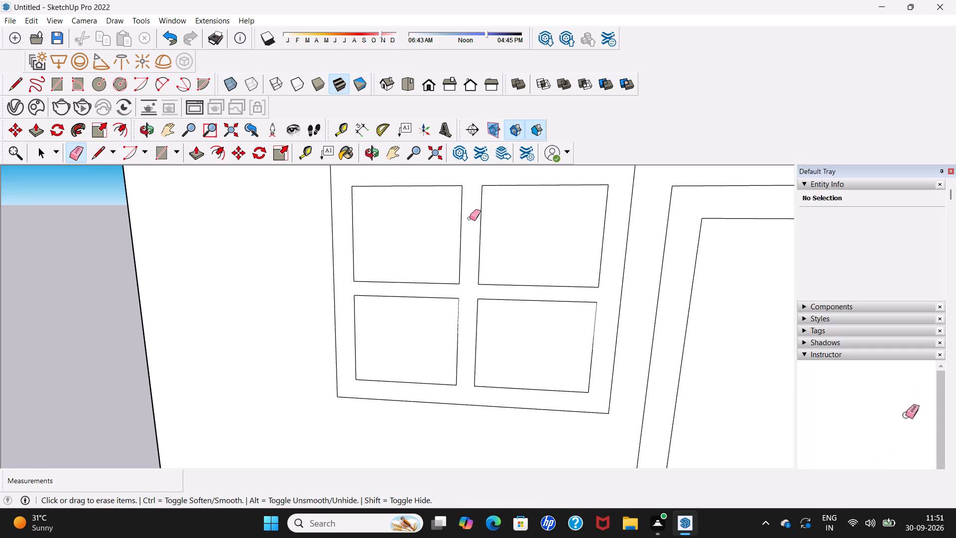
key("space")
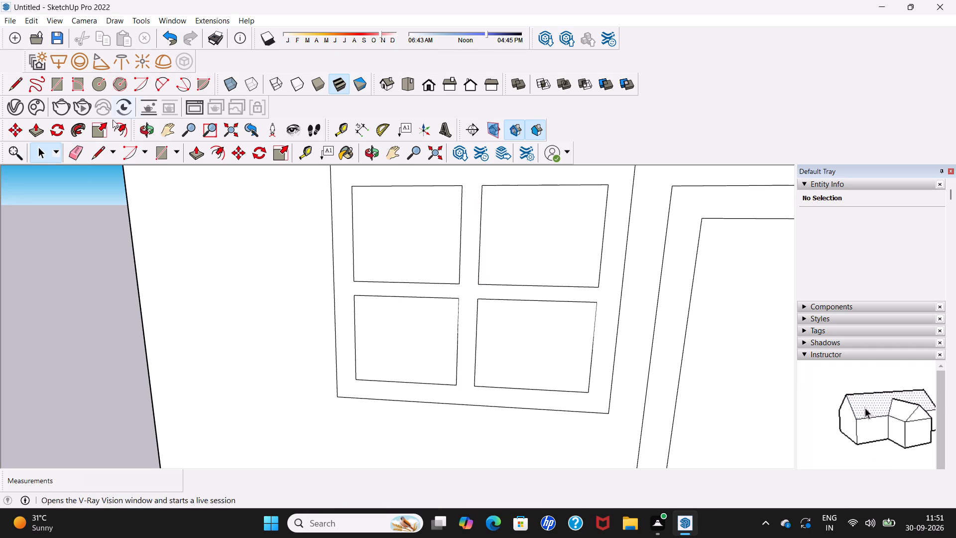
Offset the two upper window pane outlines inward, the one farther from the door by about 2 7/16" and the other by about 2 3/16".
left_click(166, 157)
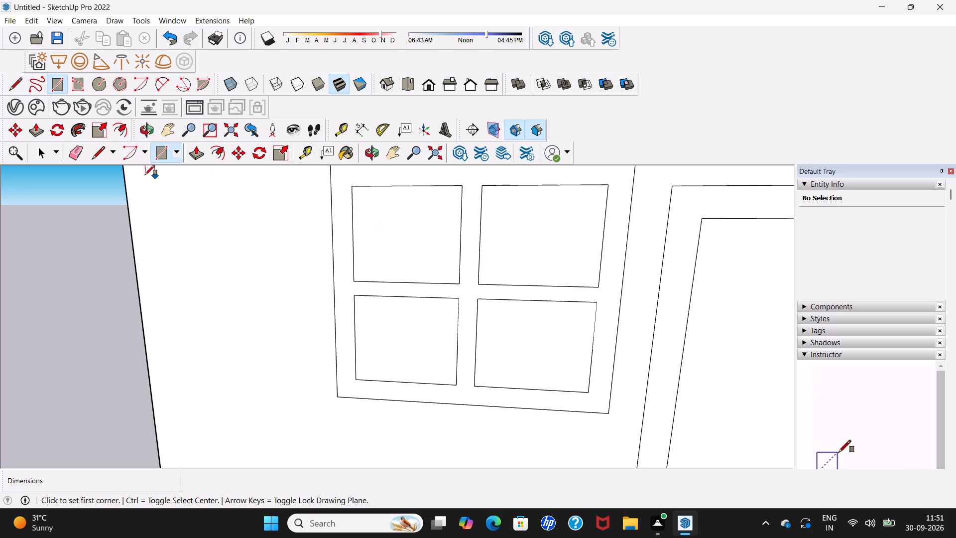
left_click(118, 130)
left_click(391, 215)
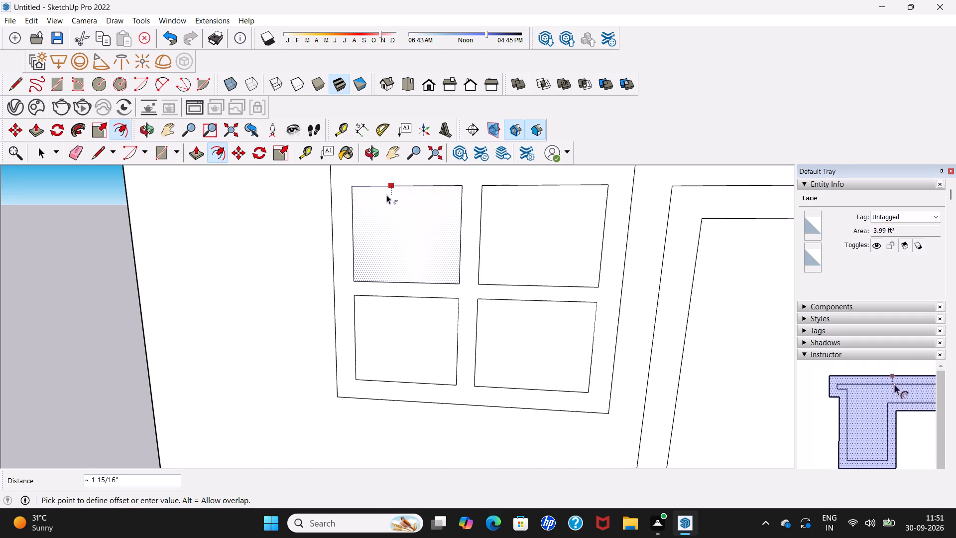
scroll(386, 194, "down", 13)
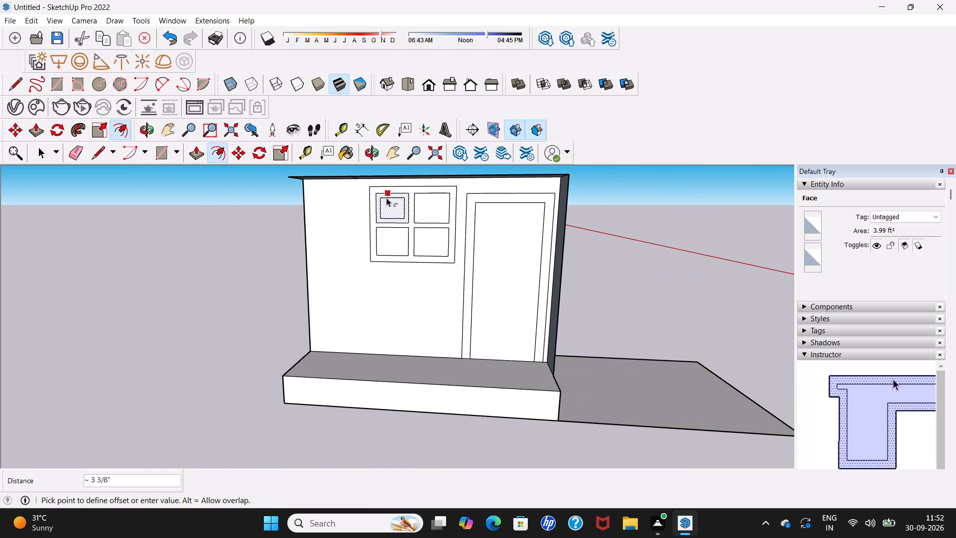
scroll(386, 198, "up", 7)
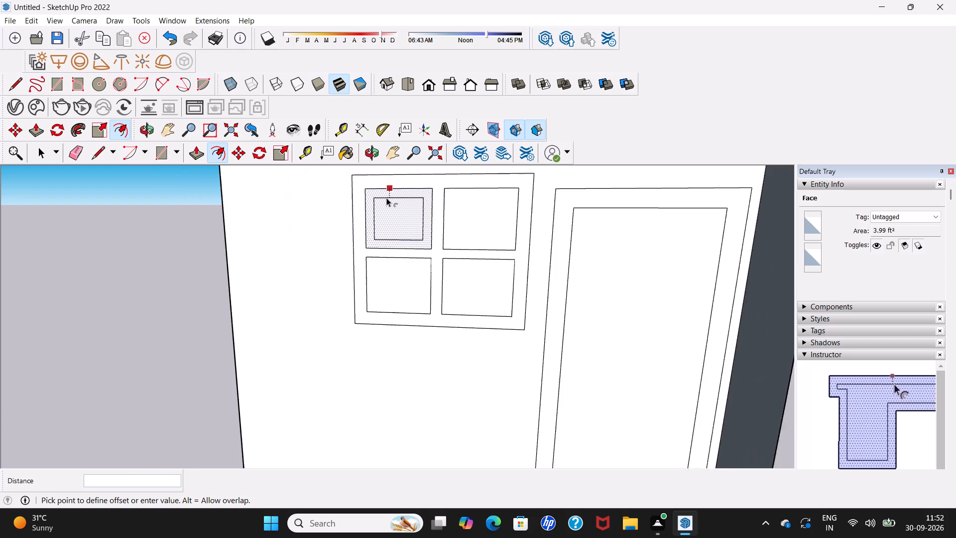
scroll(386, 198, "up", 6)
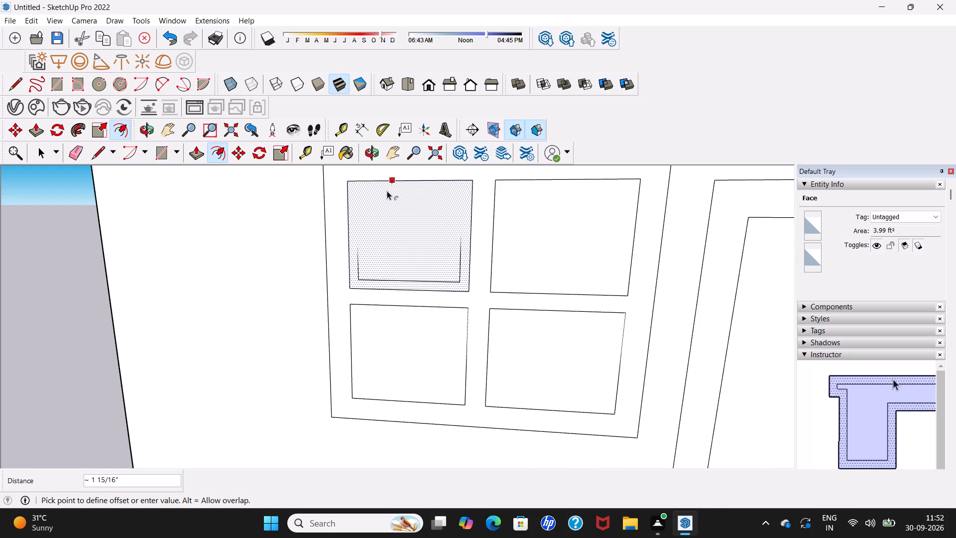
scroll(387, 191, "down", 20)
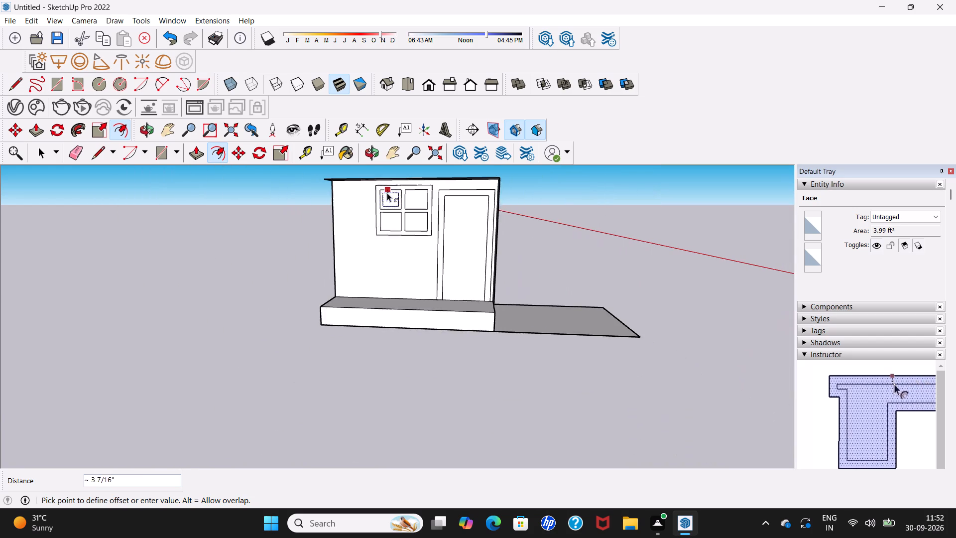
middle_click_drag(387, 193, 410, 181)
scroll(410, 198, "up", 2)
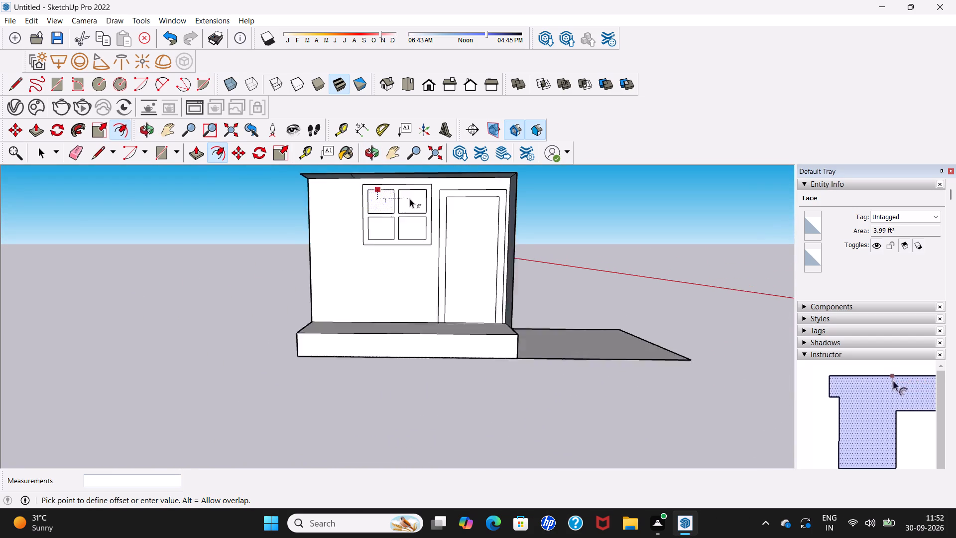
scroll(410, 199, "up", 12)
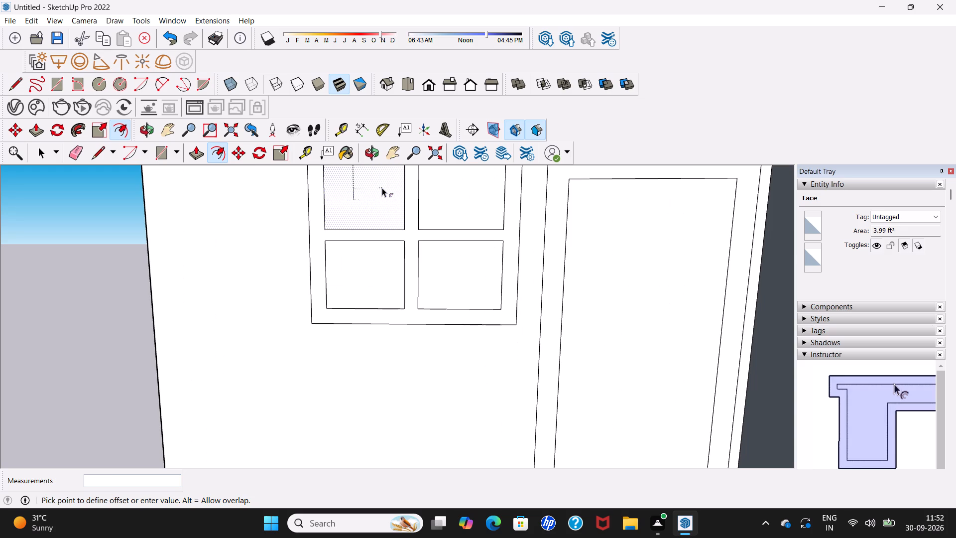
middle_click_drag(382, 188, 381, 297, "shift")
scroll(380, 296, "up", 4)
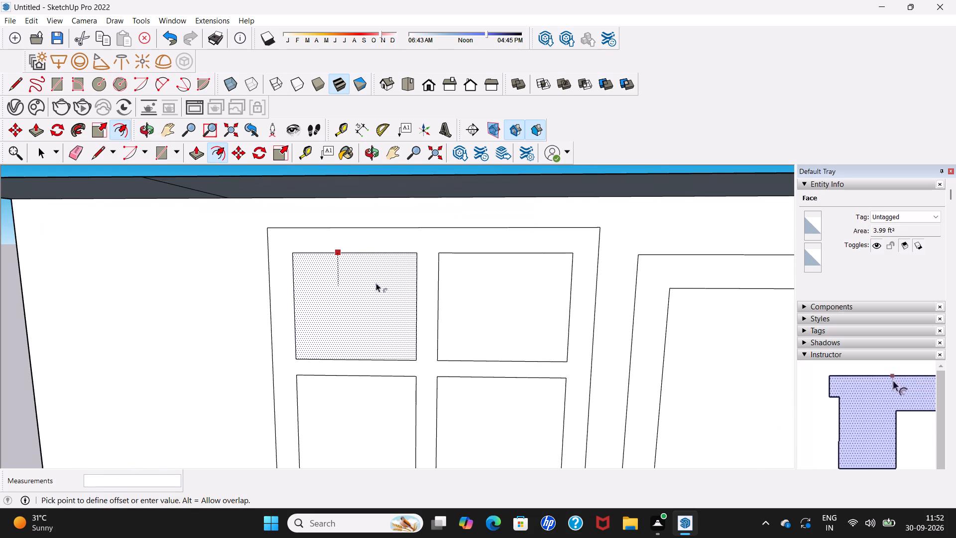
left_click(385, 265)
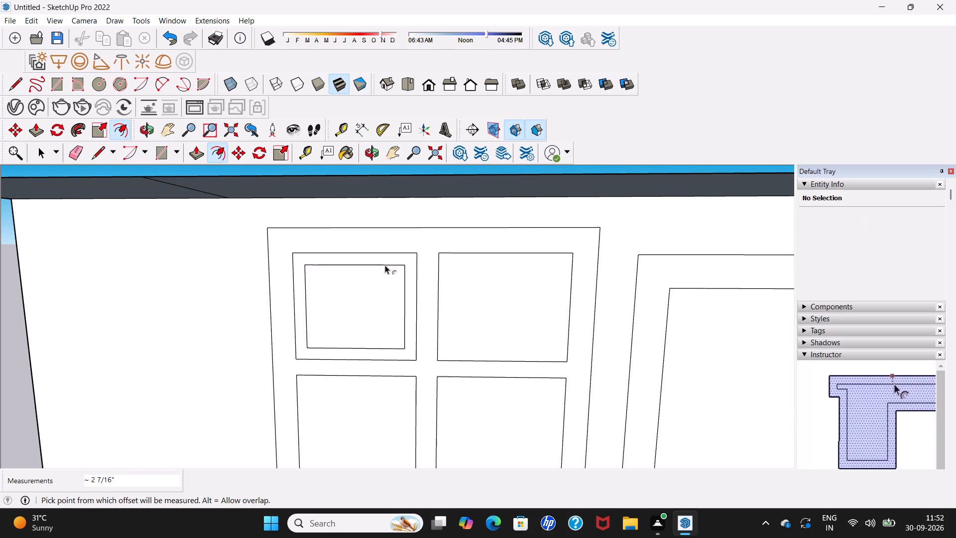
left_click(459, 286)
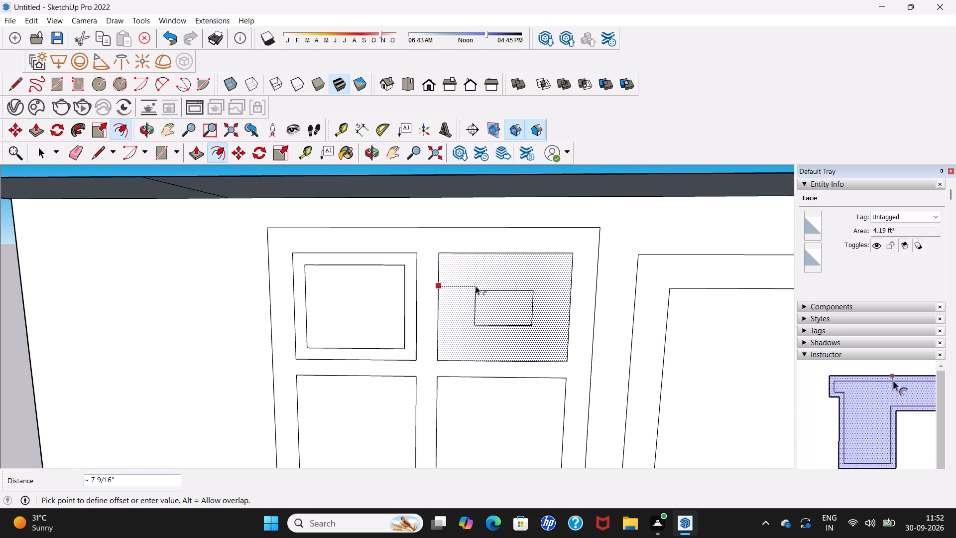
left_click(449, 288)
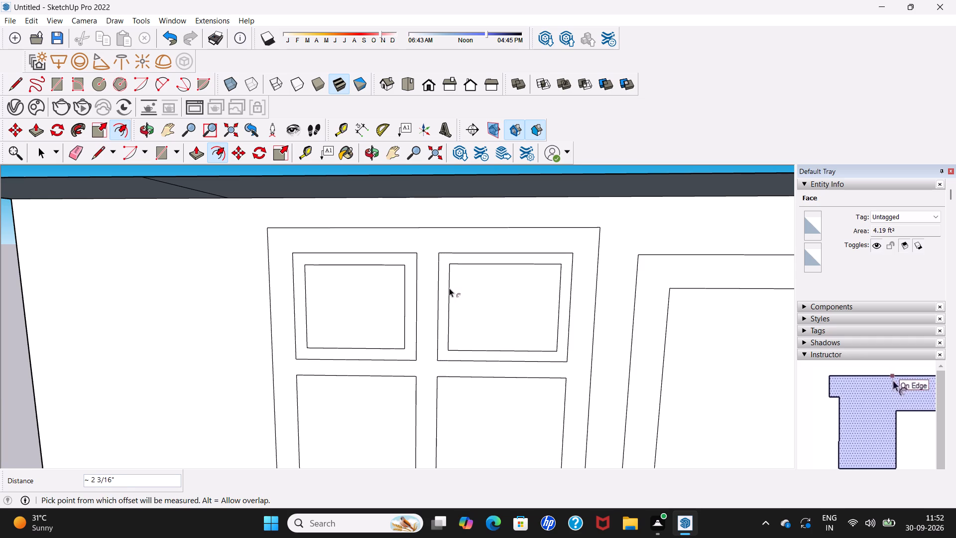
Offset the two lower window pane outlines inward, the one farther from the door by about 2 1/2" and the other by about 3".
scroll(449, 288, "down", 9)
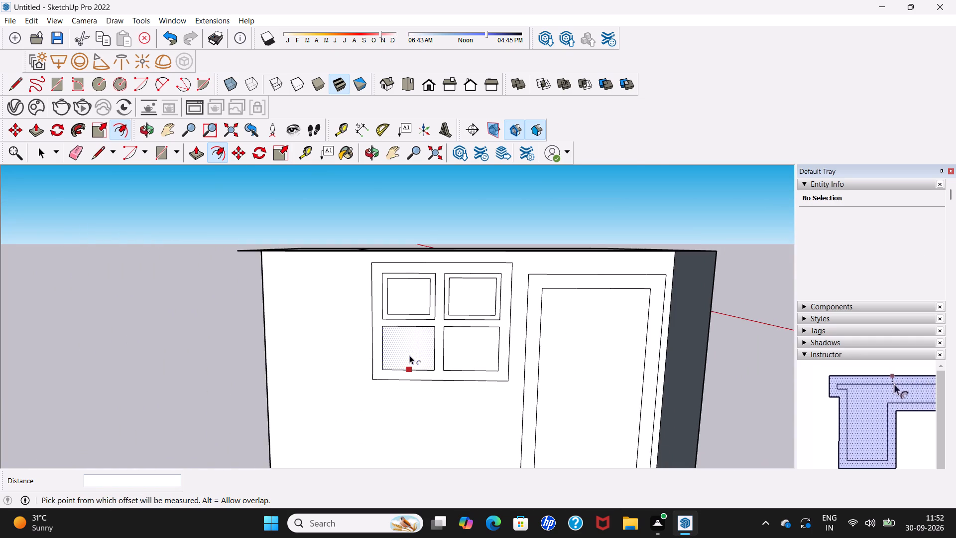
scroll(409, 355, "up", 4)
left_click(409, 345)
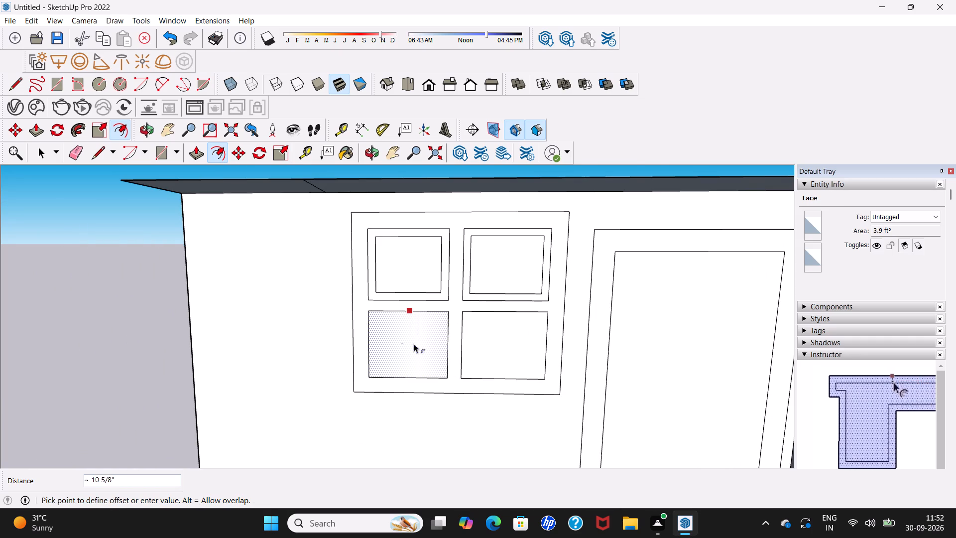
left_click(405, 319)
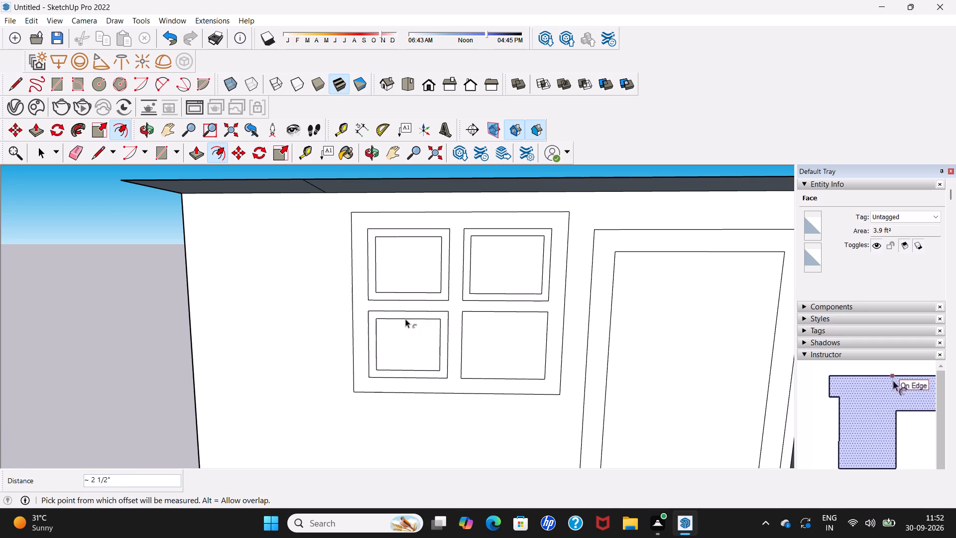
left_click(505, 332)
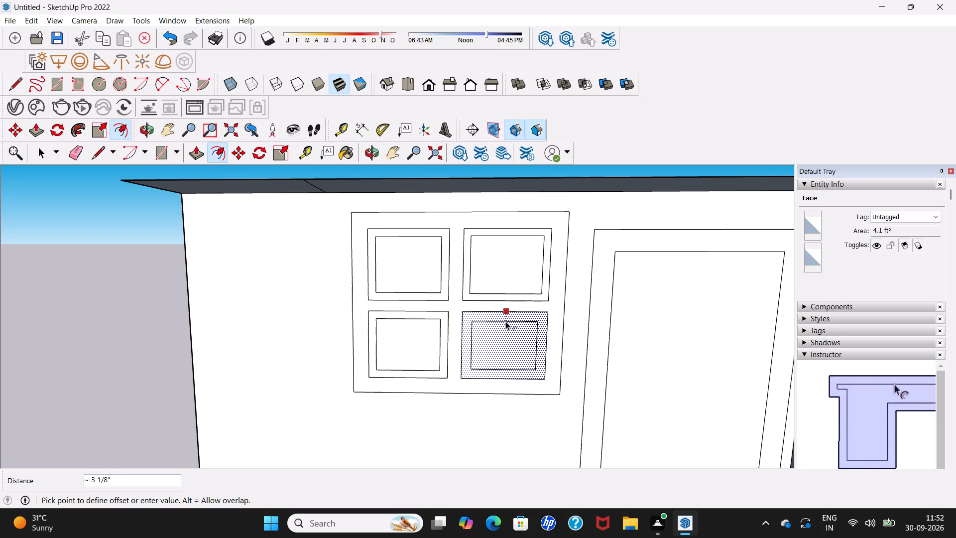
left_click(505, 321)
scroll(505, 321, "down", 6)
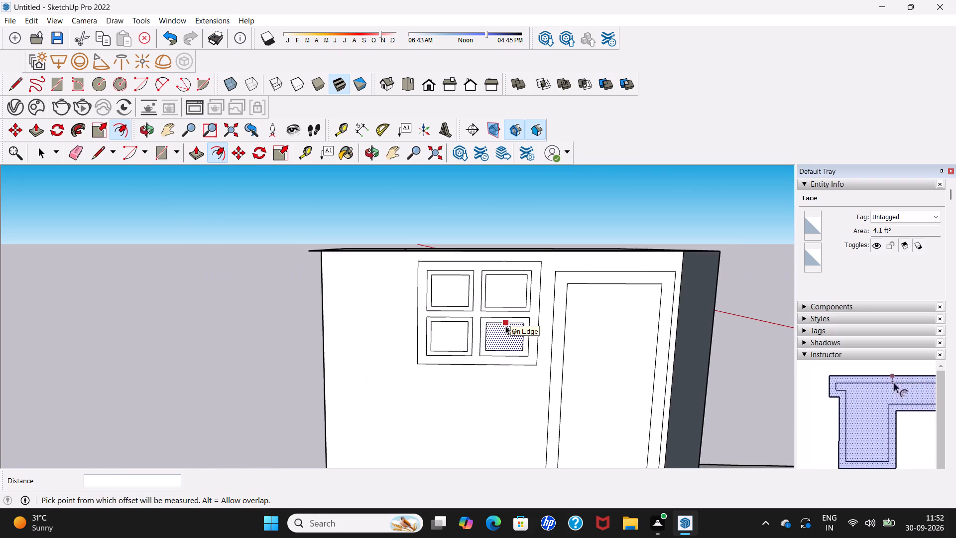
scroll(505, 326, "down", 4)
key("space")
Draw four short lines closing the open ends of the window's crossing bars, about 3 1/2" on the horizontal bar and 4 7/16" on the vertical.
scroll(505, 326, "up", 2)
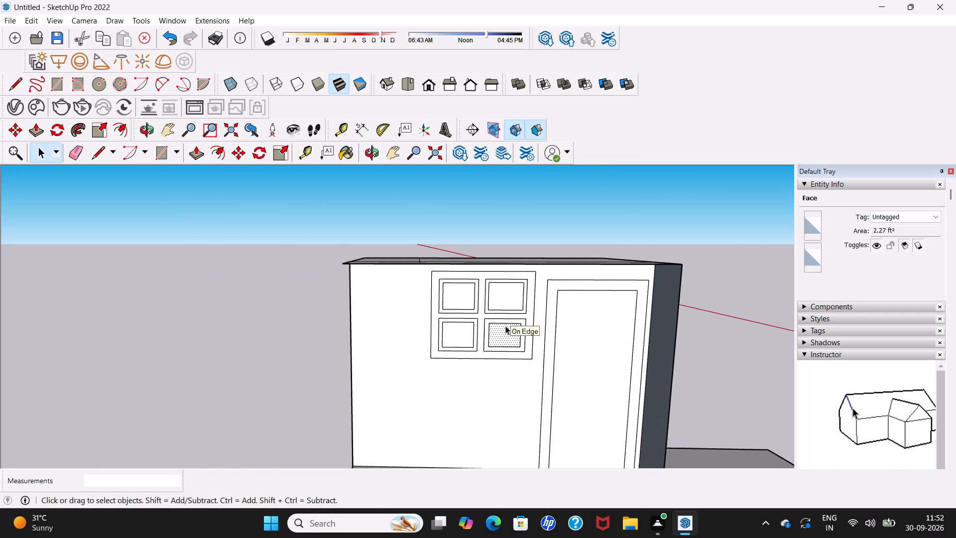
scroll(505, 326, "up", 3)
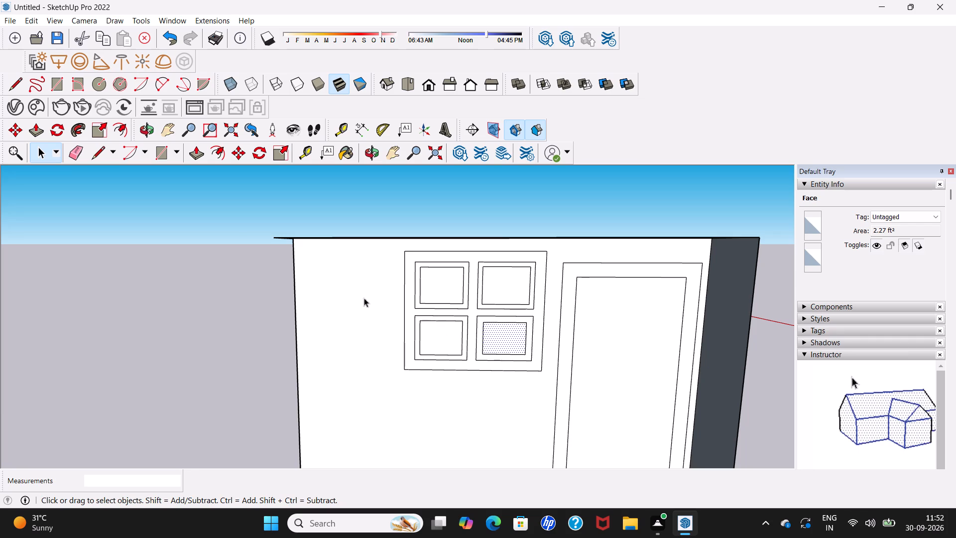
left_click(95, 152)
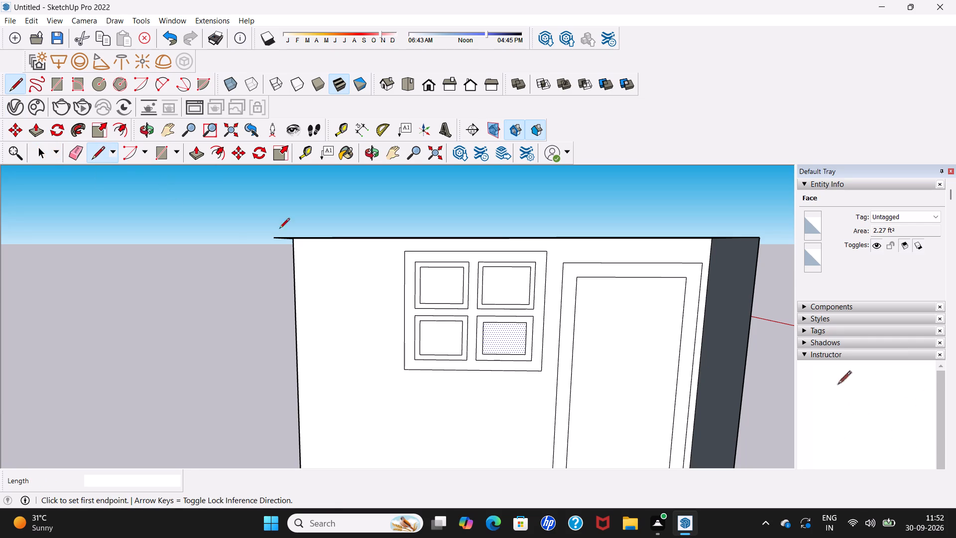
scroll(422, 309, "up", 4)
left_click(415, 307)
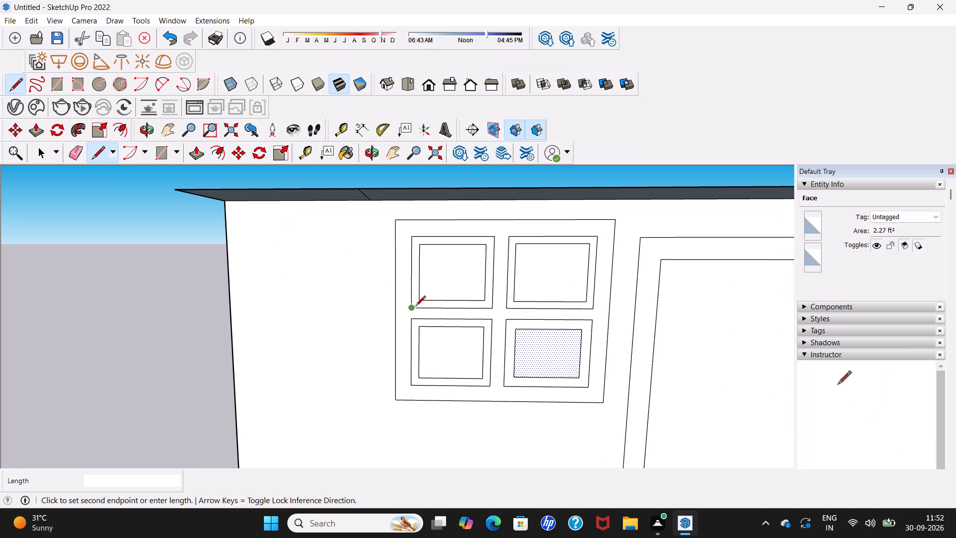
left_click(416, 320)
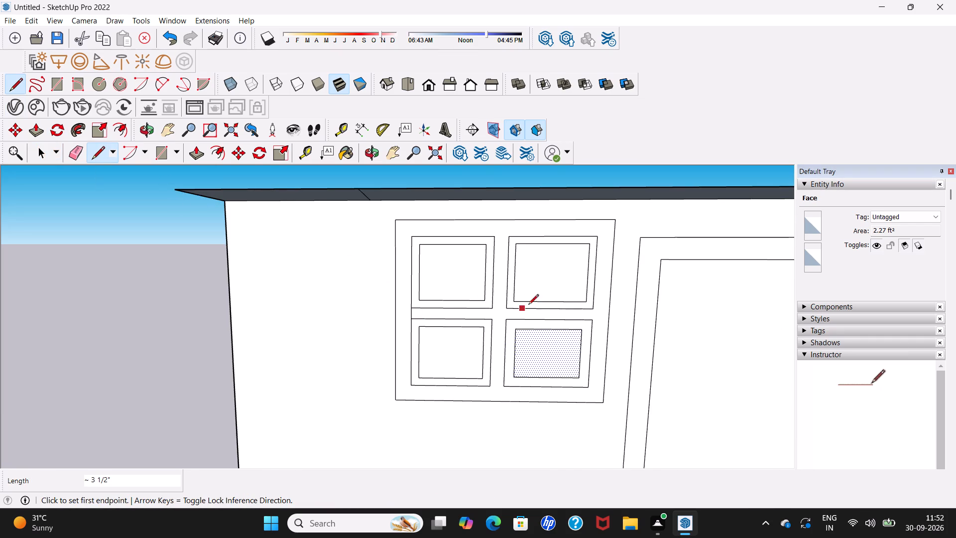
left_click(595, 309)
left_click(595, 319)
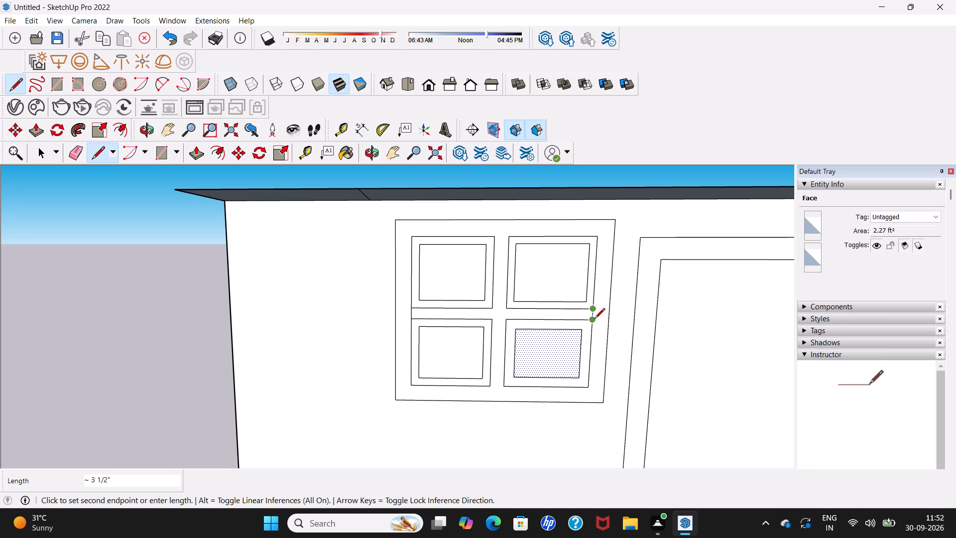
left_click(491, 389)
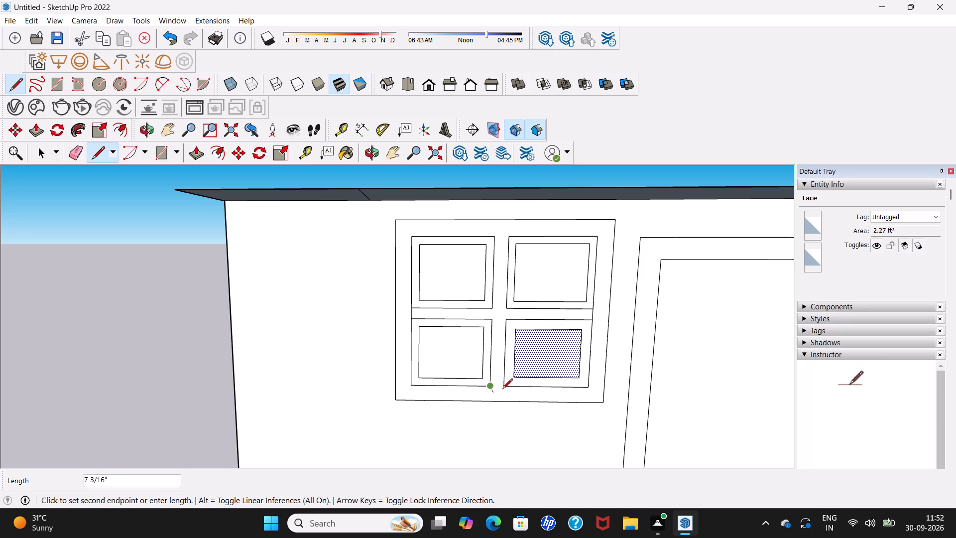
left_click(505, 388)
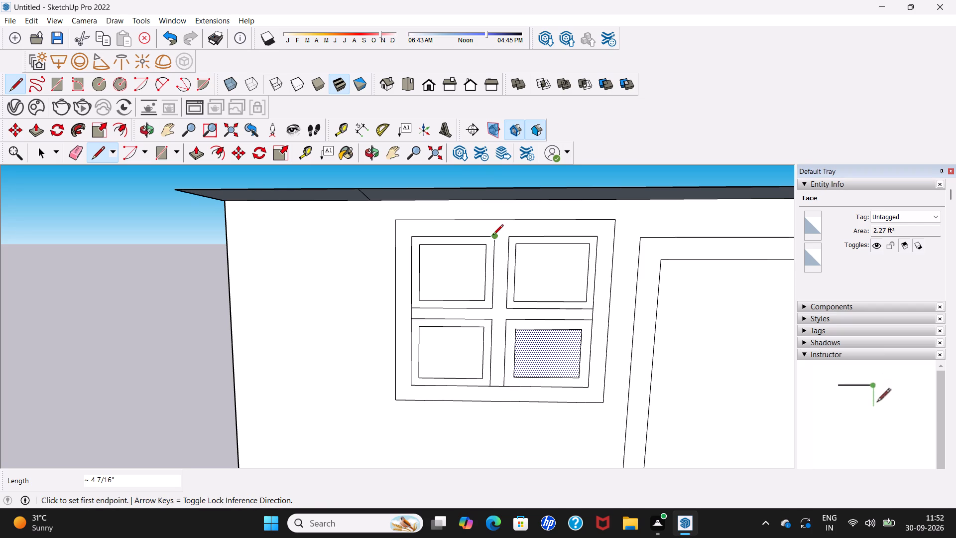
left_click(493, 236)
left_click(509, 236)
Draw two closely spaced vertical lines about 10' 3 9/16" long near the door's centre, from the inner frame's top edge down to the step.
scroll(509, 236, "down", 3)
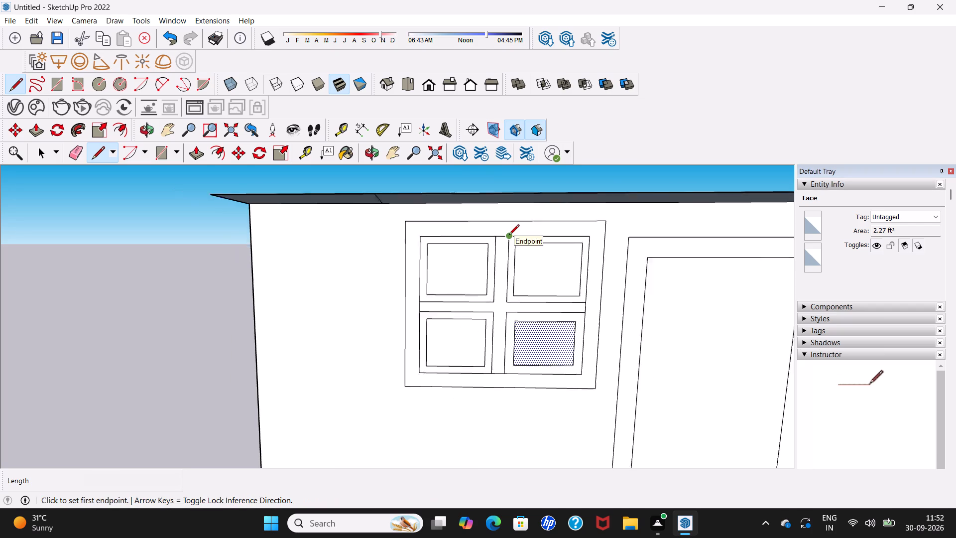
scroll(509, 236, "down", 2)
middle_click_drag(509, 236, 357, 262)
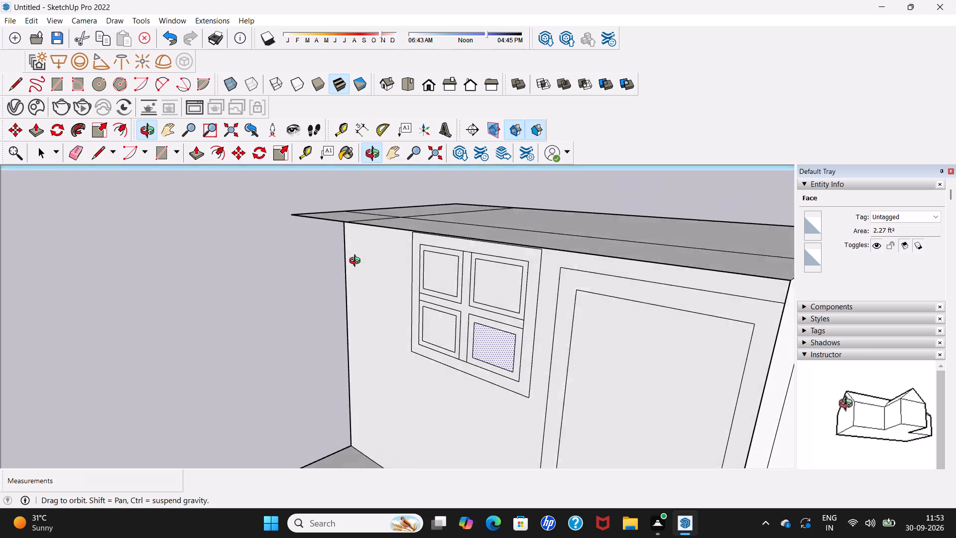
middle_click_drag(357, 262, 422, 238)
scroll(424, 238, "down", 11)
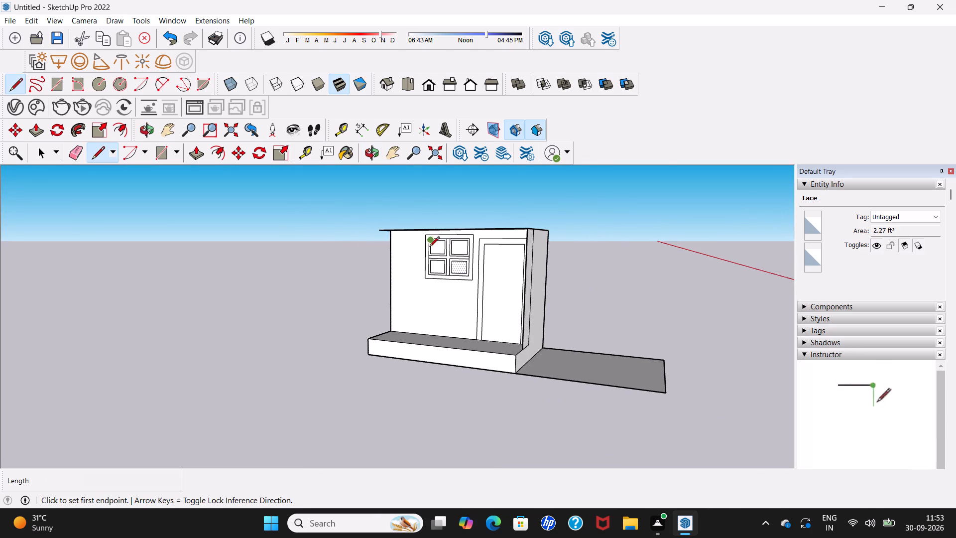
middle_click_drag(430, 248, 523, 263)
scroll(521, 266, "up", 9)
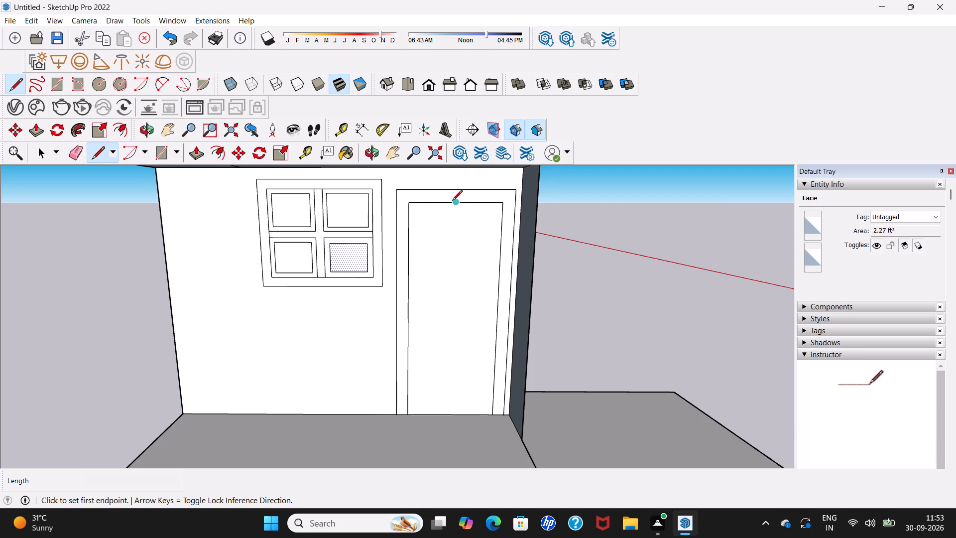
scroll(453, 207, "up", 5)
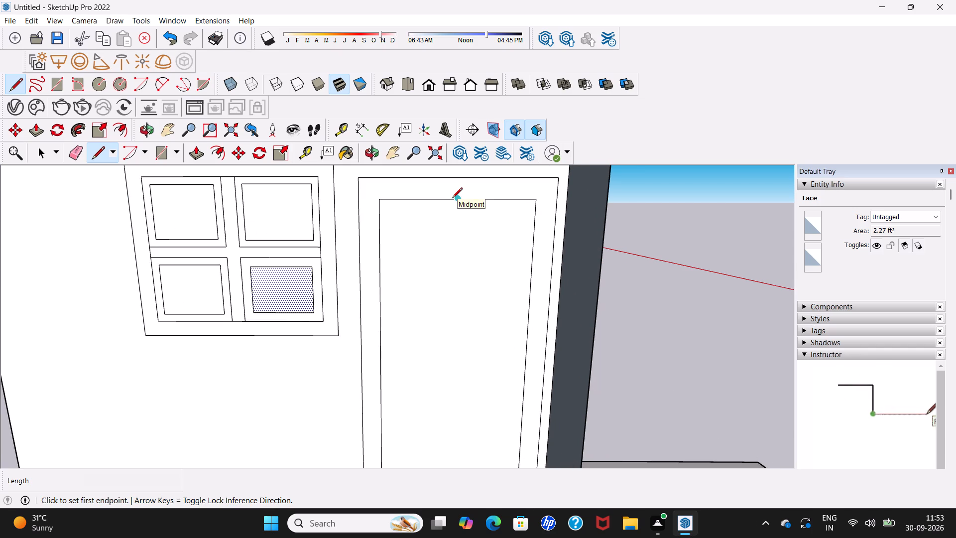
scroll(452, 199, "up", 4)
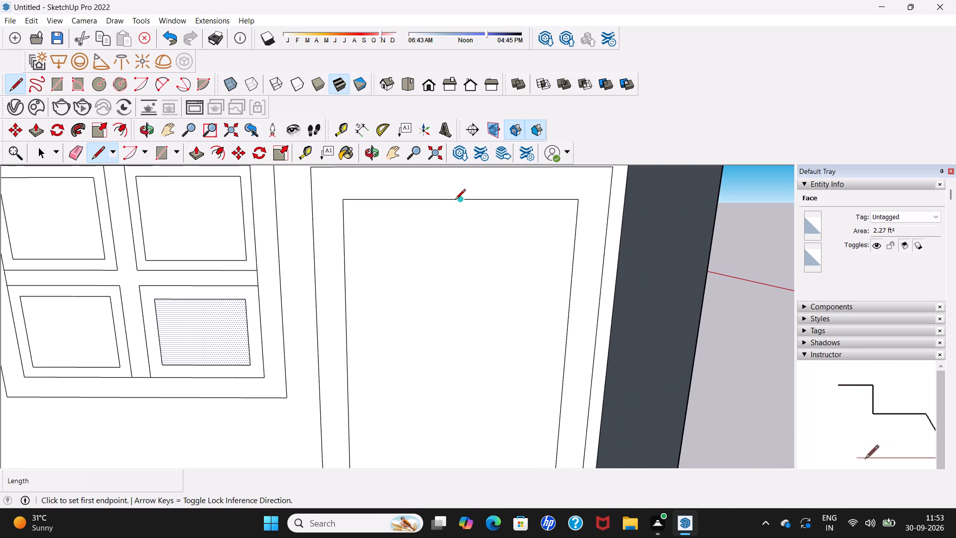
left_click(453, 202)
scroll(453, 303, "down", 2)
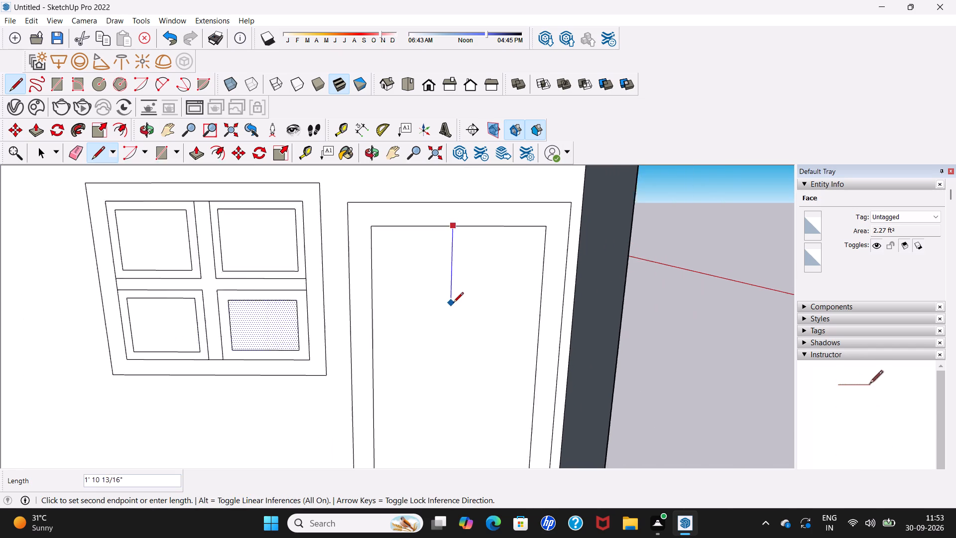
scroll(453, 303, "down", 11)
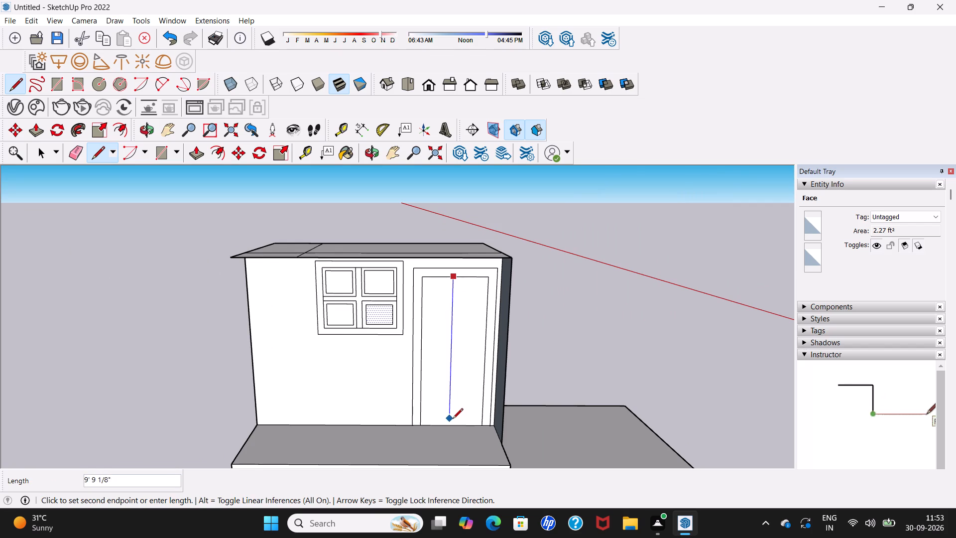
left_click(453, 427)
scroll(470, 283, "up", 3)
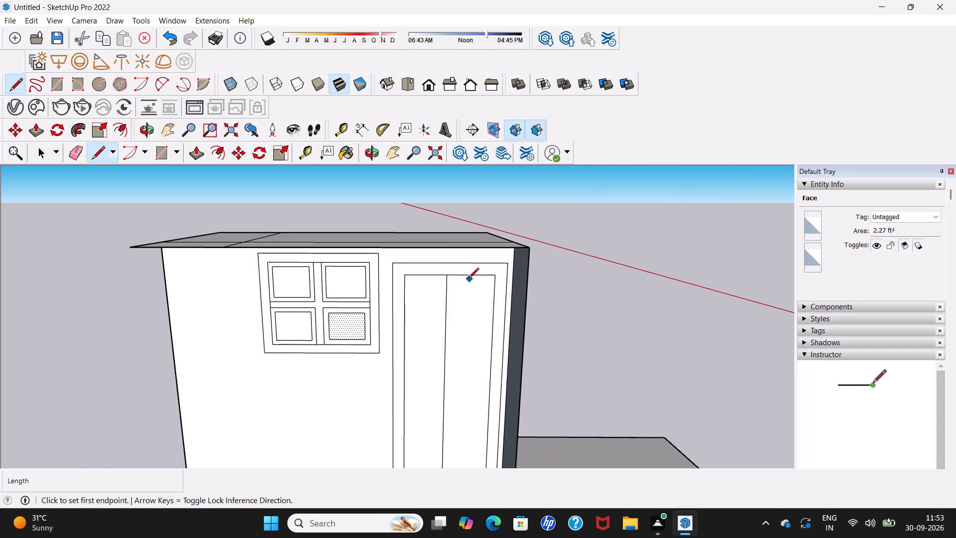
scroll(446, 279, "up", 3)
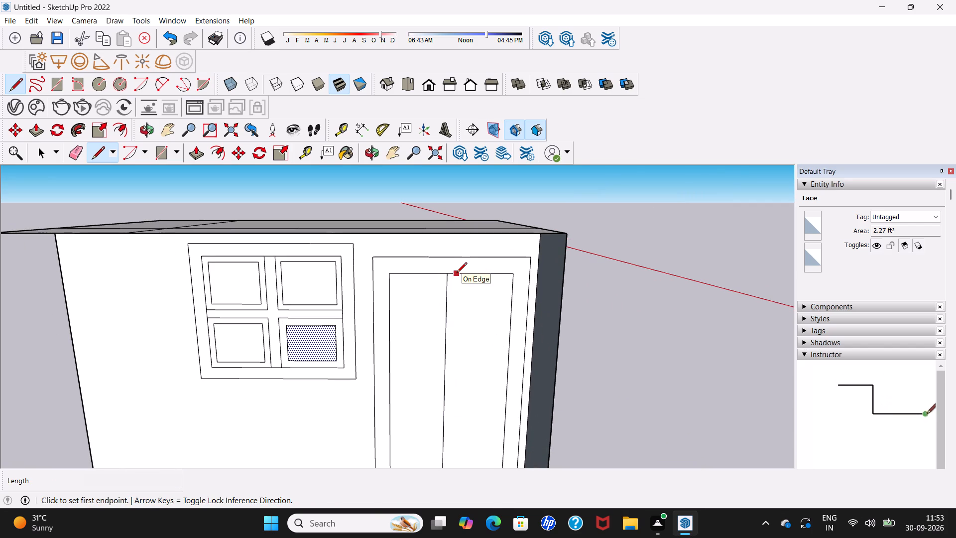
left_click(457, 273)
scroll(455, 330, "down", 12)
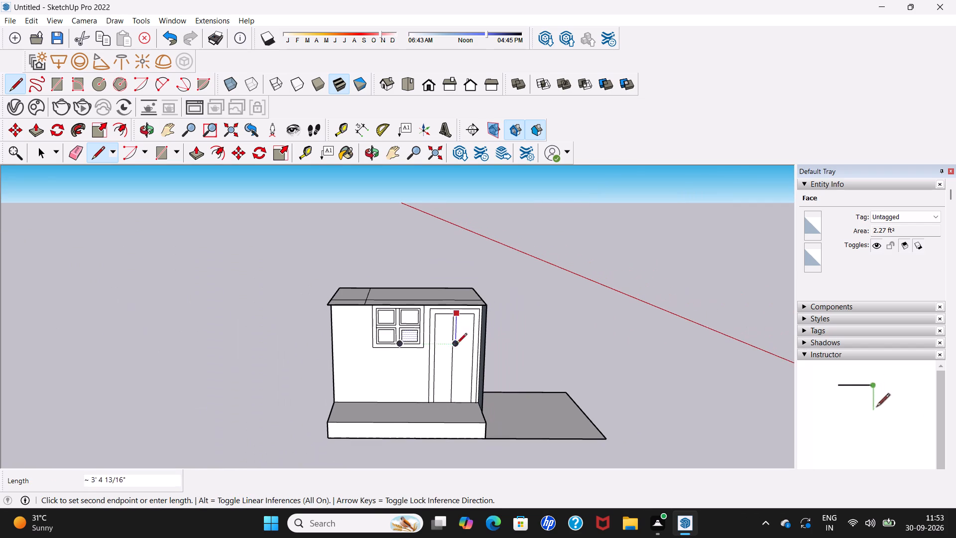
scroll(460, 402, "up", 5)
left_click(460, 402)
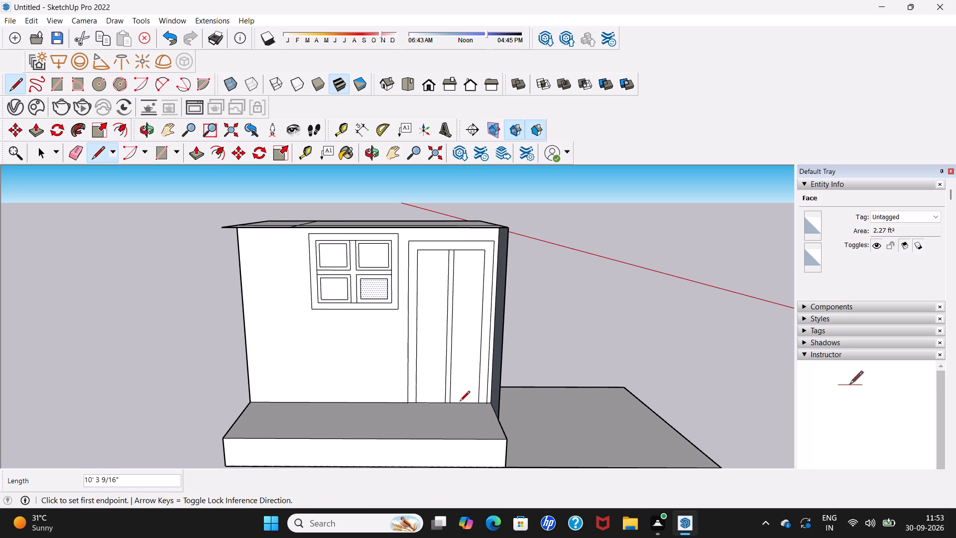
Draw a narrow upright rectangular handle outline about 2' 7" tall and 2 1/2" wide on the door panel farther from the window.
scroll(460, 402, "down", 5)
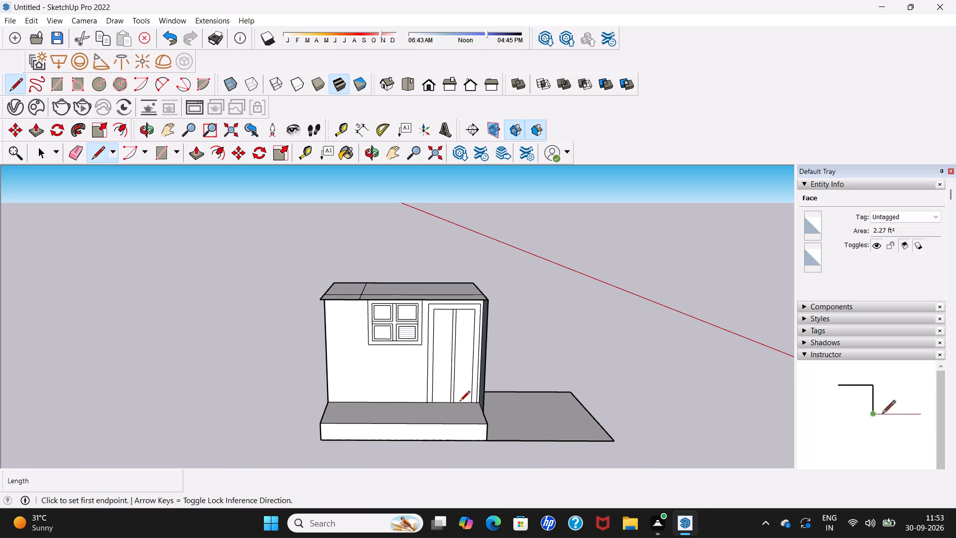
scroll(460, 399, "up", 8)
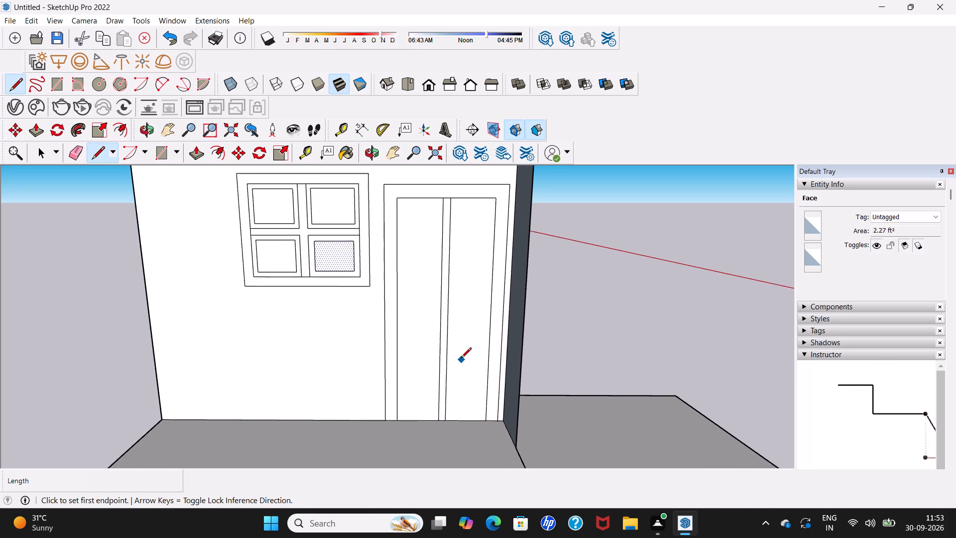
scroll(461, 359, "up", 1)
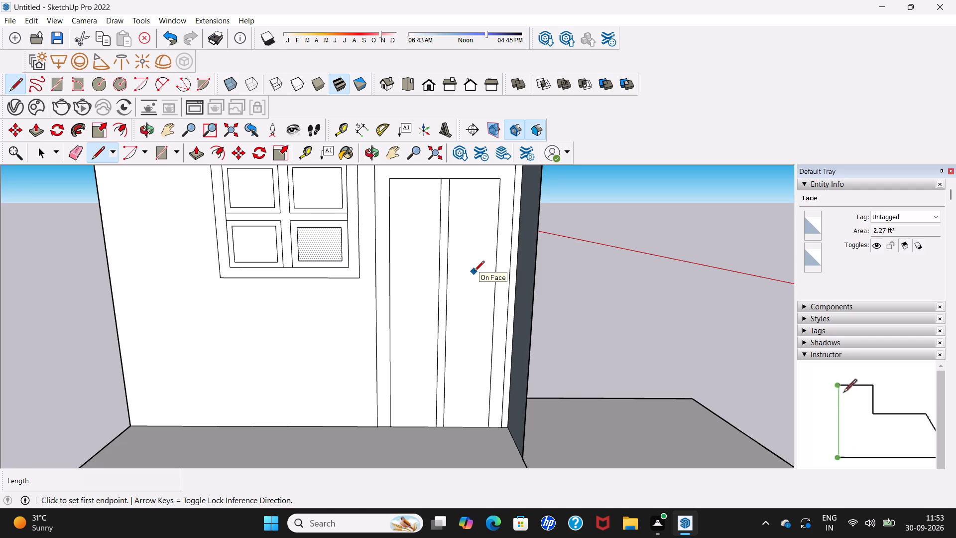
left_click(474, 272)
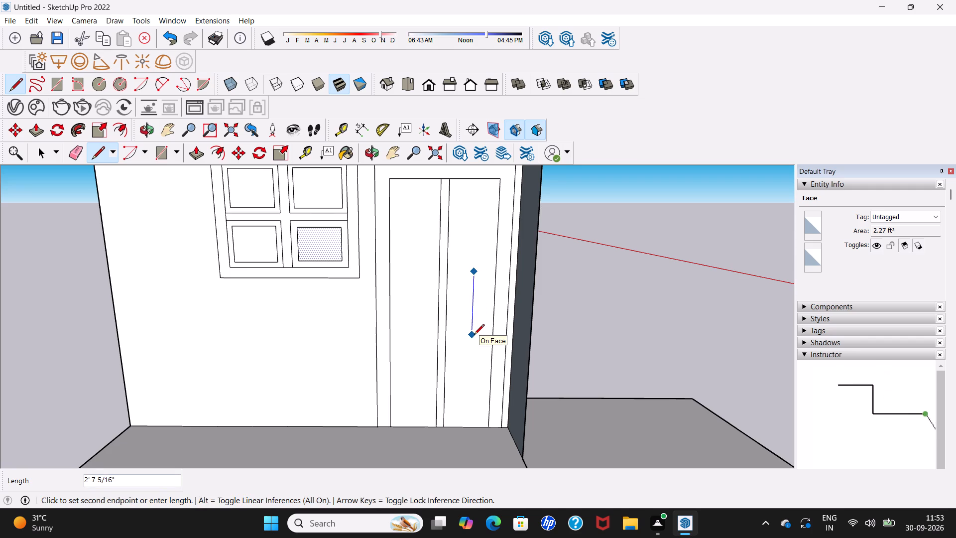
left_click(474, 335)
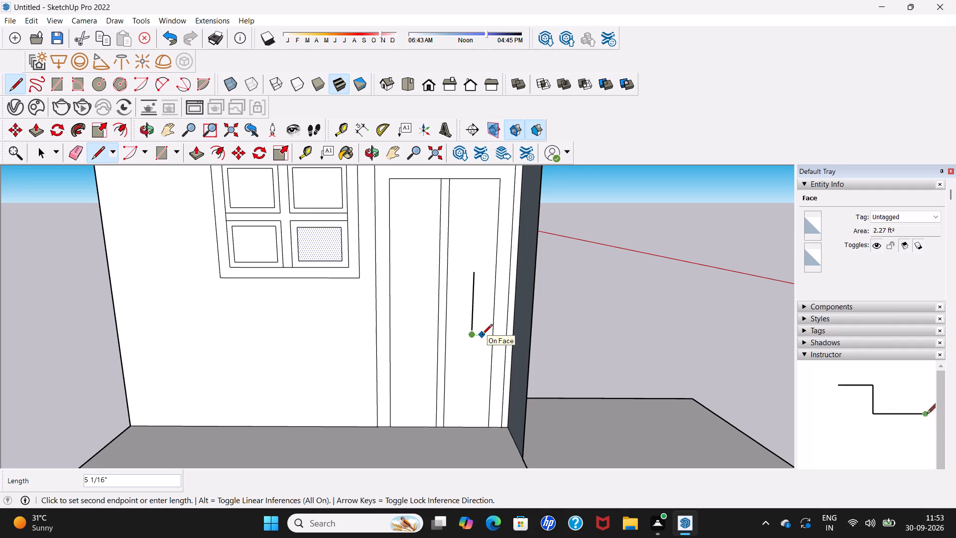
scroll(480, 336, "up", 5)
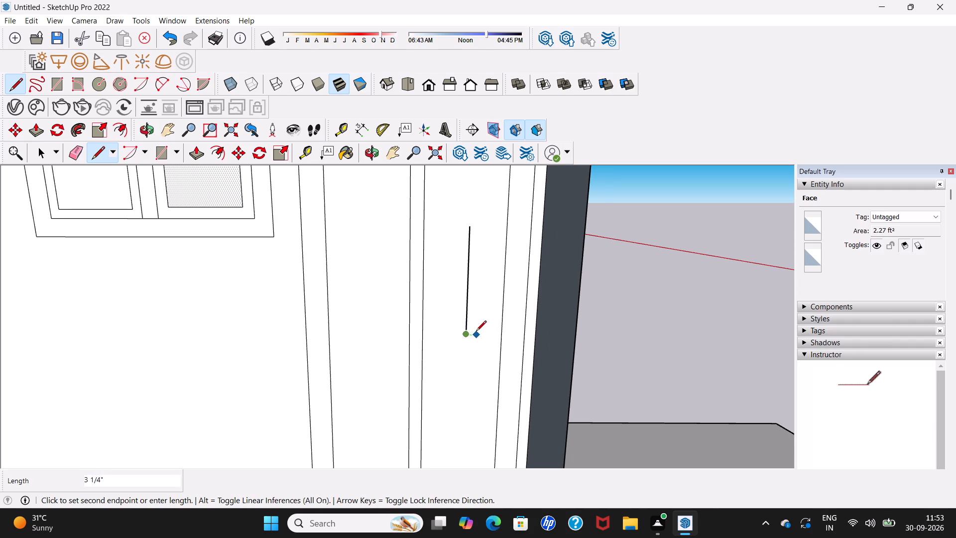
left_click(475, 332)
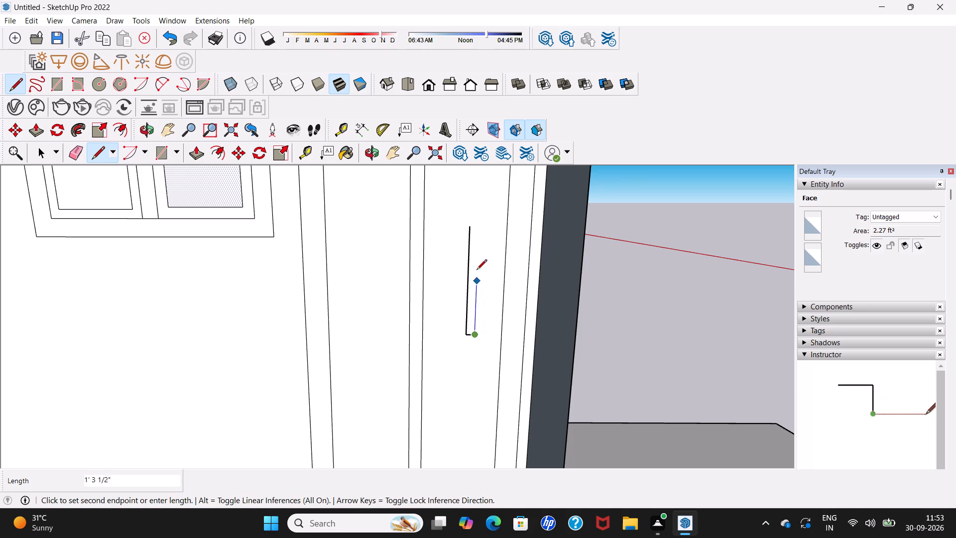
left_click(482, 229)
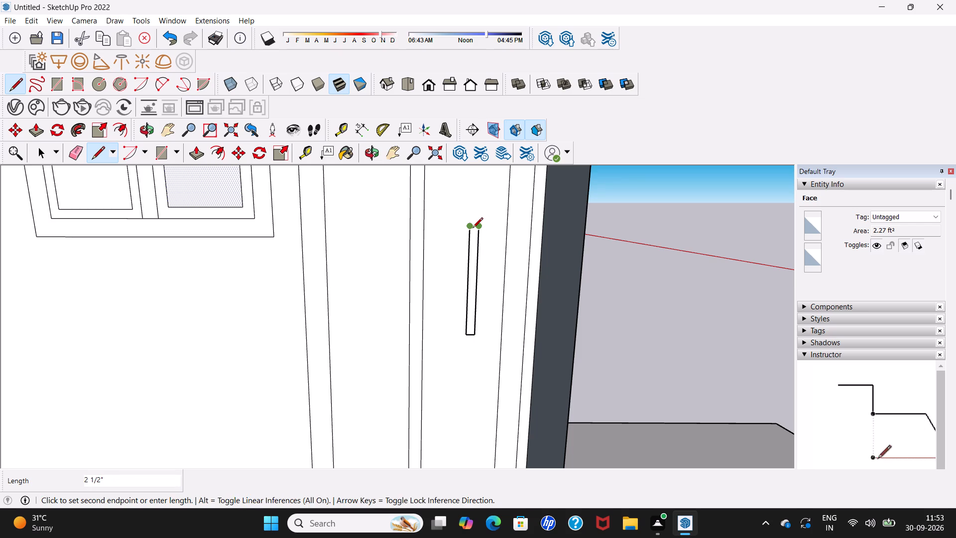
left_click(473, 229)
scroll(473, 229, "down", 18)
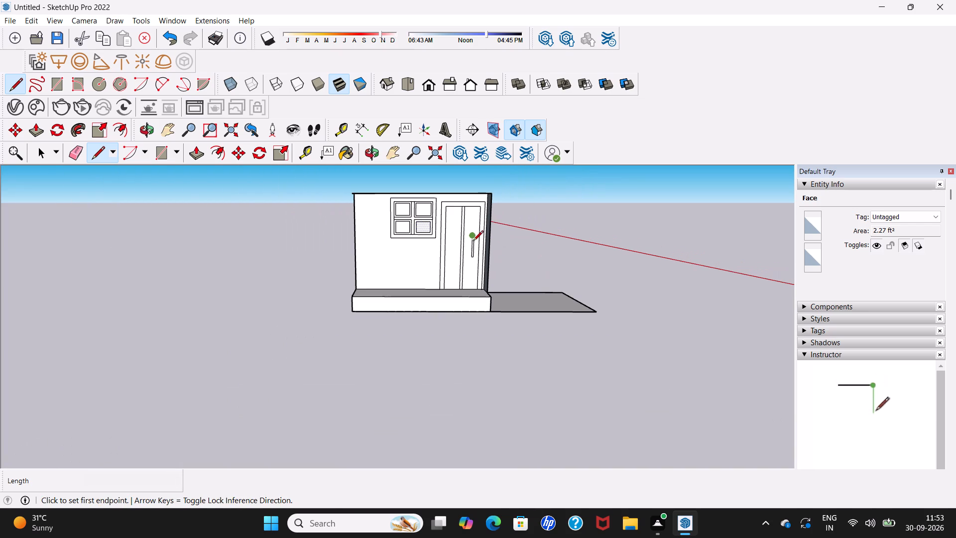
key("space")
Clear the selection and examine the front wall, door, window, step and flat area from several angles.
middle_click_drag(473, 242, 466, 263)
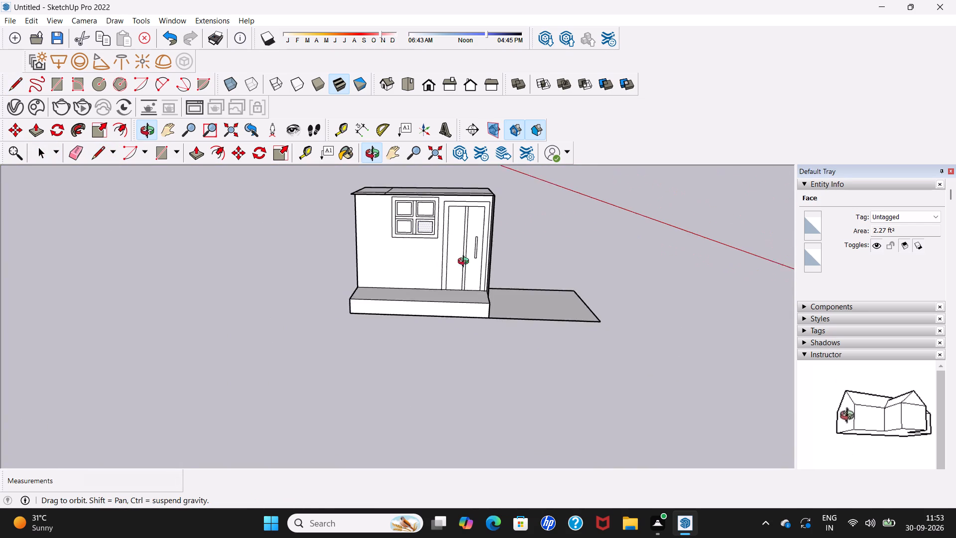
middle_click_drag(466, 263, 502, 263)
left_click(117, 291)
scroll(428, 263, "up", 6)
middle_click_drag(428, 263, 428, 275)
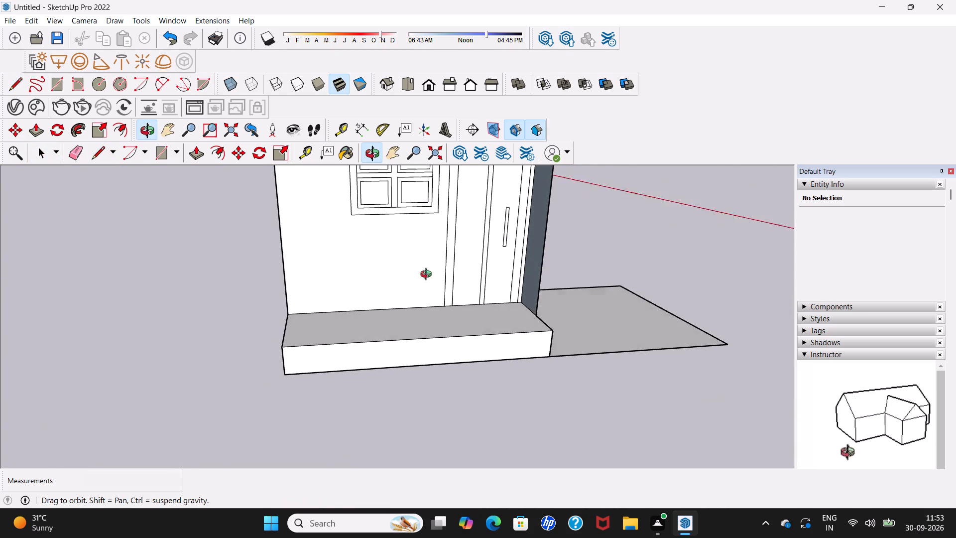
middle_click_drag(428, 275, 428, 290)
scroll(425, 277, "down", 8)
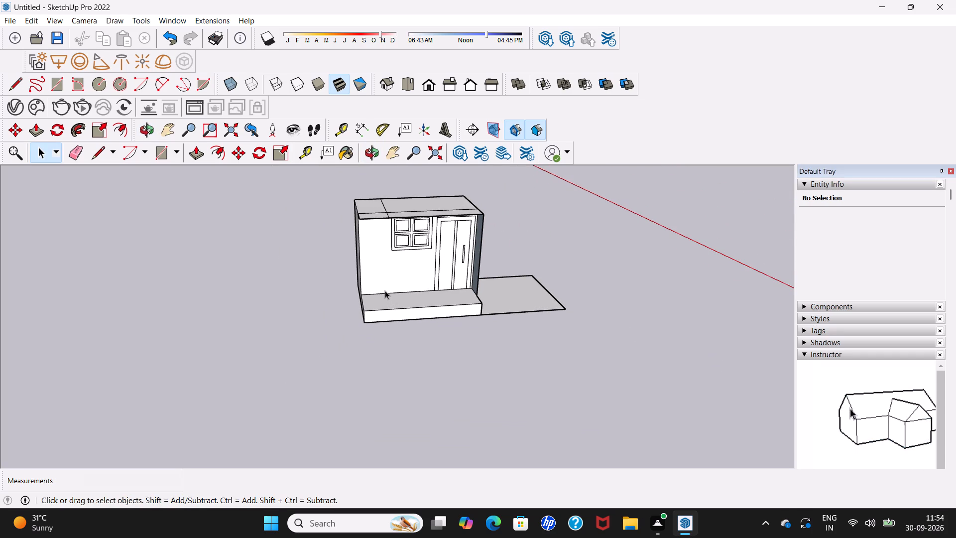
scroll(385, 290, "down", 3)
middle_click_drag(385, 290, 379, 232)
scroll(385, 290, "up", 1)
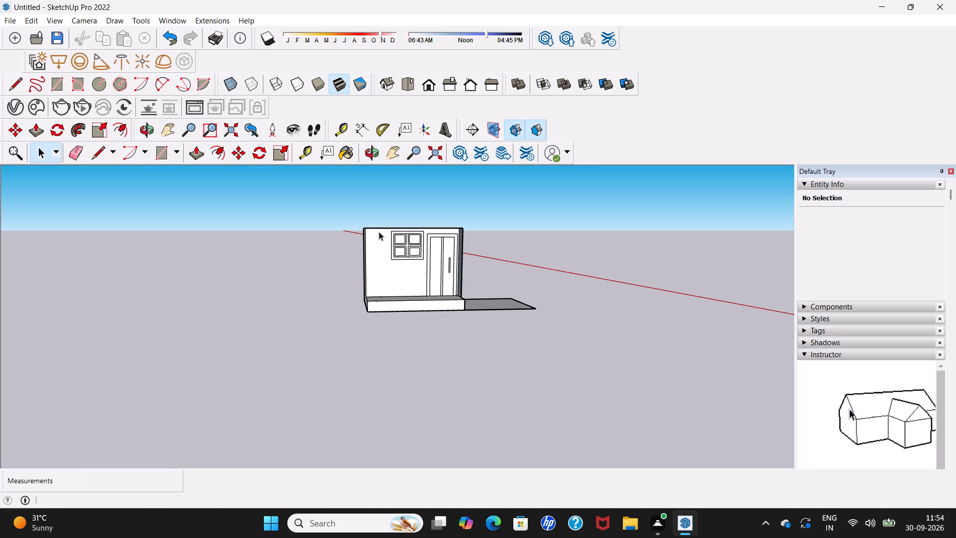
scroll(380, 252, "up", 4)
Draw a vertical line about 11' 9 5/8" long from the front wall's top edge to the step, on the window's side away from the door.
left_click(96, 155)
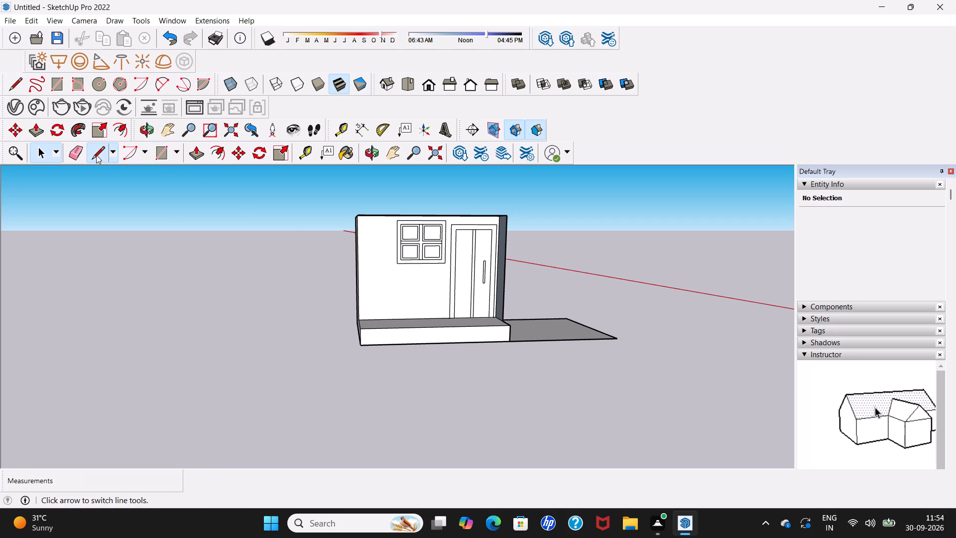
scroll(402, 292, "up", 4)
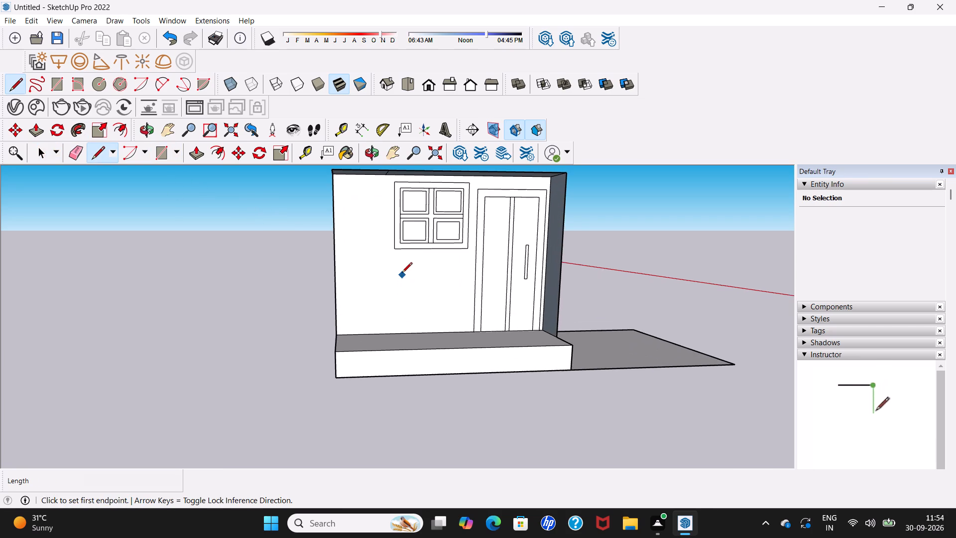
middle_click_drag(402, 273, 390, 210)
scroll(390, 209, "up", 3)
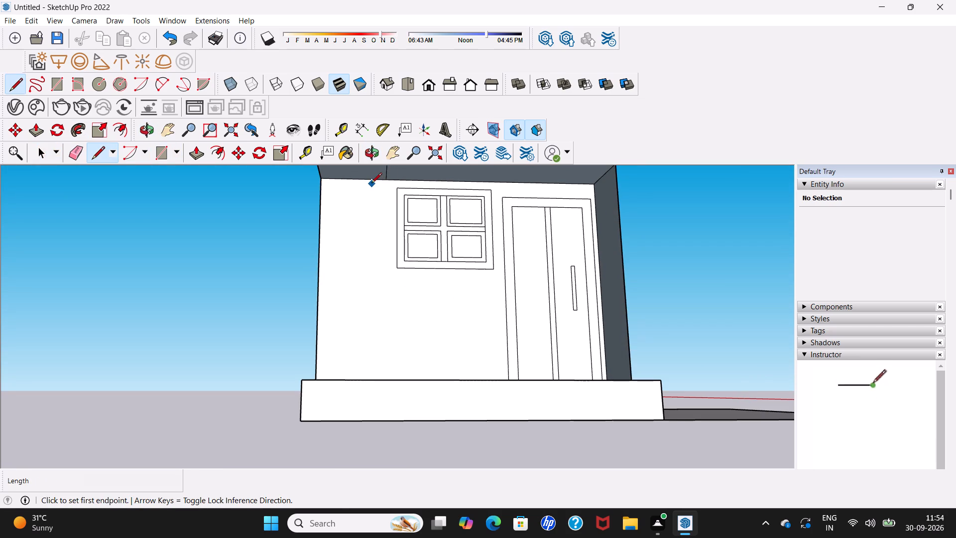
left_click(369, 182)
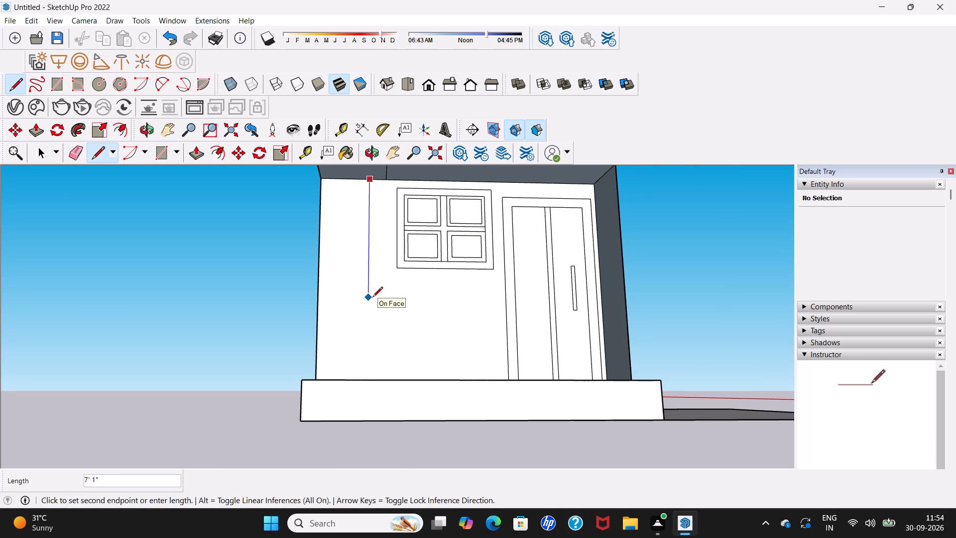
scroll(372, 298, "down", 5)
middle_click_drag(372, 302, 365, 367)
scroll(372, 303, "down", 1)
scroll(365, 367, "up", 5)
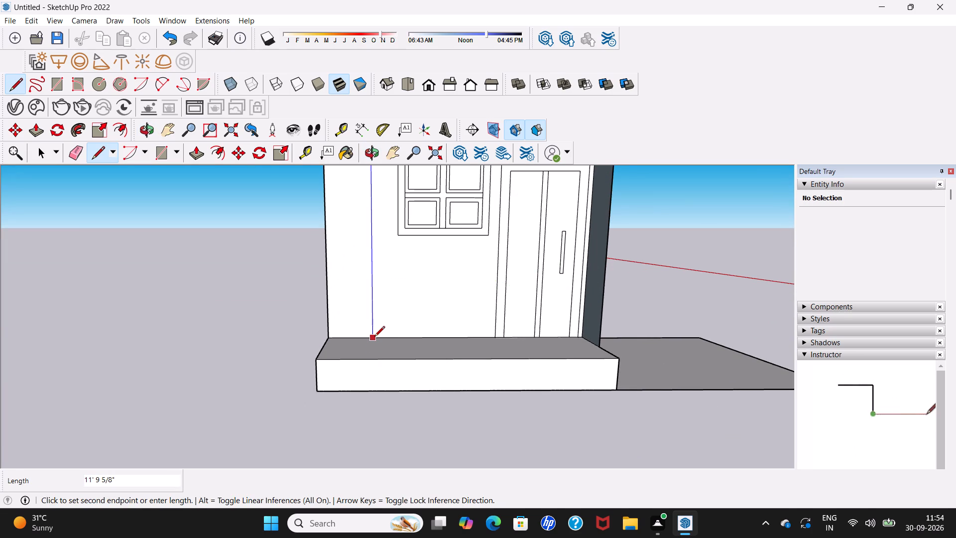
left_click(374, 337)
scroll(374, 337, "down", 15)
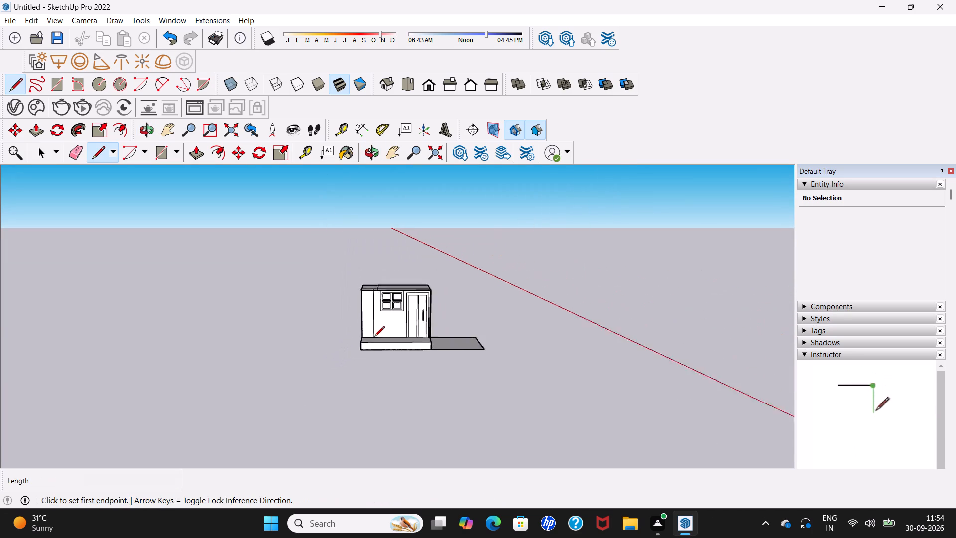
scroll(374, 337, "down", 1)
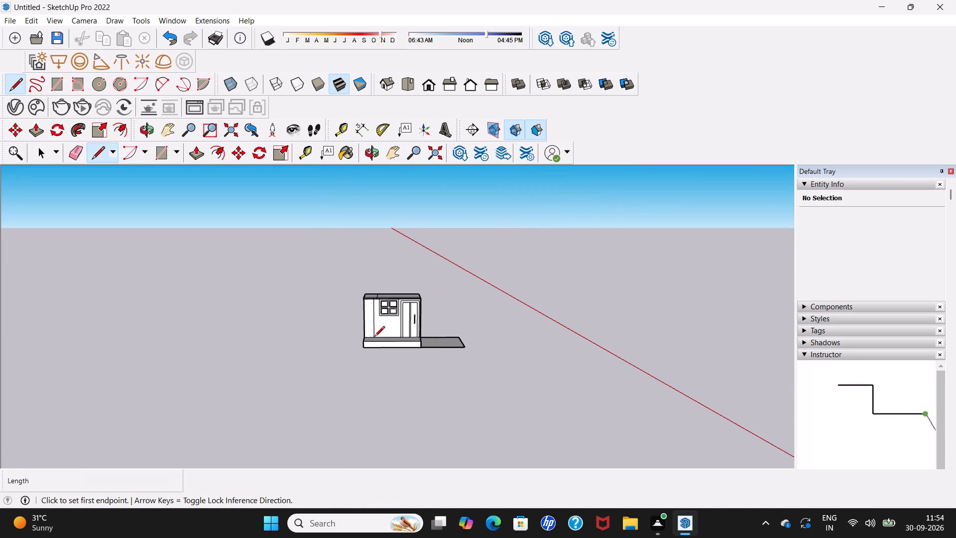
key("space")
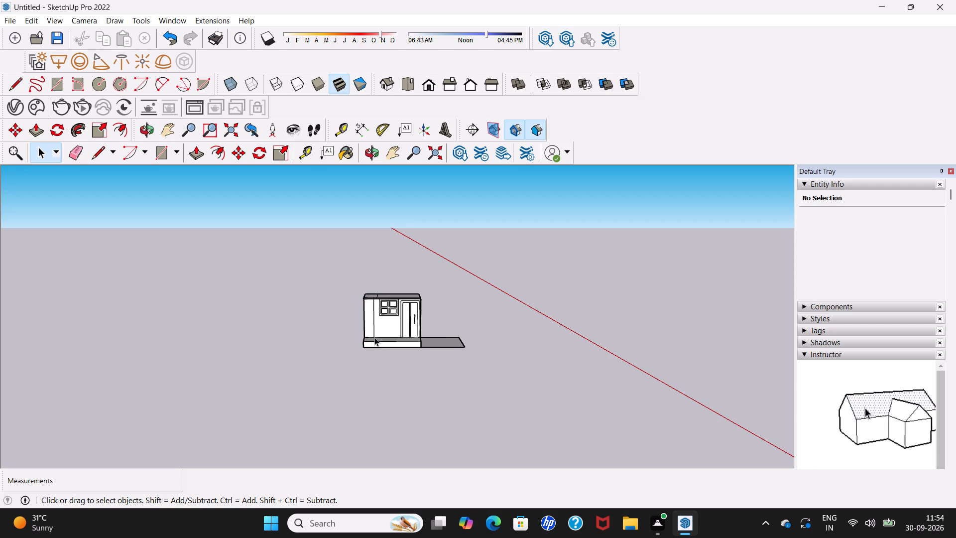
Delete the short edge crossing the underside of the roof overhang above the window.
scroll(374, 337, "down", 4)
middle_click_drag(374, 337, 387, 296)
scroll(385, 318, "up", 5)
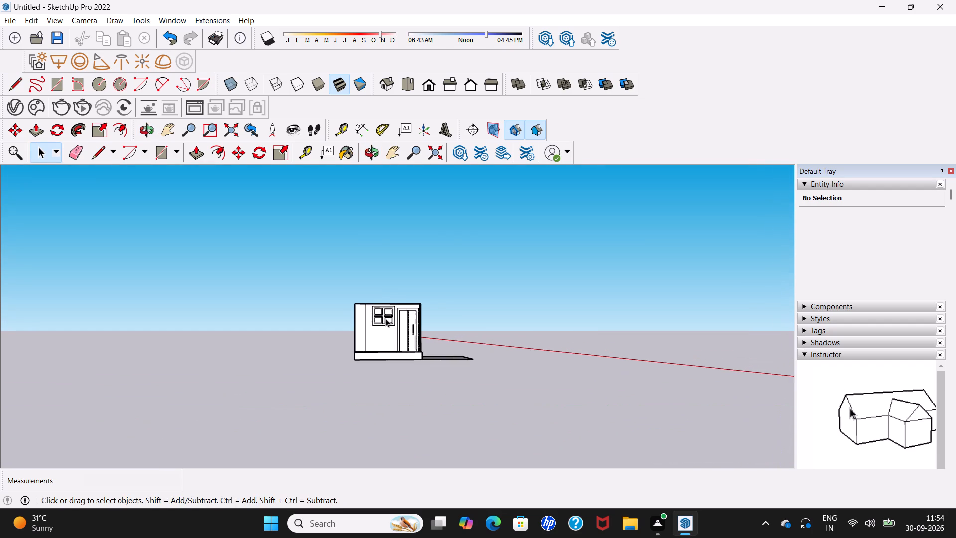
middle_click_drag(385, 318, 423, 266)
scroll(408, 279, "up", 1)
scroll(360, 332, "up", 6)
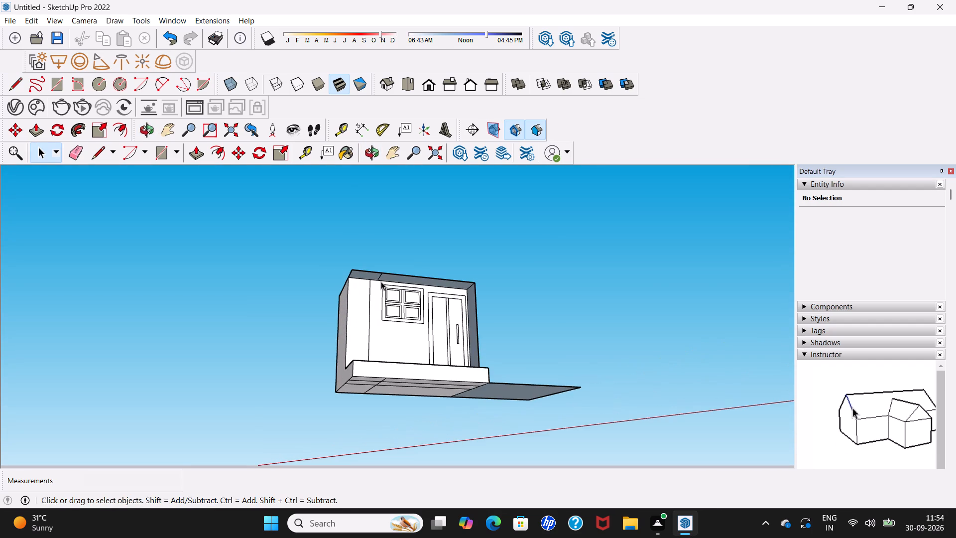
left_click(381, 276)
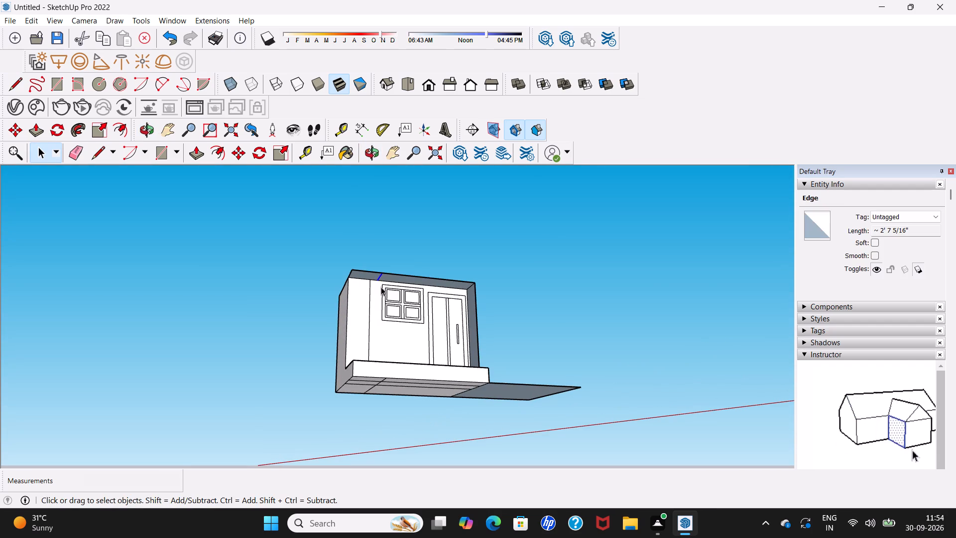
key("Delete")
Push/Pull the window's outer frame 4 7/16" outward from the front wall.
middle_click_drag(380, 325, 348, 532)
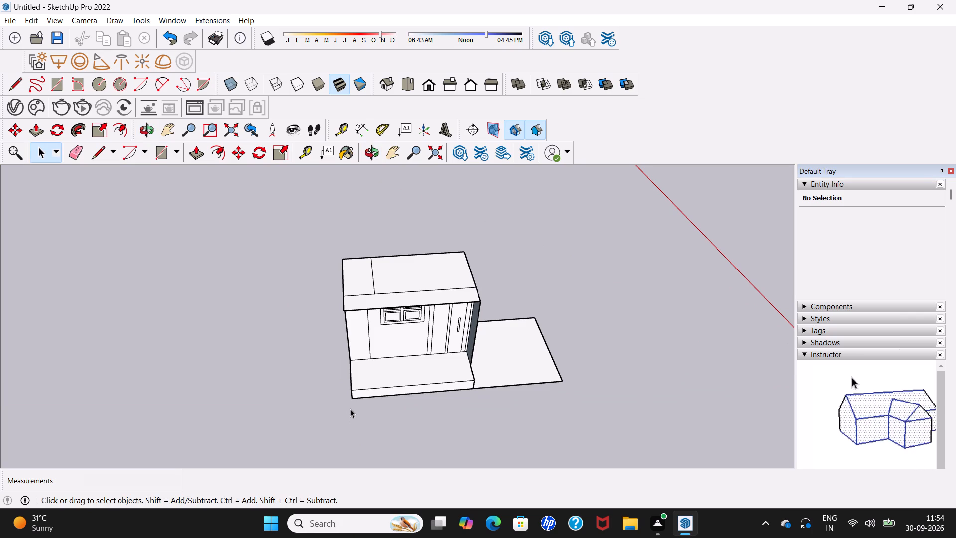
scroll(350, 409, "down", 4)
middle_click_drag(350, 410, 363, 303)
scroll(391, 324, "up", 7)
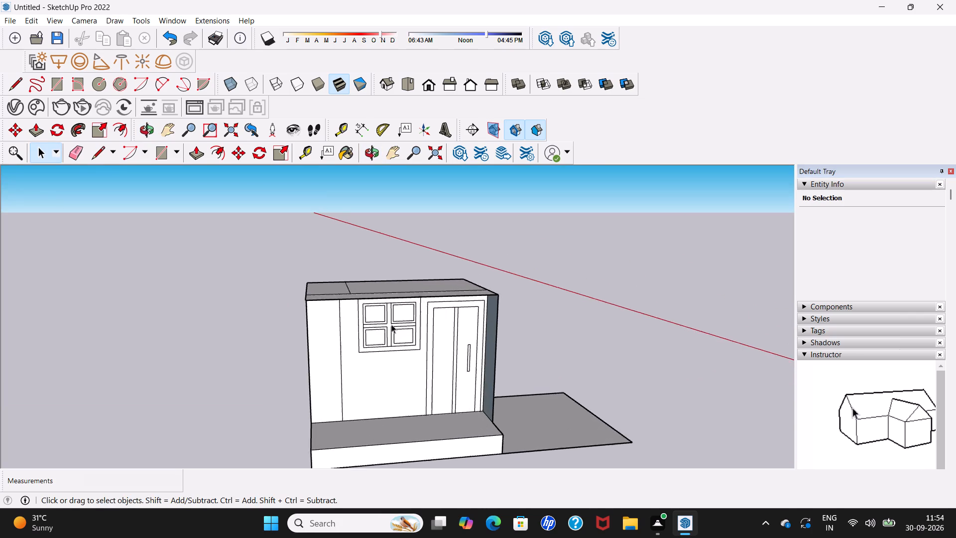
scroll(391, 324, "up", 3)
scroll(391, 324, "down", 5)
middle_click_drag(391, 327, 333, 336)
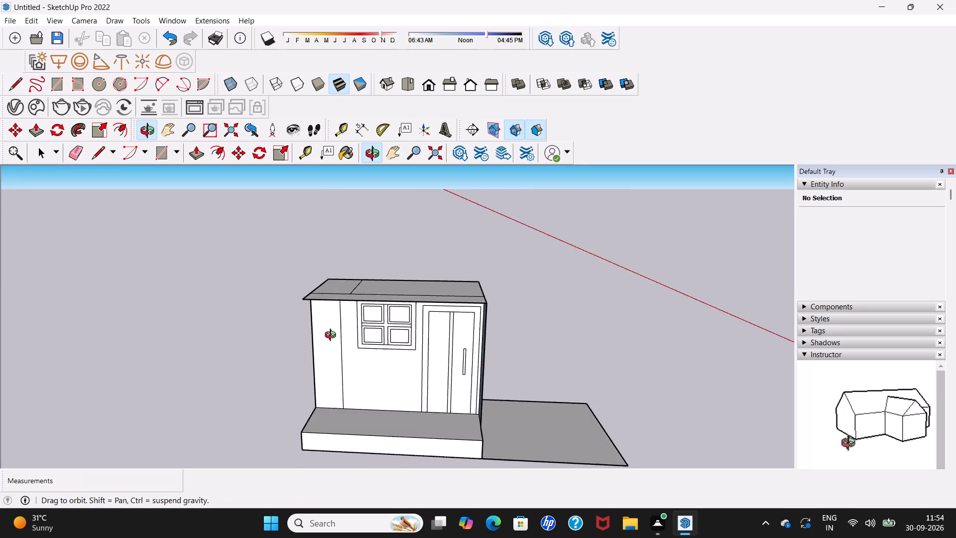
middle_click_drag(333, 336, 317, 302)
scroll(380, 380, "up", 2)
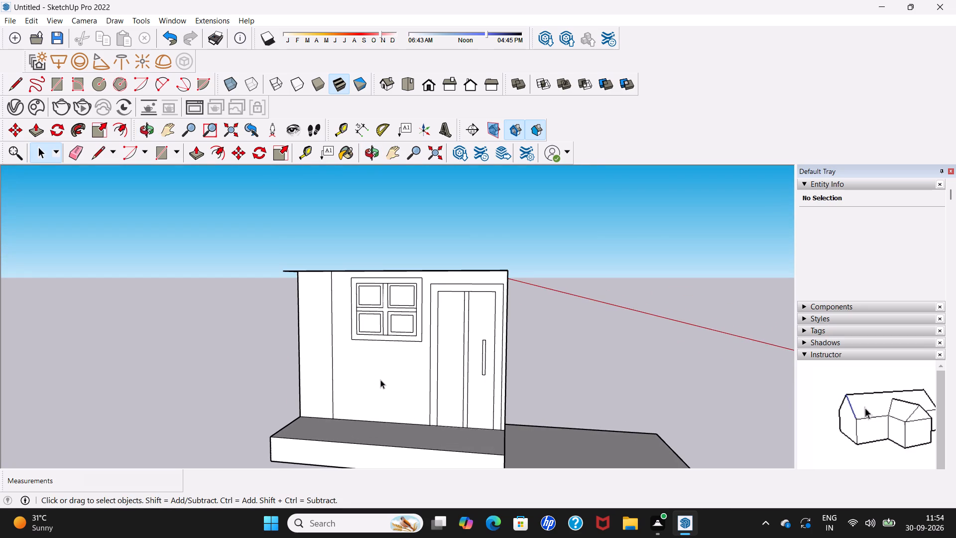
middle_click_drag(380, 380, 344, 339, "shift")
scroll(344, 339, "up", 3)
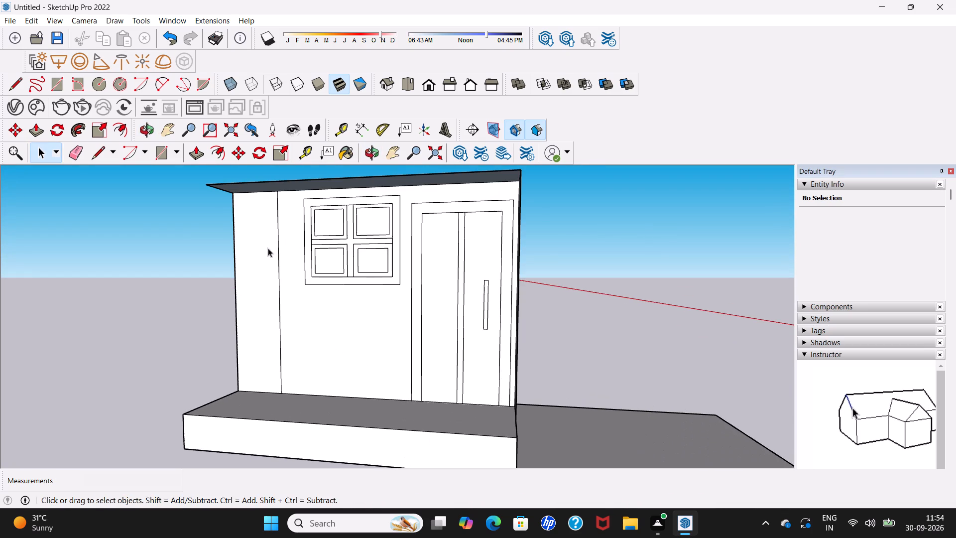
left_click(193, 154)
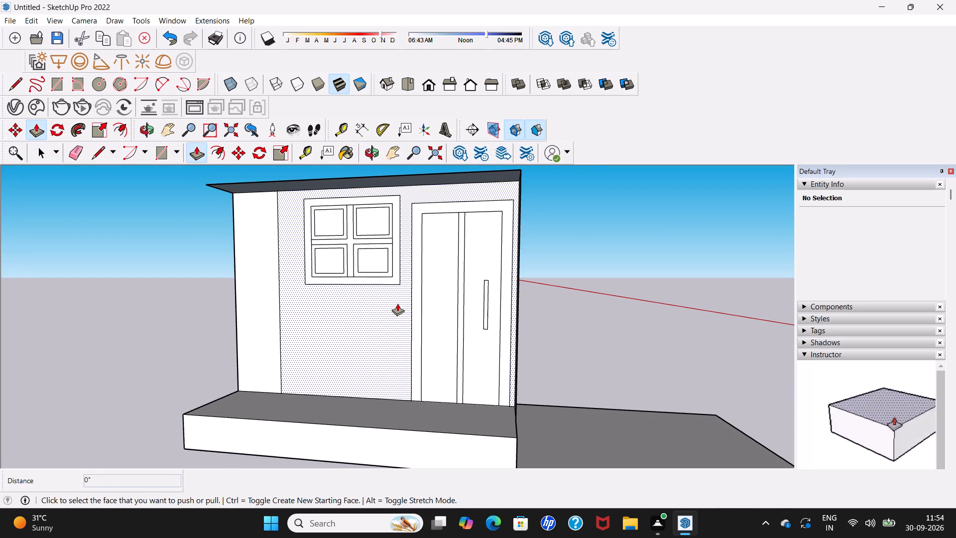
left_click(398, 275)
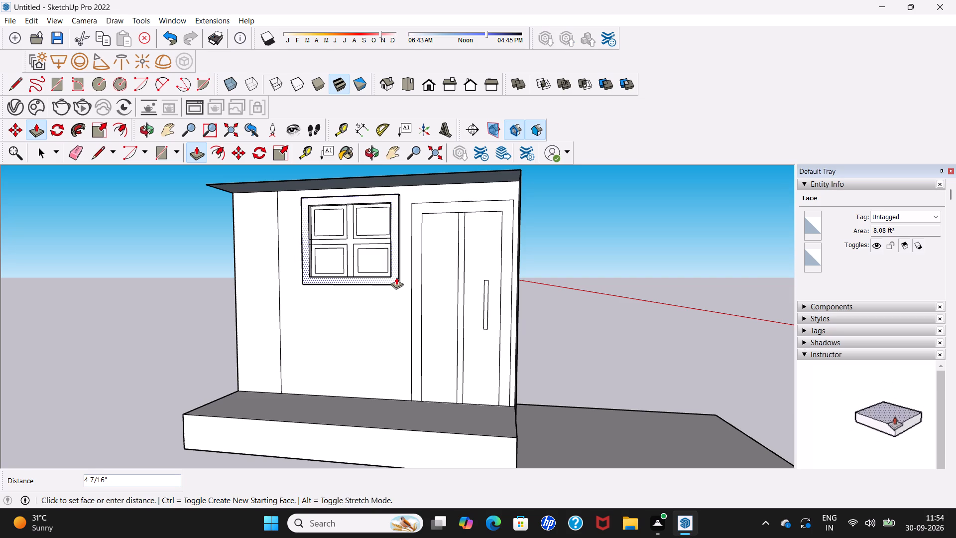
left_click(396, 277)
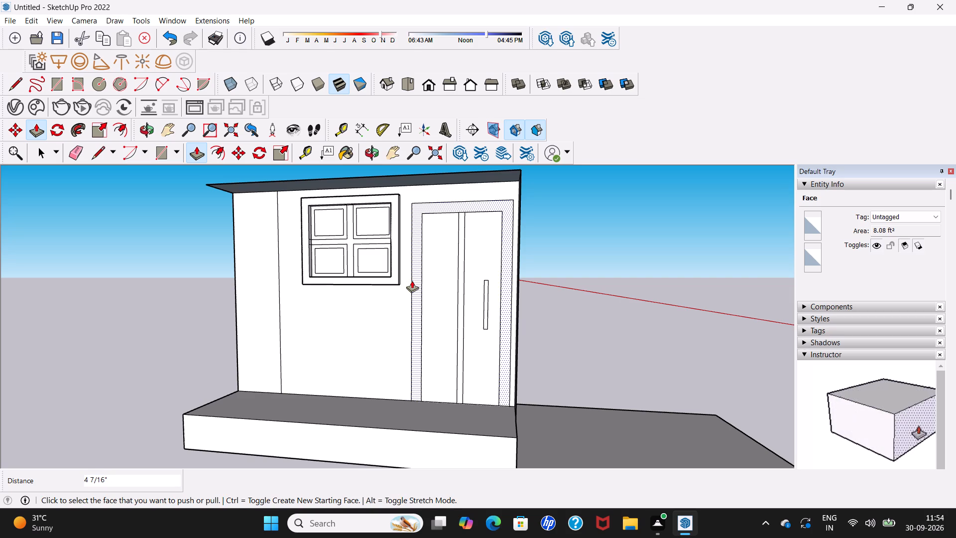
Push/Pull the door's outer frame 4 7/16" outward, level with the face of the window frame.
left_click(412, 280)
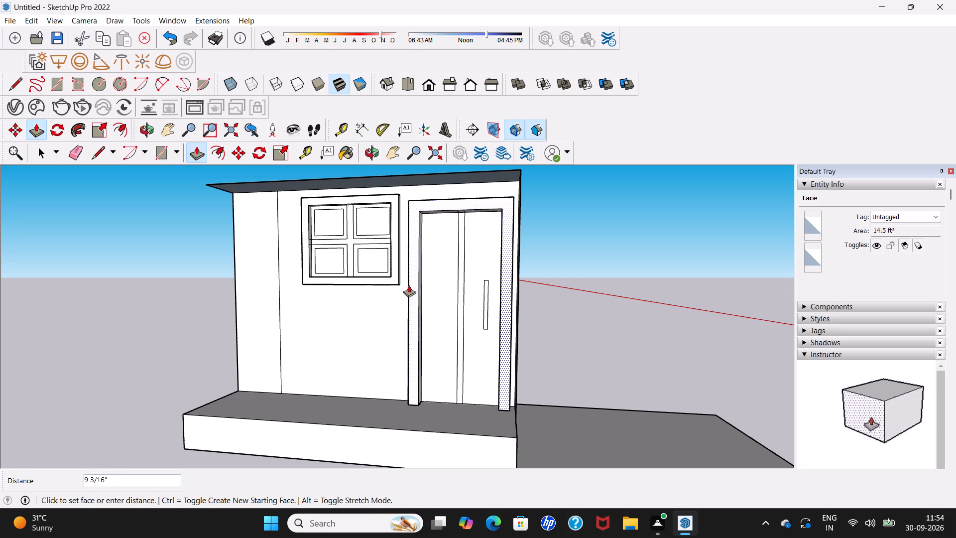
key("space")
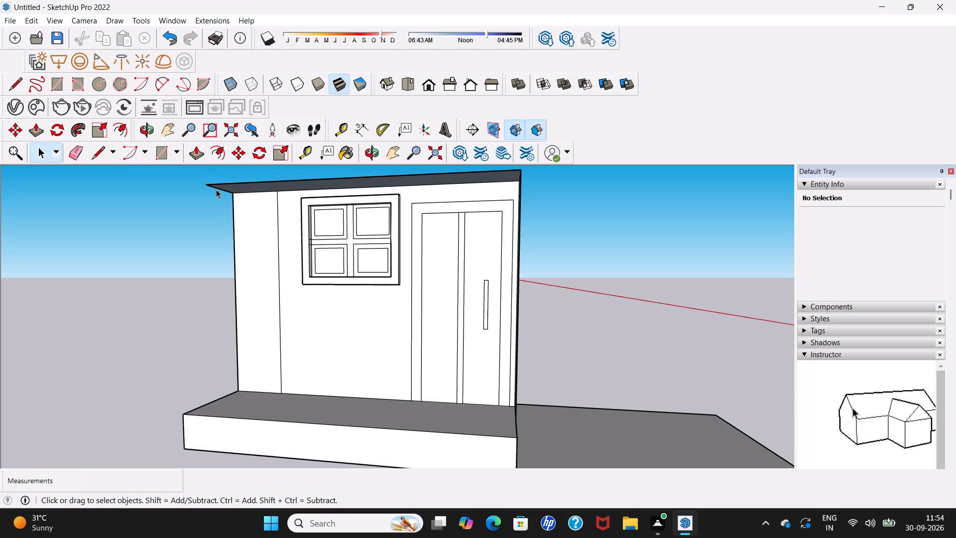
left_click(199, 157)
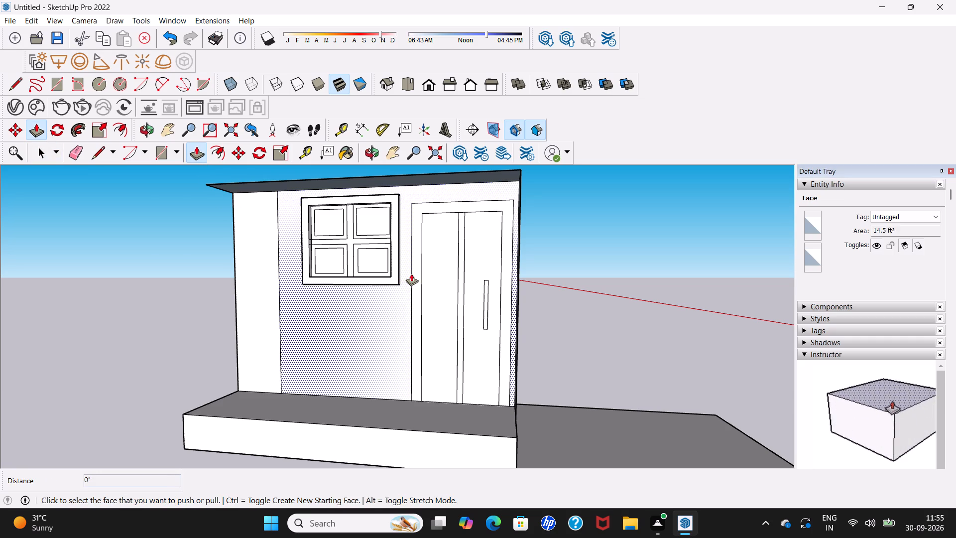
left_click(414, 275)
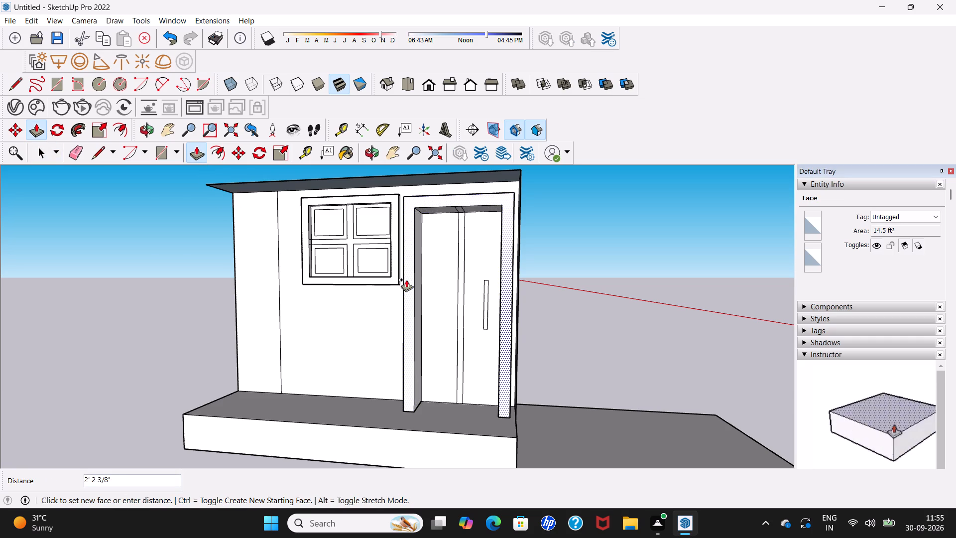
middle_click_drag(406, 279, 517, 277)
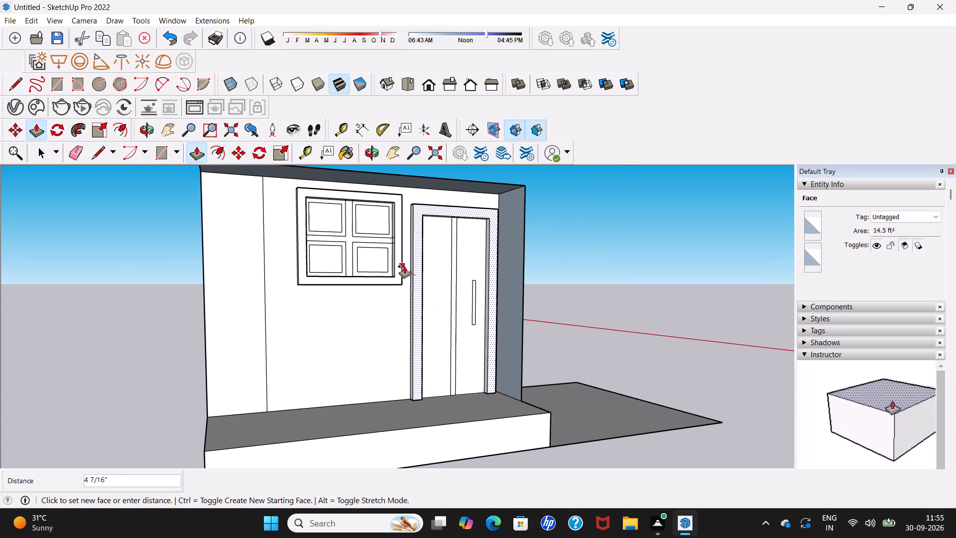
left_click(403, 266)
Push/Pull the wall face around the window and door 4 7/16" outward, flush with the window frame.
middle_click_drag(400, 282, 362, 291)
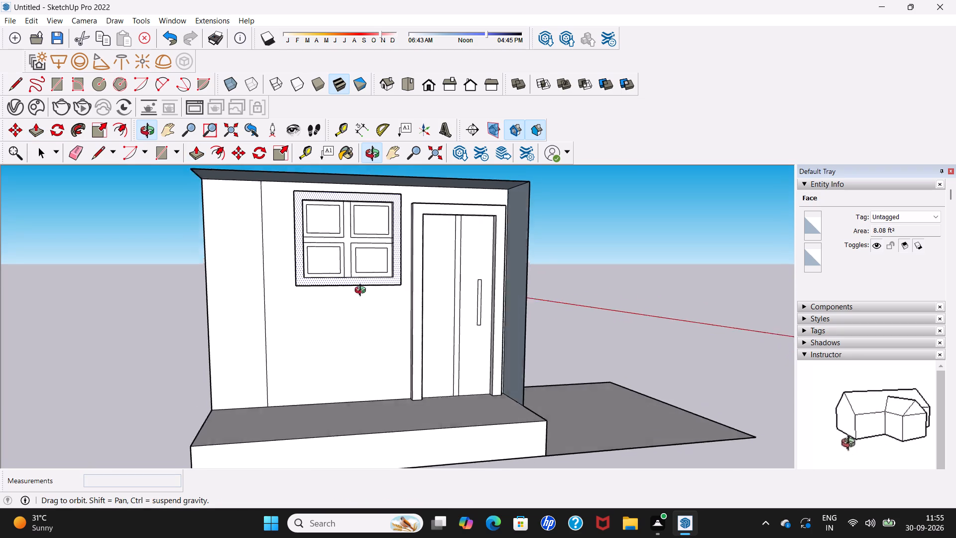
middle_click_drag(362, 291, 271, 301)
left_click(322, 316)
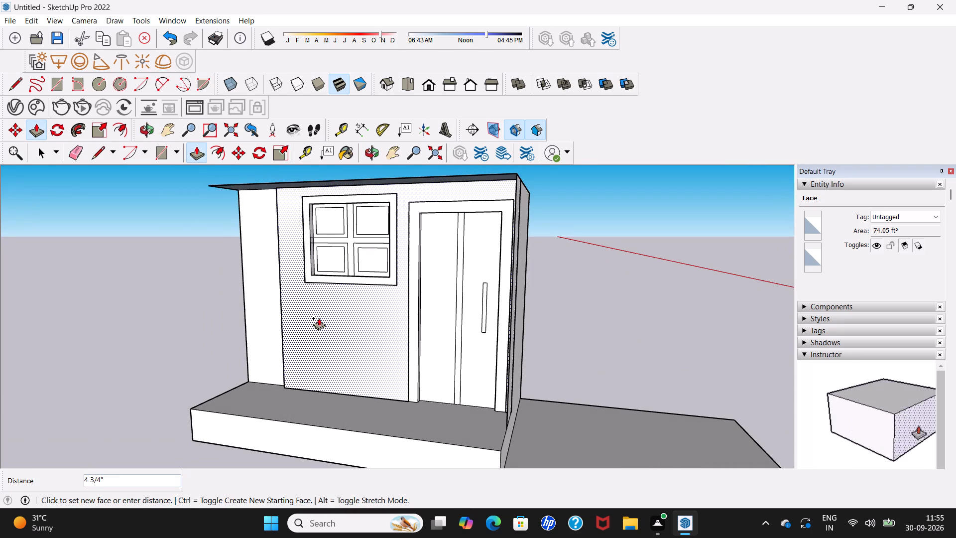
left_click(360, 277)
Push/Pull the window's outer frame a further 1 3/8" out from the thickened wall face.
scroll(360, 282, "down", 6)
middle_click_drag(356, 324, 598, 305)
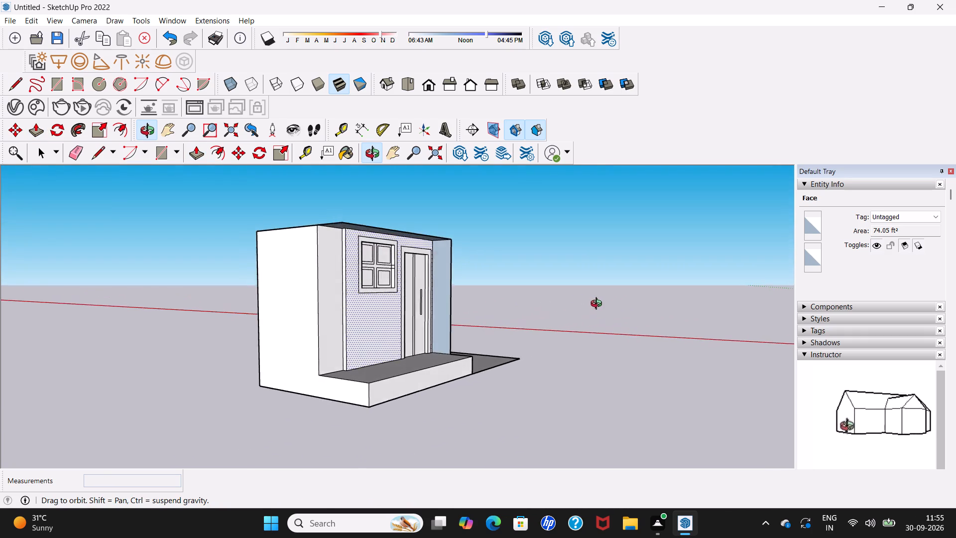
middle_click_drag(598, 305, 560, 311)
scroll(409, 325, "up", 5)
scroll(409, 325, "down", 4)
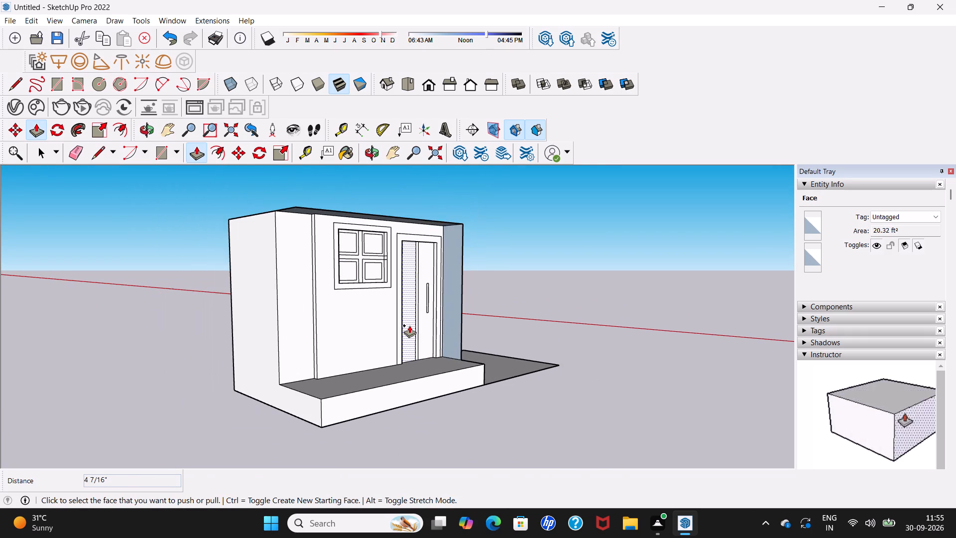
middle_click_drag(409, 325, 226, 325)
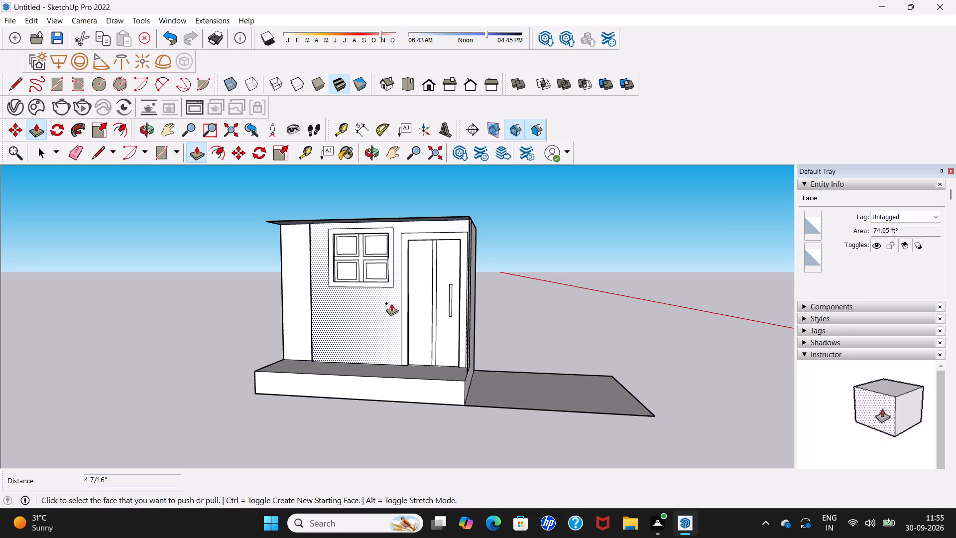
scroll(391, 303, "up", 3)
scroll(391, 303, "down", 3)
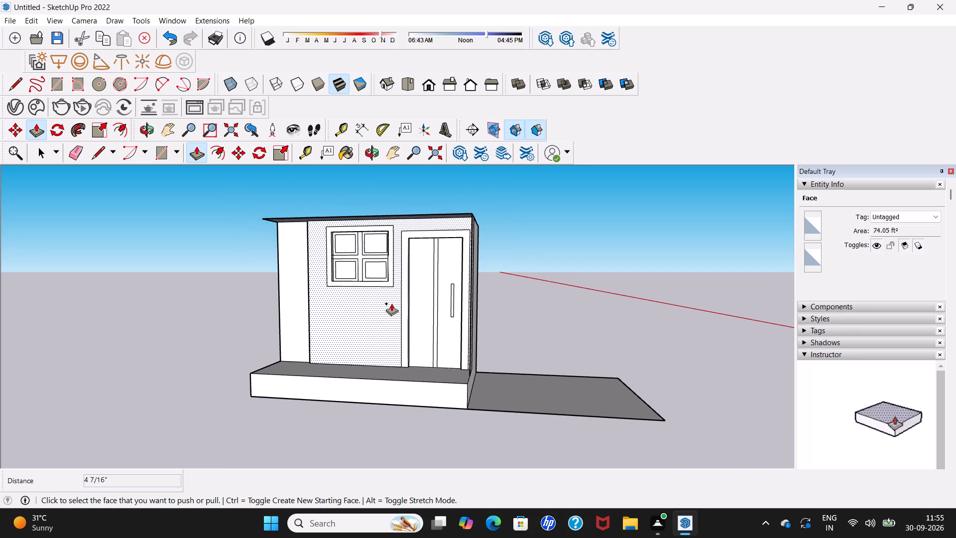
middle_click_drag(391, 303, 240, 322)
scroll(418, 289, "up", 4)
scroll(337, 290, "up", 3)
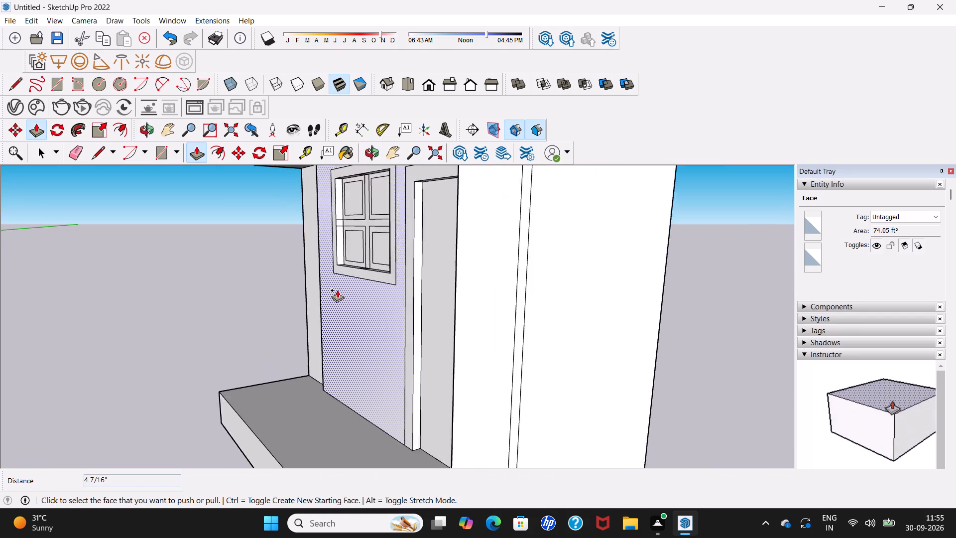
scroll(337, 290, "up", 2)
left_click(393, 270)
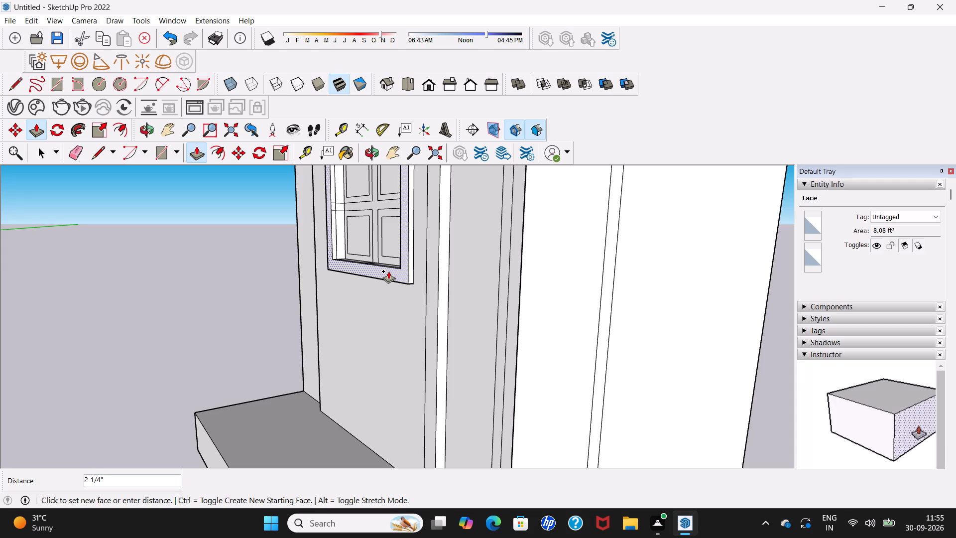
left_click(390, 271)
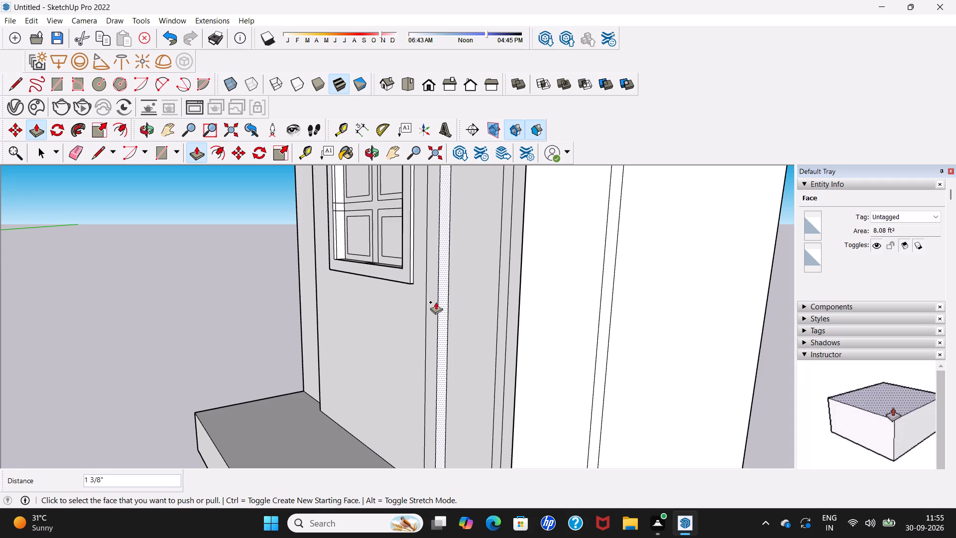
Push/Pull the door's outer frame 1 3/8" outward, level with the face of the window frame.
left_click(433, 304)
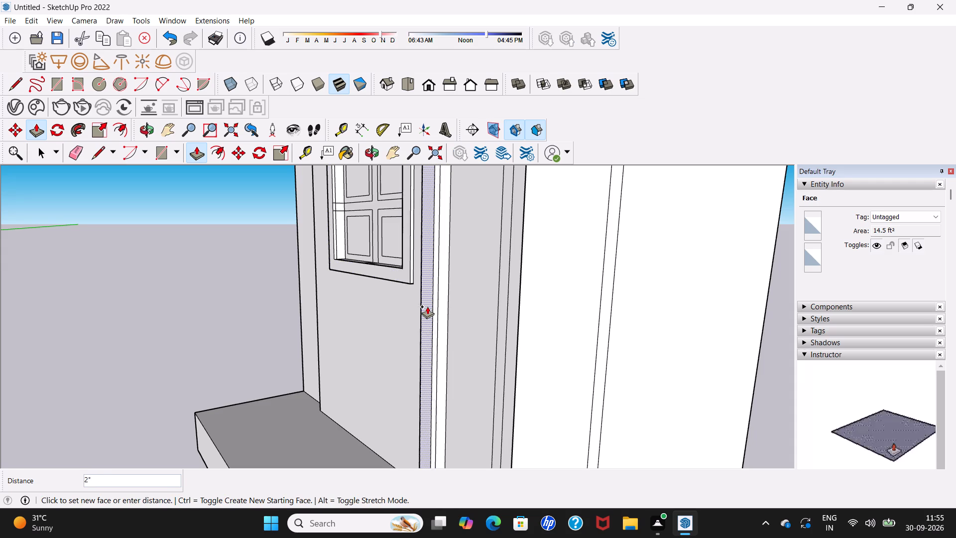
middle_click_drag(427, 306, 603, 283)
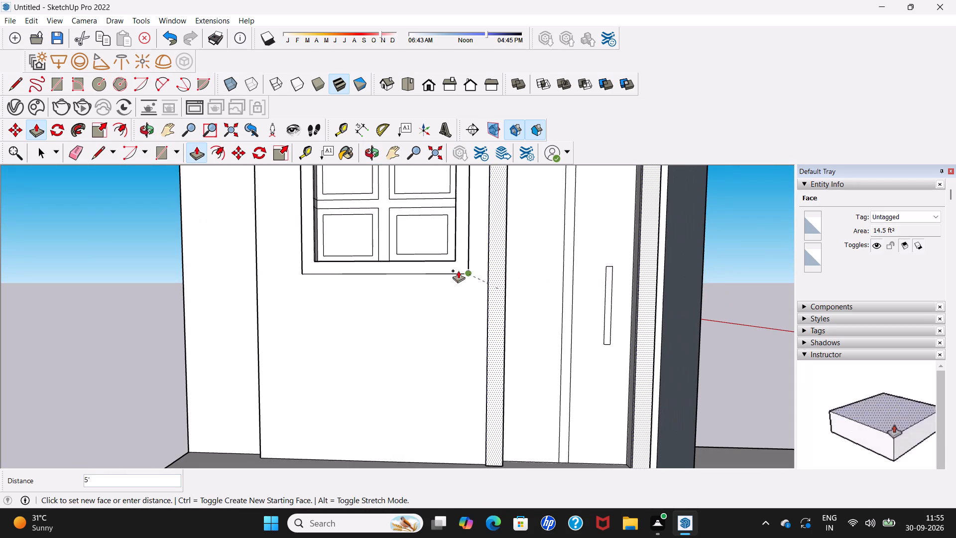
left_click(455, 269)
scroll(455, 269, "down", 12)
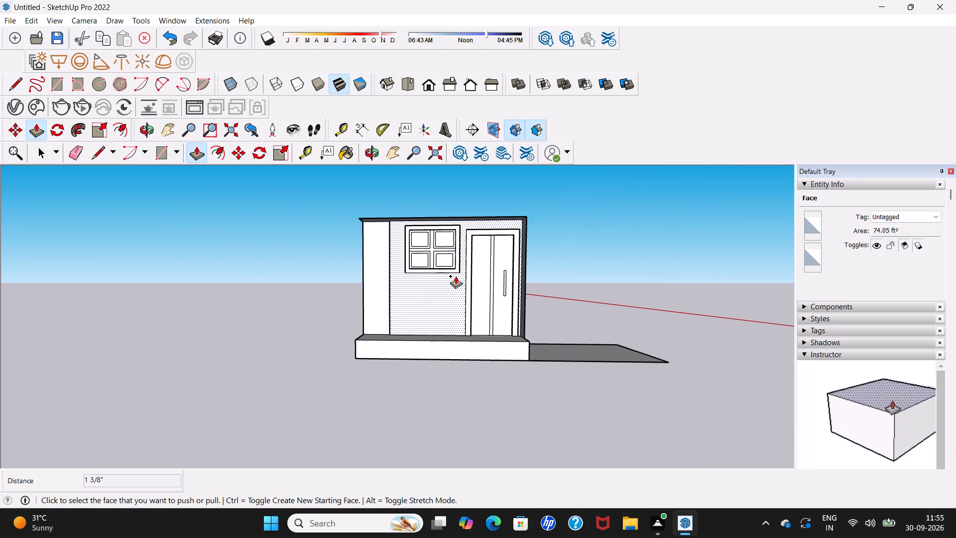
key("space")
Erase the leftover horizontal edge segments crossing the window recess's side reveal nearest the door.
middle_click_drag(424, 329, 446, 292)
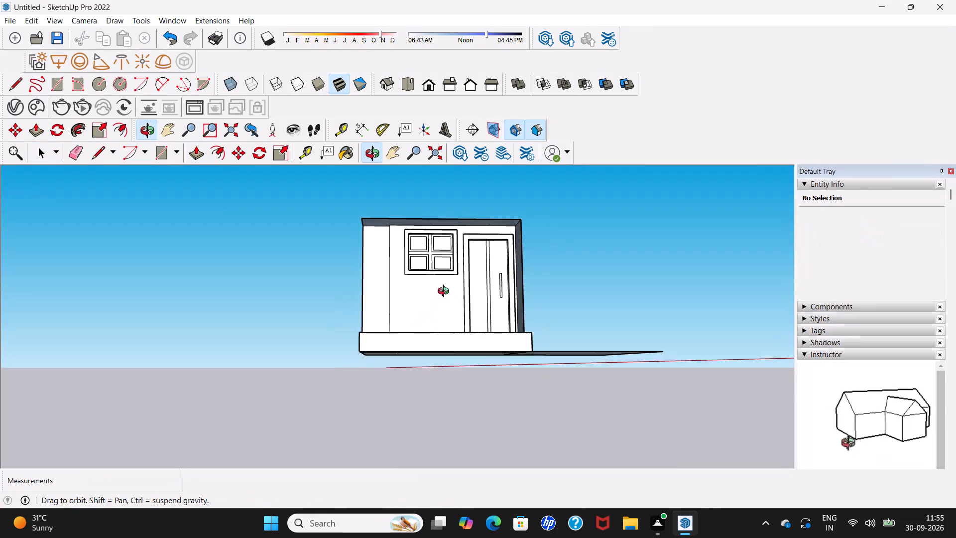
middle_click_drag(446, 292, 446, 291)
scroll(444, 287, "up", 6)
scroll(429, 234, "up", 3)
middle_click_drag(429, 234, 513, 275)
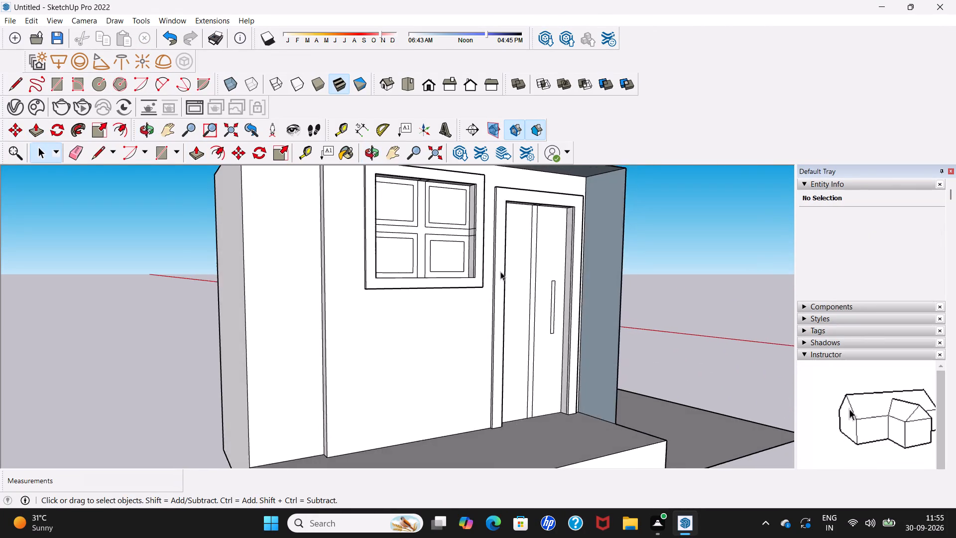
scroll(502, 271, "up", 4)
middle_click_drag(453, 247, 497, 265)
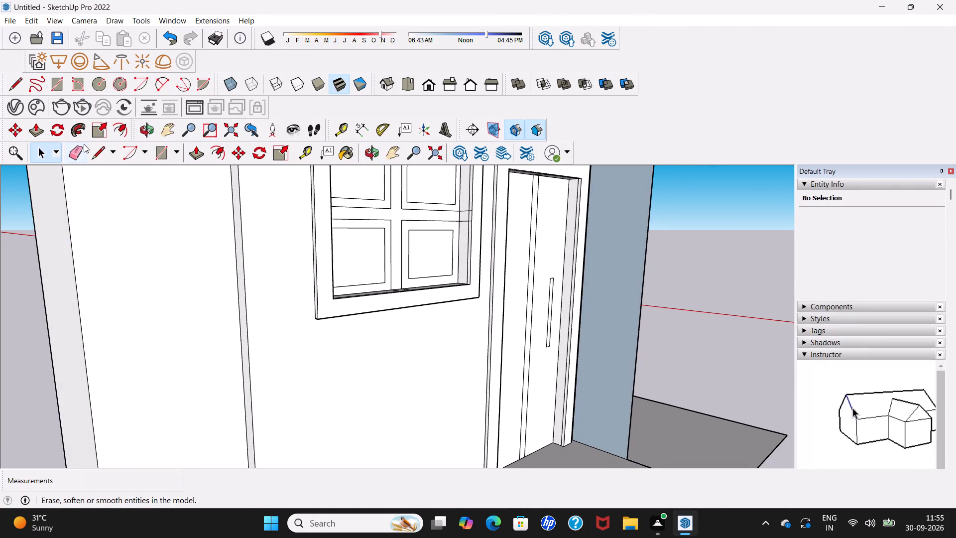
left_click(83, 148)
scroll(399, 235, "up", 8)
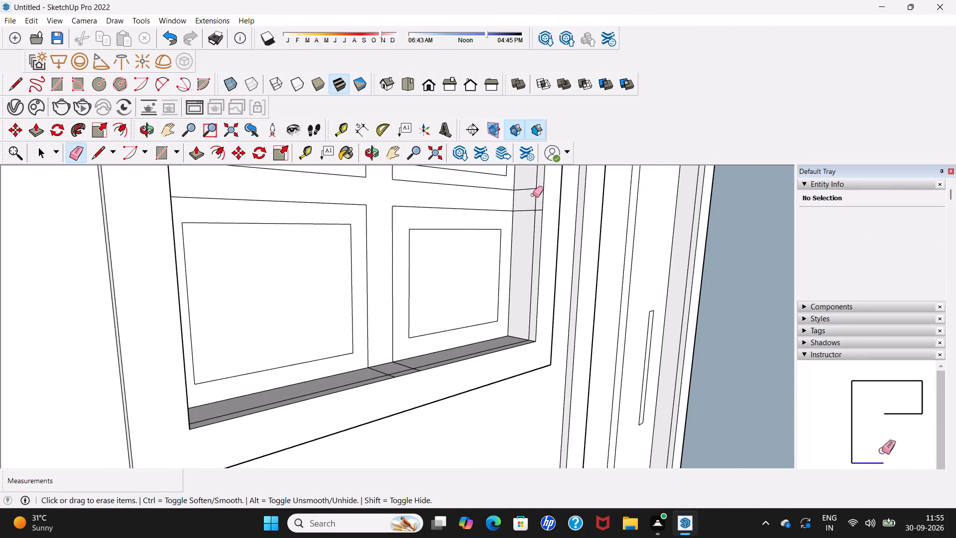
left_click_drag(529, 184, 529, 216)
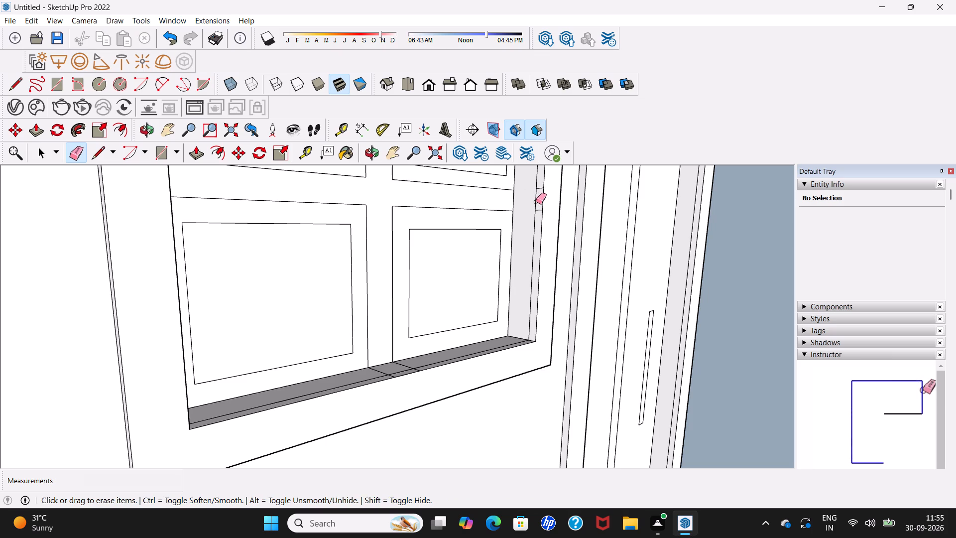
left_click(536, 202)
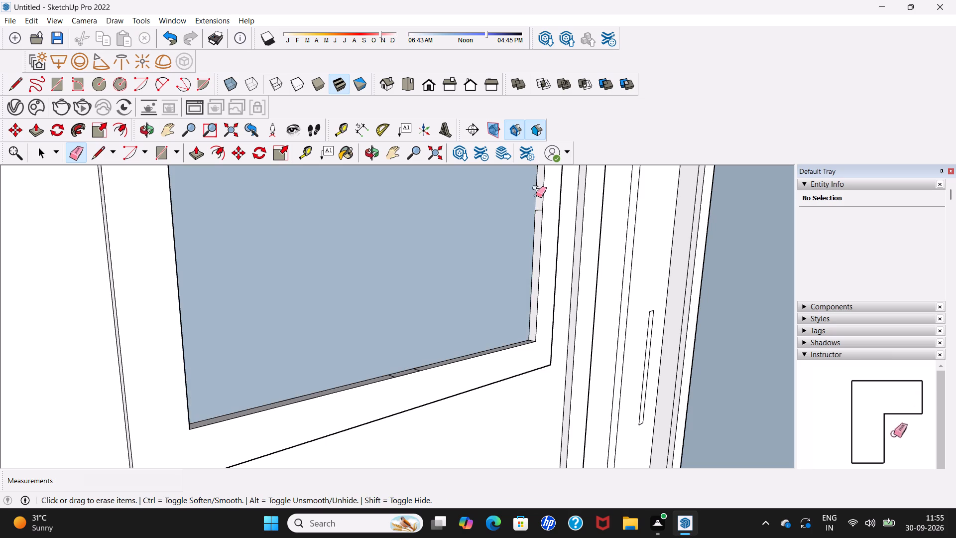
key("ctrl+z")
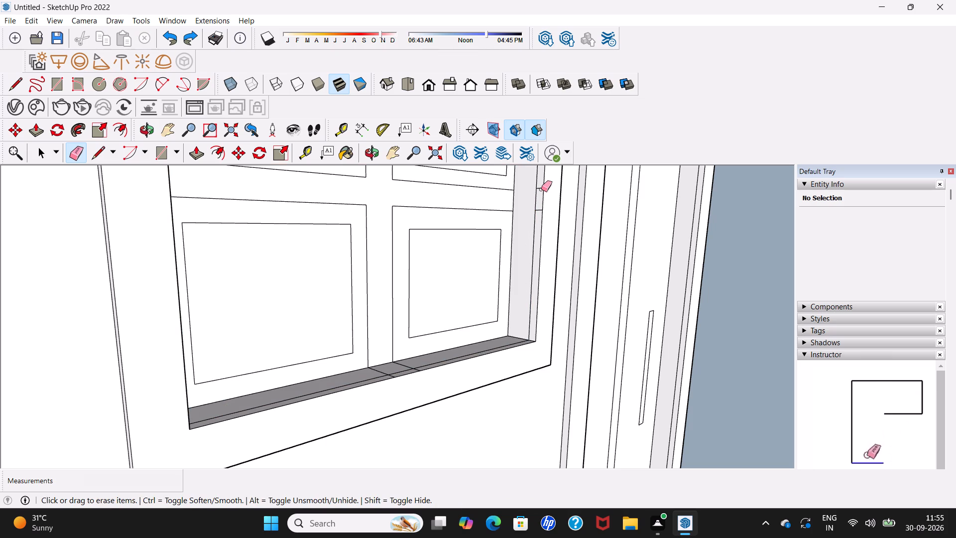
left_click(541, 189)
left_click(539, 210)
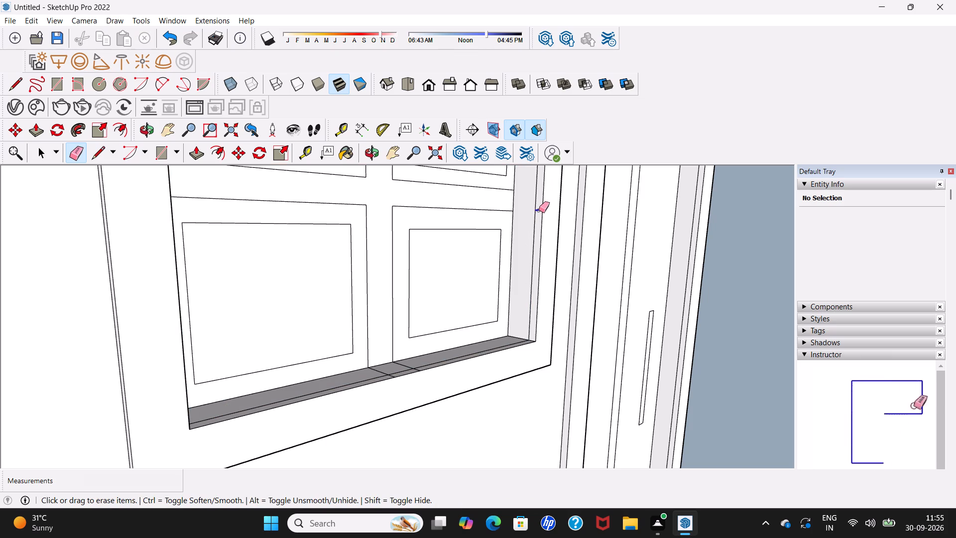
Erase the leftover short edge segments crossing the window recess's bottom sill below the central mullion.
scroll(514, 256, "down", 2)
middle_click_drag(427, 341, 415, 412)
scroll(416, 412, "up", 3)
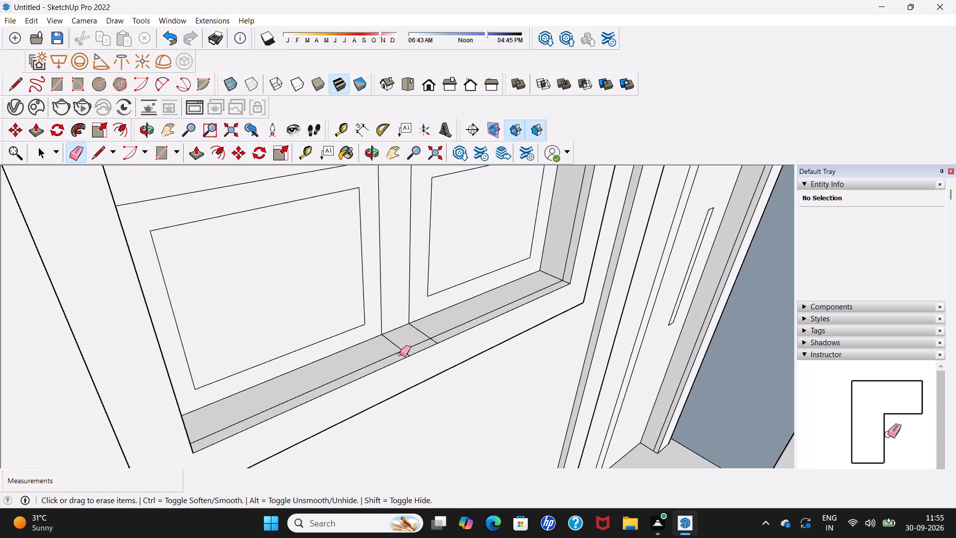
scroll(400, 354, "up", 5)
left_click(409, 353)
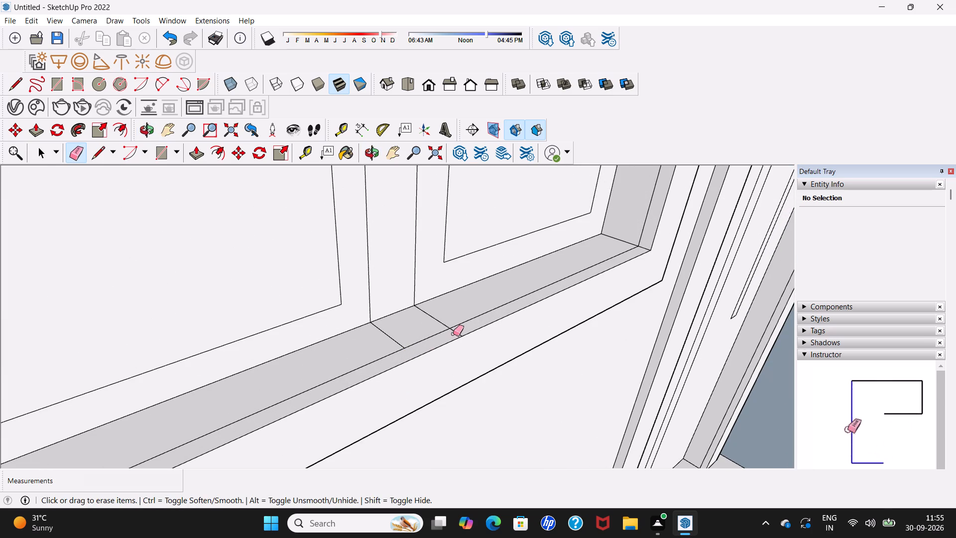
left_click(457, 332)
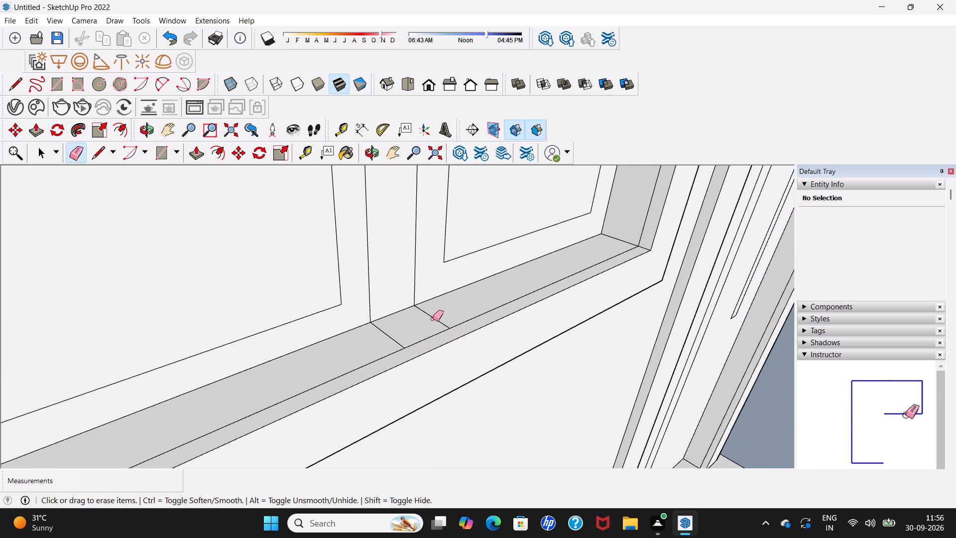
left_click(433, 318)
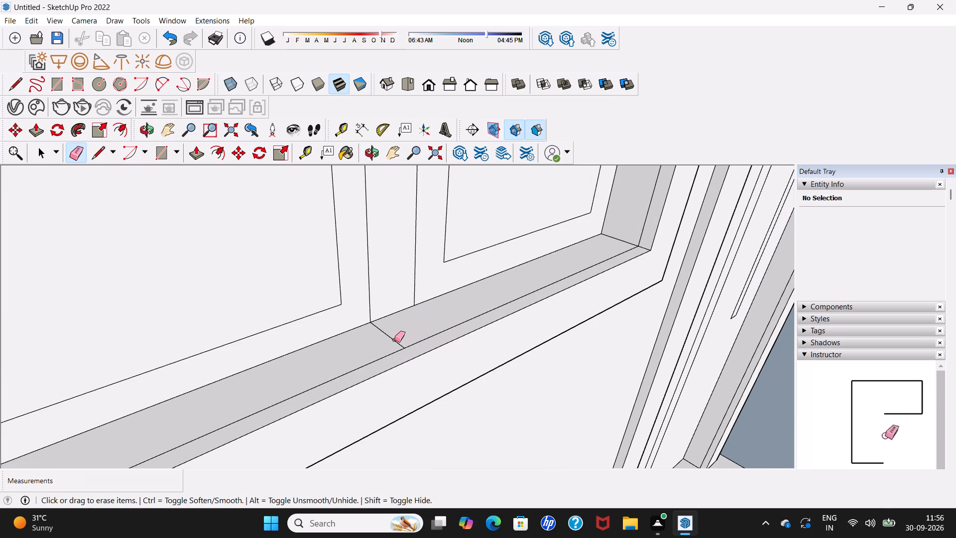
left_click(394, 340)
left_click(395, 353)
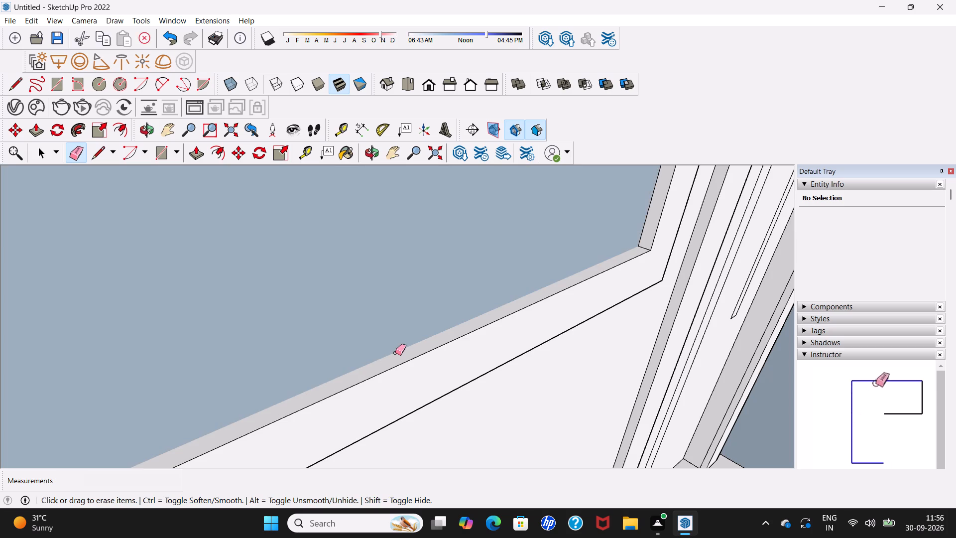
key("ctrl+z")
Erase the leftover horizontal edge segments crossing the window recess's side reveal farthest from the door.
scroll(395, 353, "down", 2)
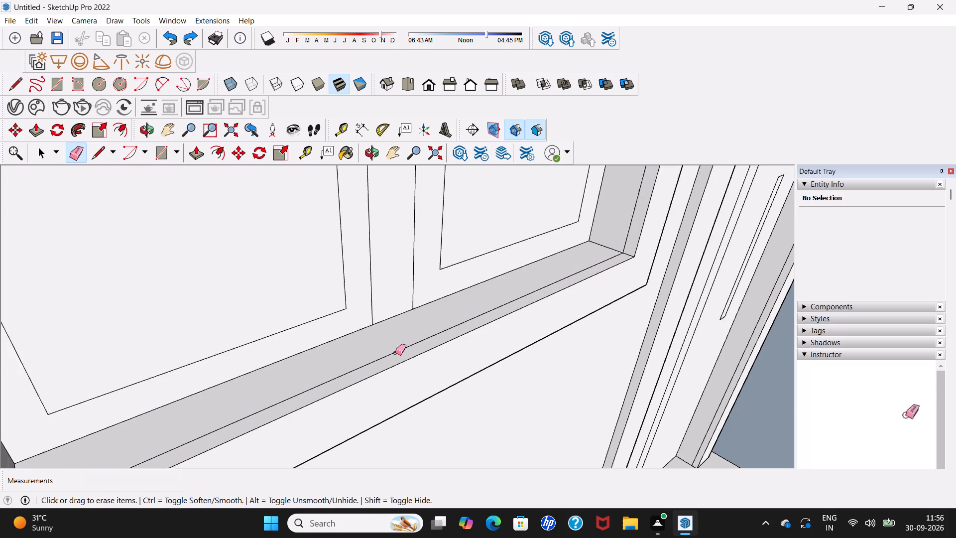
scroll(395, 353, "down", 11)
middle_click_drag(394, 348, 303, 338)
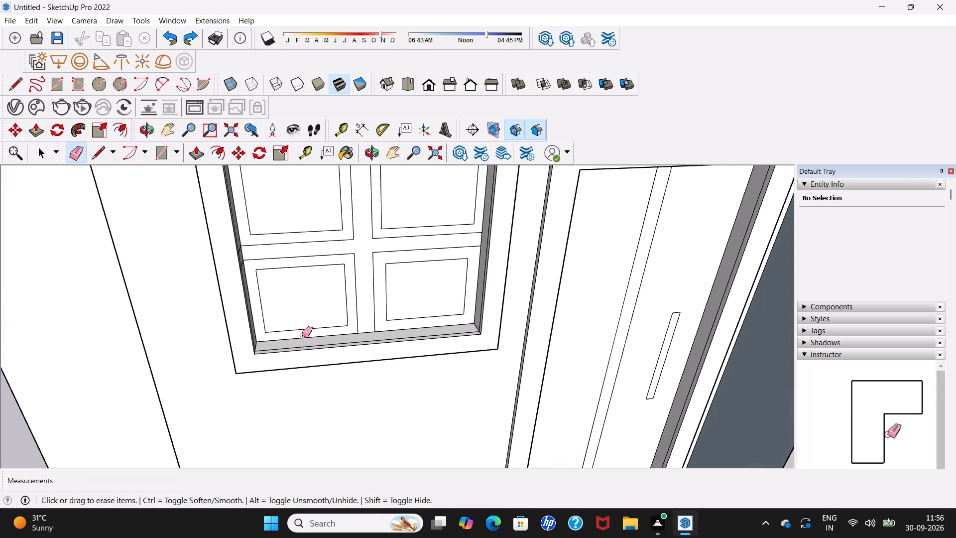
scroll(302, 332, "down", 7)
middle_click_drag(290, 304, 241, 255)
scroll(274, 265, "up", 2)
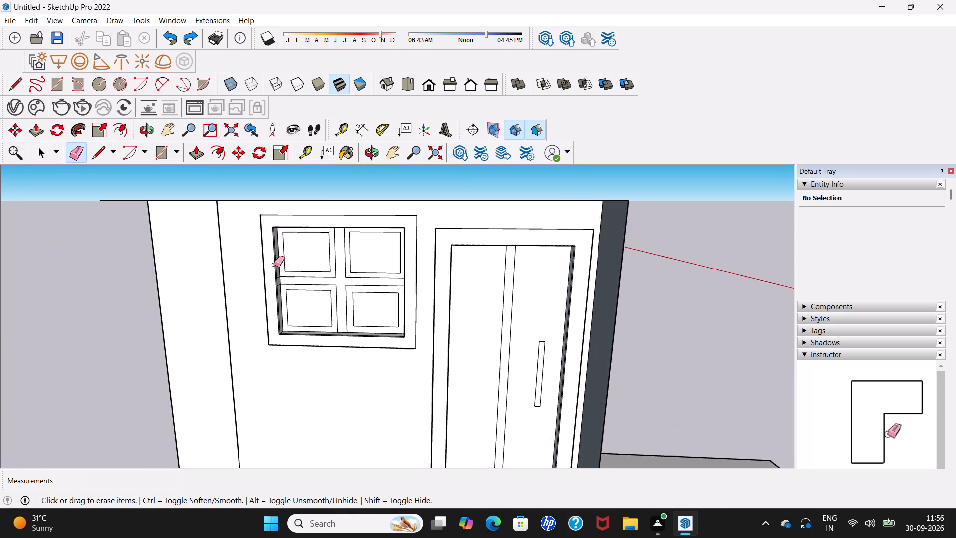
scroll(274, 265, "up", 6)
middle_click_drag(283, 295, 221, 293)
scroll(279, 299, "up", 3)
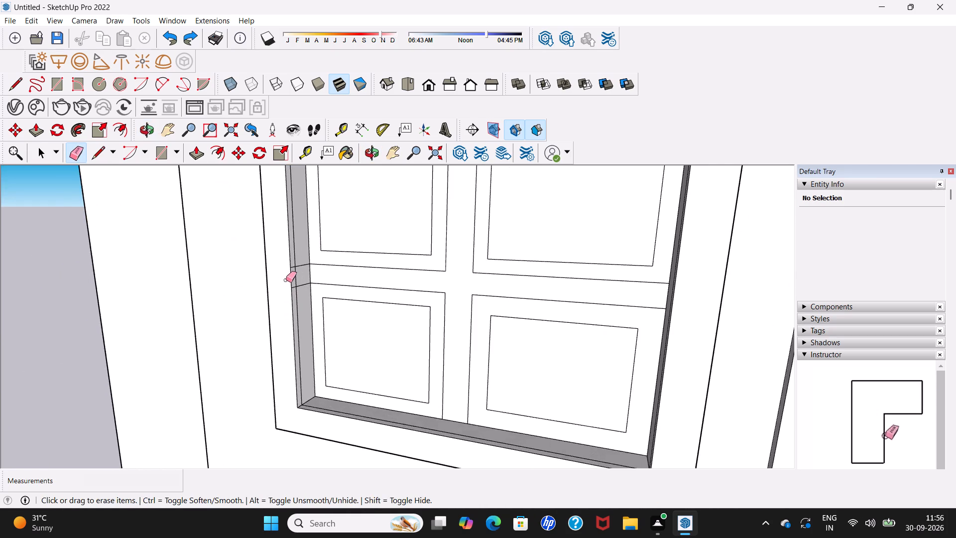
scroll(292, 280, "up", 5)
left_click(294, 258)
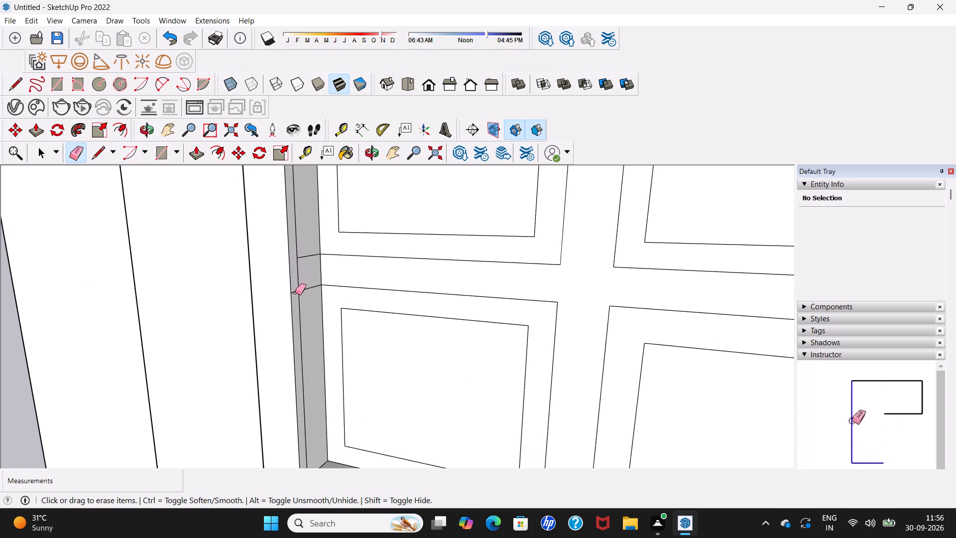
left_click(295, 293)
left_click(314, 287)
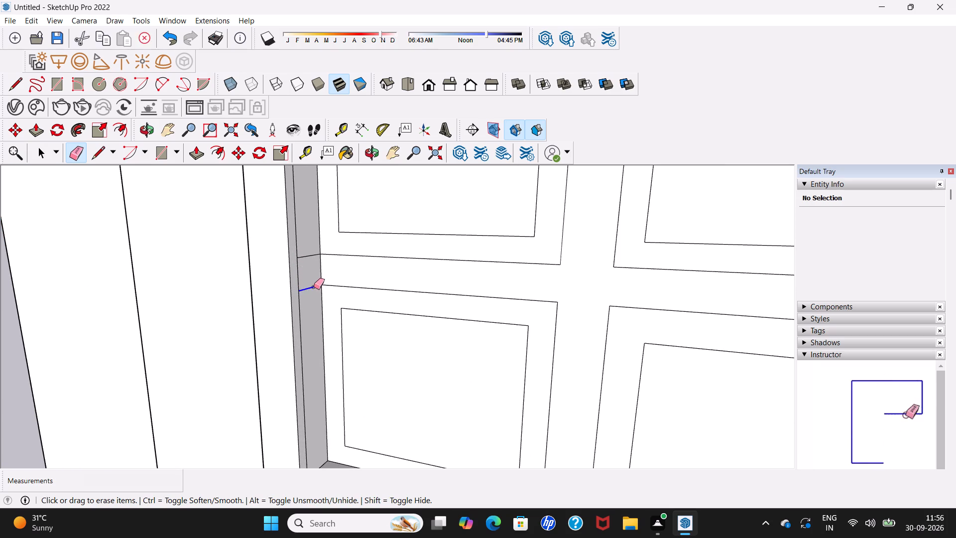
left_click(313, 255)
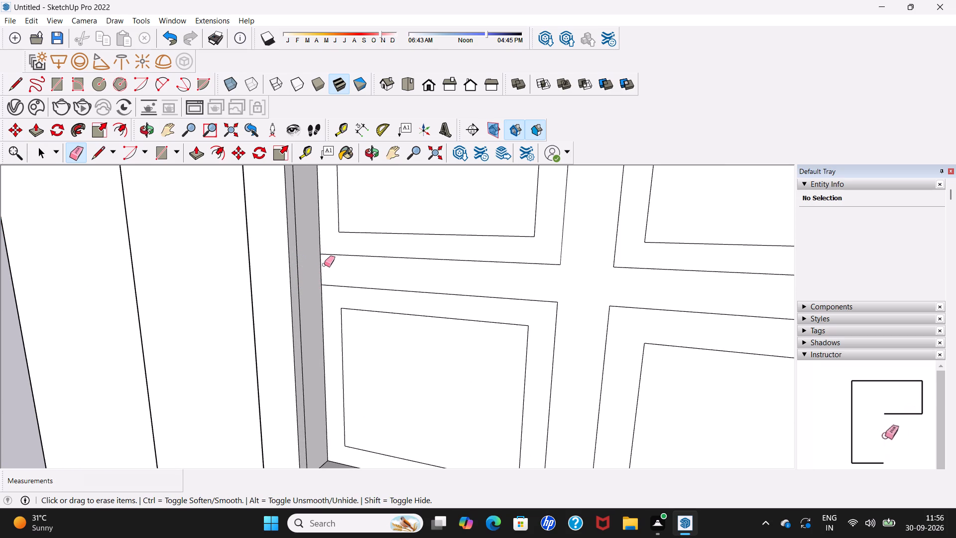
Erase the leftover short edge segments crossing the top reveal of the window recess above the central mullion.
scroll(322, 268, "down", 14)
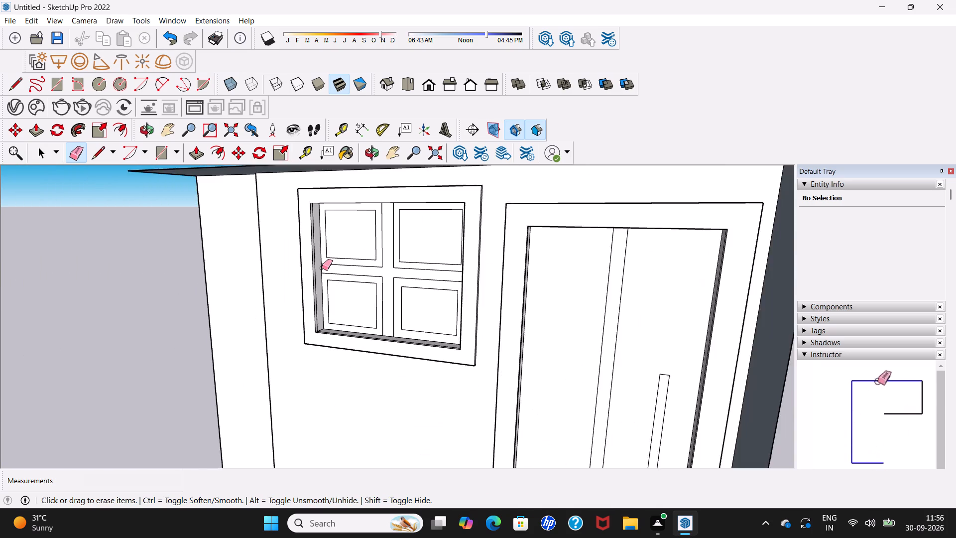
scroll(322, 268, "down", 2)
middle_click_drag(322, 268, 362, 195)
scroll(393, 220, "up", 6)
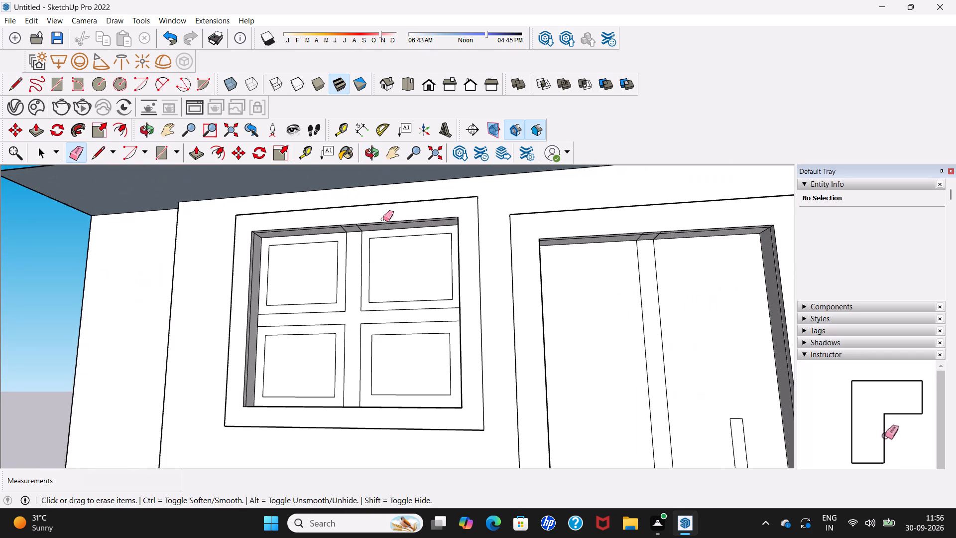
middle_click_drag(372, 229, 367, 208)
scroll(349, 240, "up", 7)
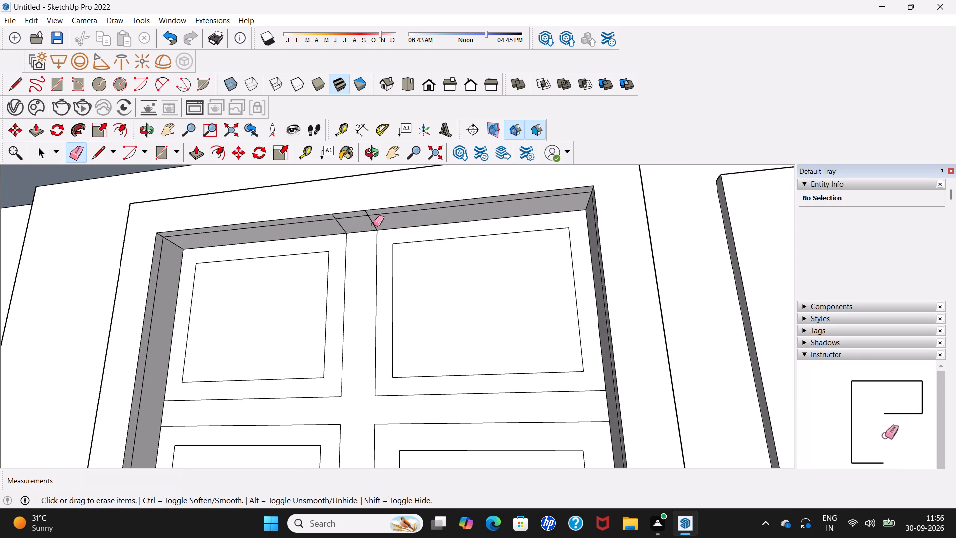
left_click(373, 224)
left_click(341, 225)
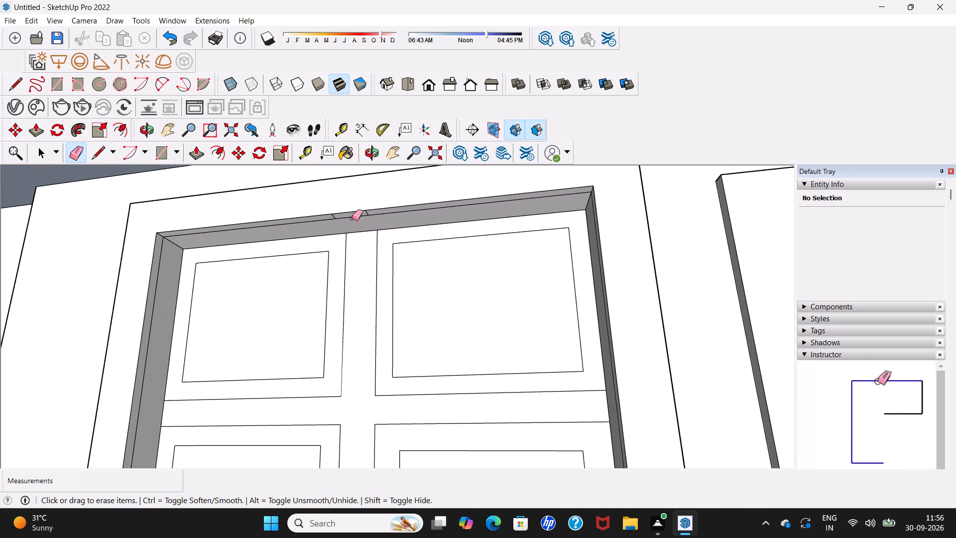
scroll(352, 218, "up", 11)
left_click(385, 205)
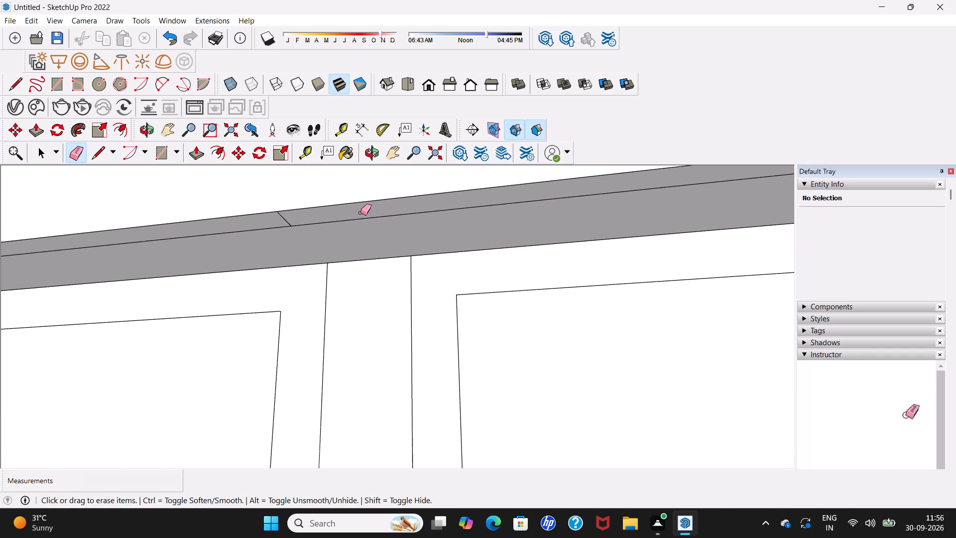
left_click(284, 221)
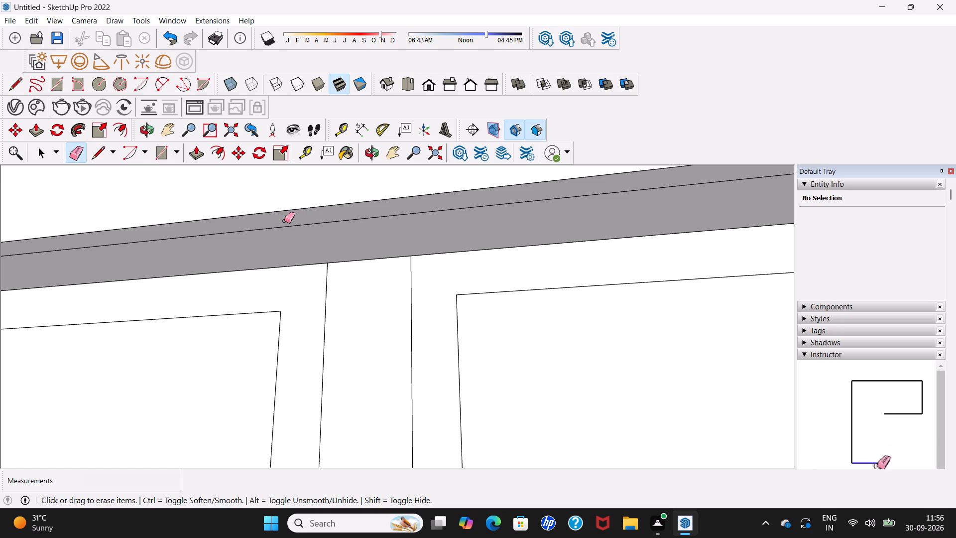
Erase the leftover short edge segments crossing the top reveal of the door recess above the door's vertical strip.
scroll(284, 221, "down", 19)
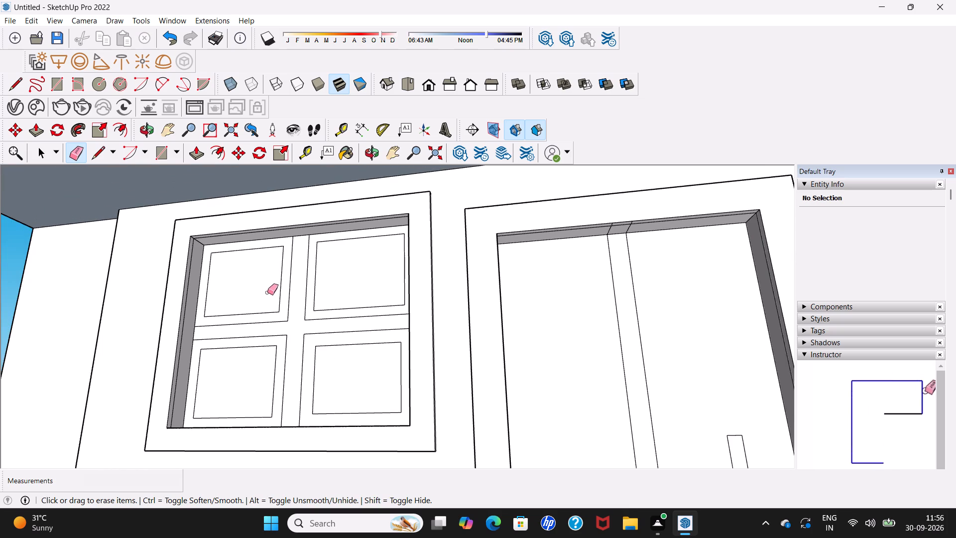
middle_click_drag(267, 292, 519, 341)
scroll(494, 340, "up", 1)
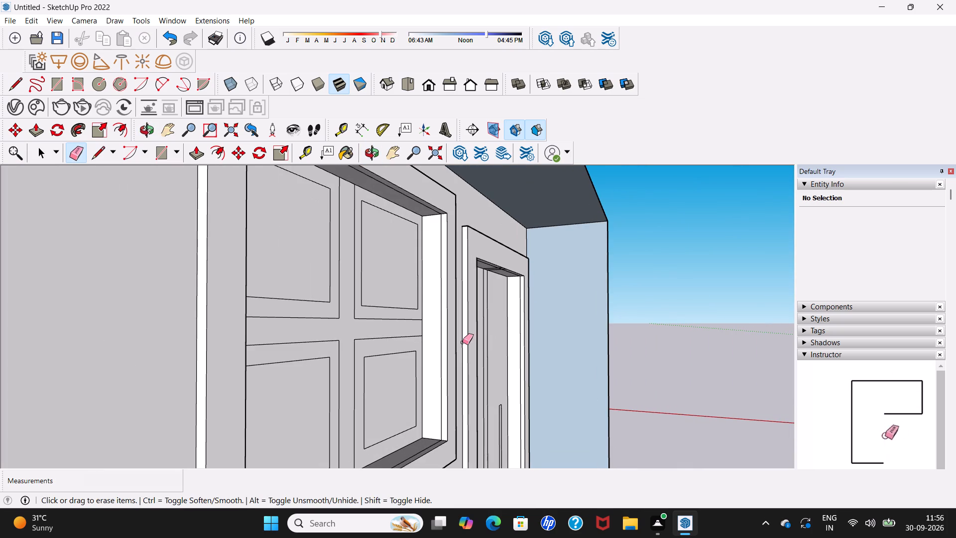
scroll(460, 342, "down", 7)
middle_click_drag(459, 342, 340, 385)
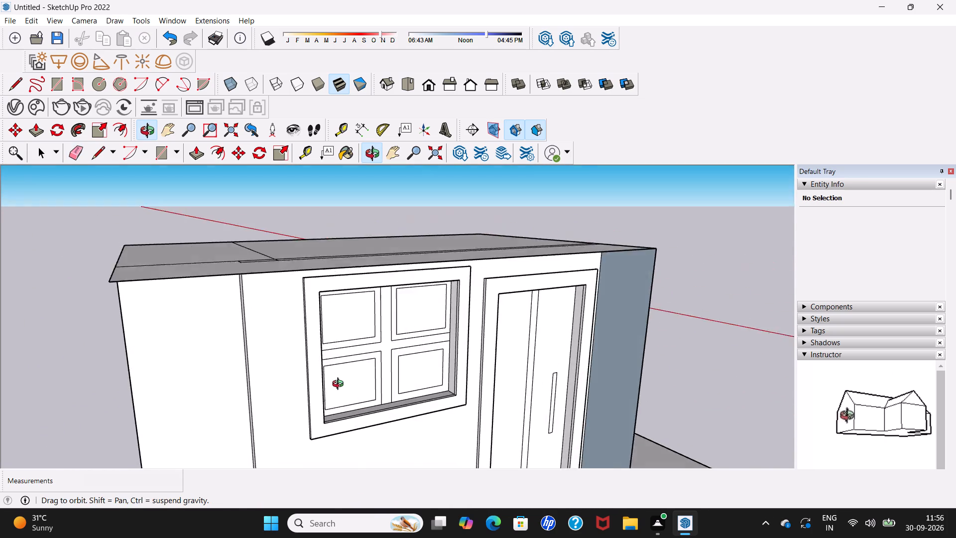
middle_click_drag(340, 385, 340, 382)
middle_click_drag(544, 361, 517, 252)
scroll(539, 319, "up", 5)
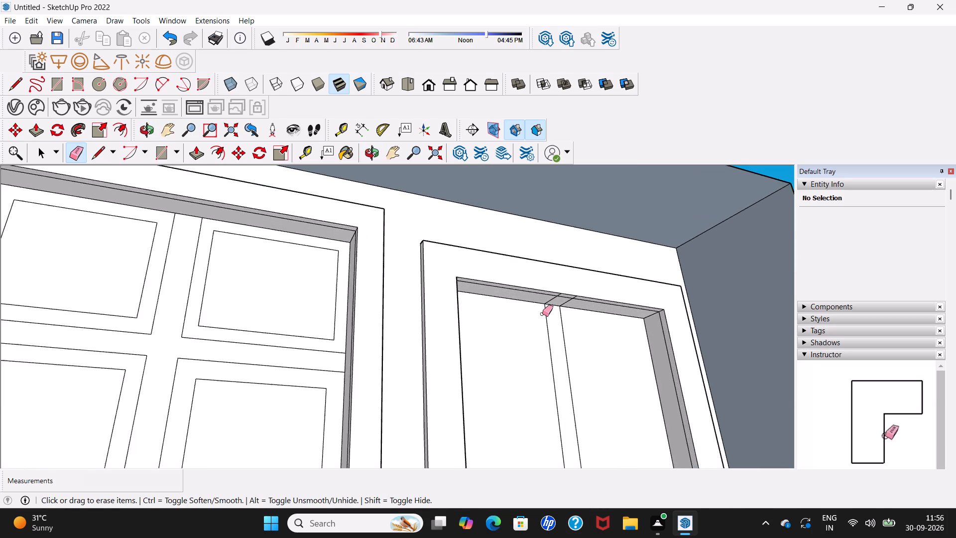
scroll(542, 314, "up", 8)
left_click(557, 290)
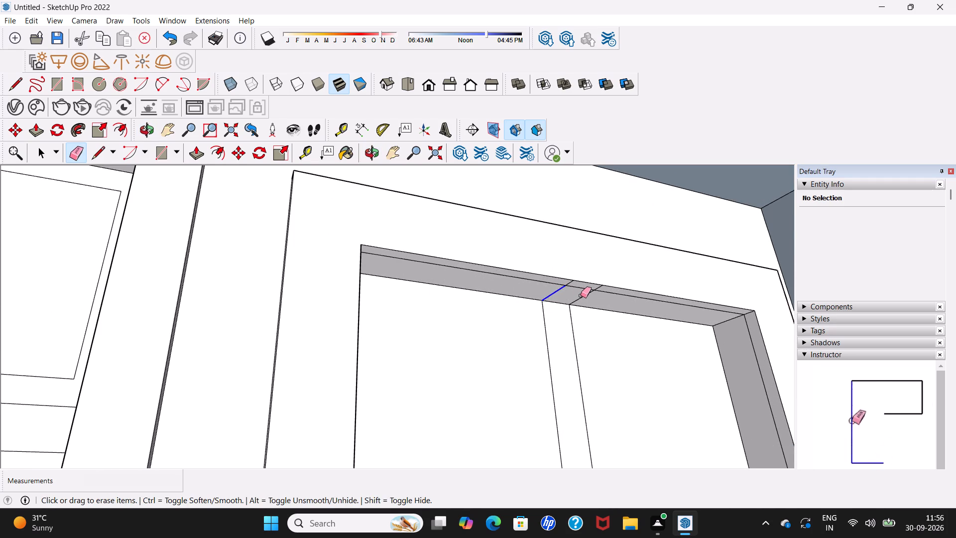
left_click(581, 296)
scroll(590, 290, "up", 5)
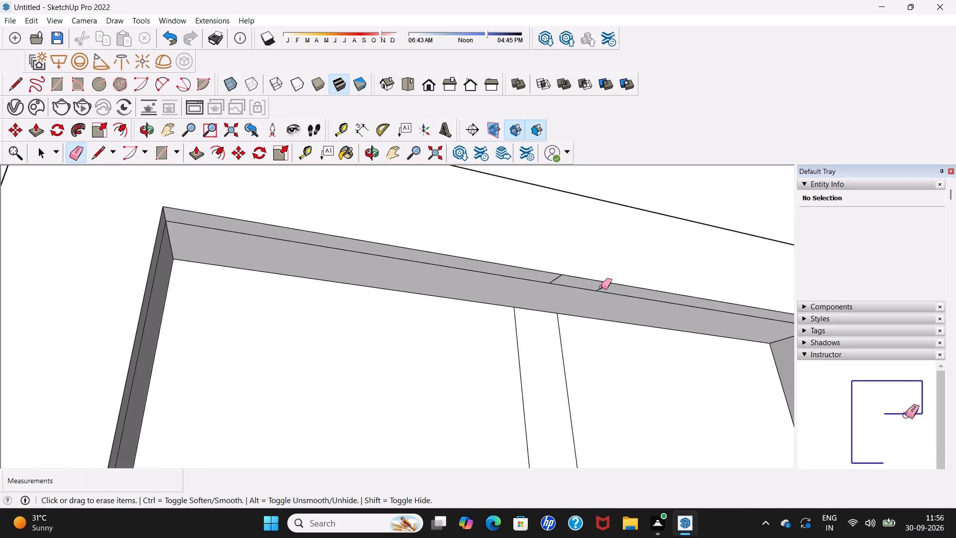
left_click(601, 287)
left_click(556, 277)
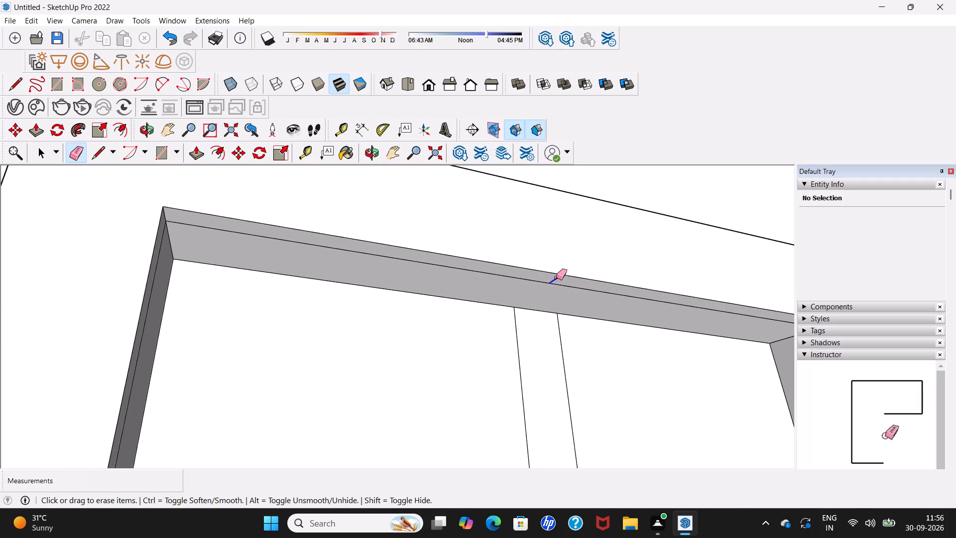
Erase the leftover lengthwise edges along the top reveal and both side reveals of the door recess.
left_click(557, 284)
scroll(557, 284, "down", 7)
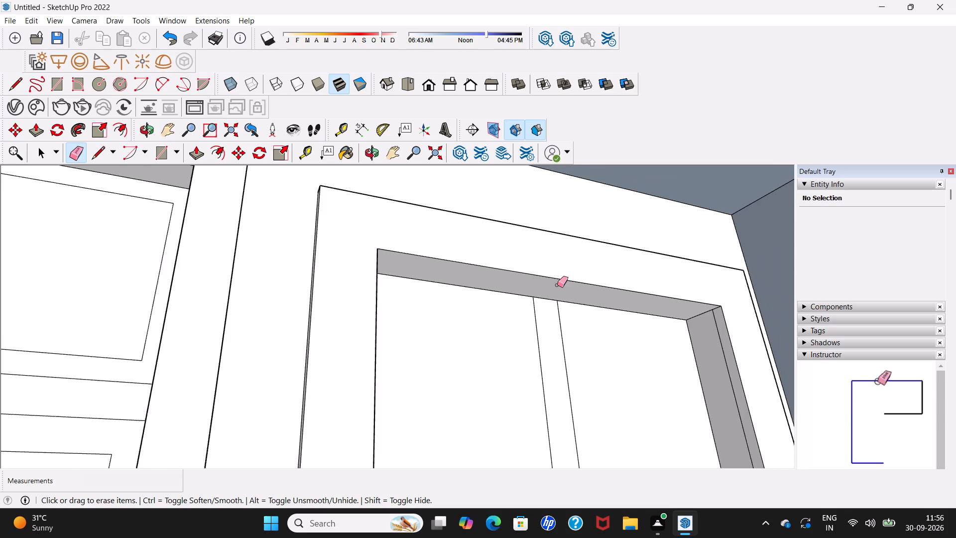
scroll(557, 285, "down", 15)
scroll(581, 364, "up", 5)
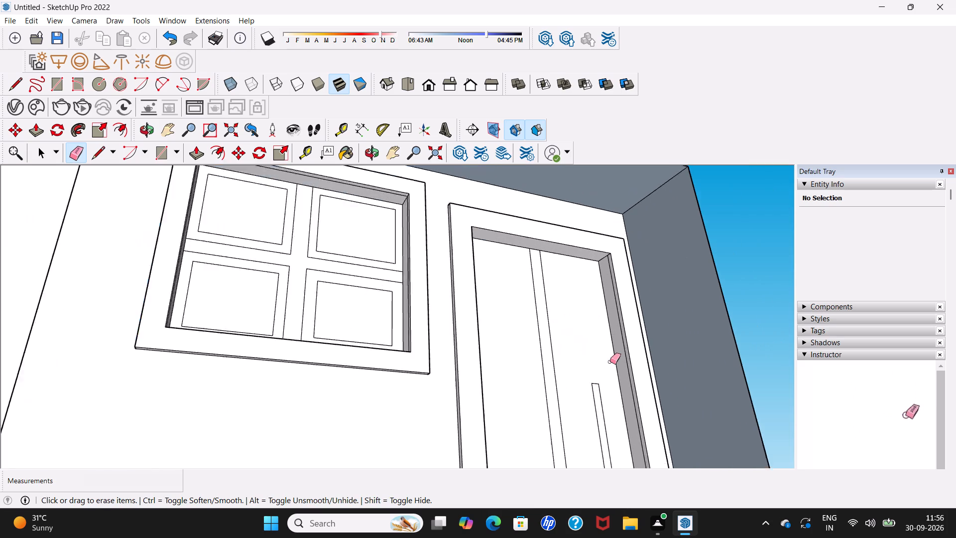
scroll(610, 362, "up", 2)
left_click(629, 358)
scroll(629, 357, "down", 11)
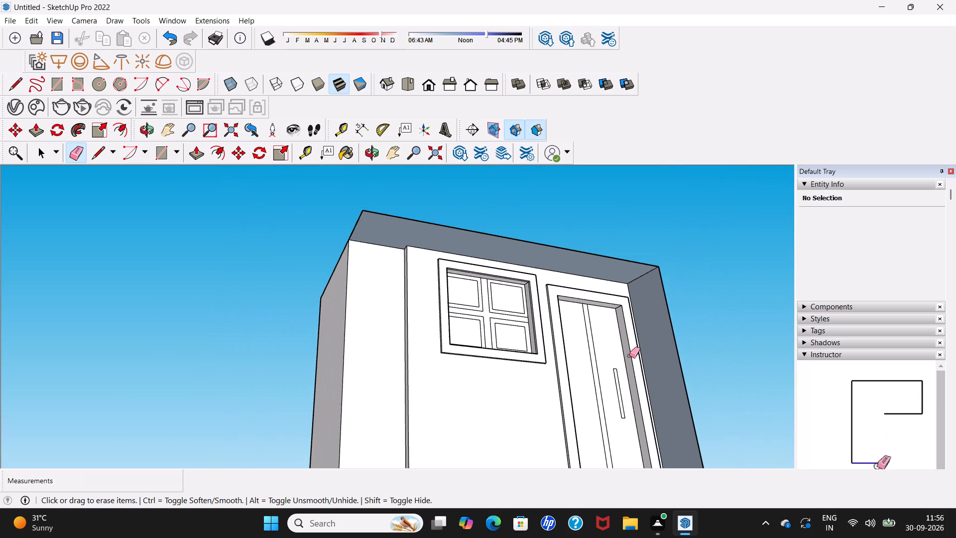
middle_click_drag(627, 359, 382, 343)
scroll(471, 323, "up", 6)
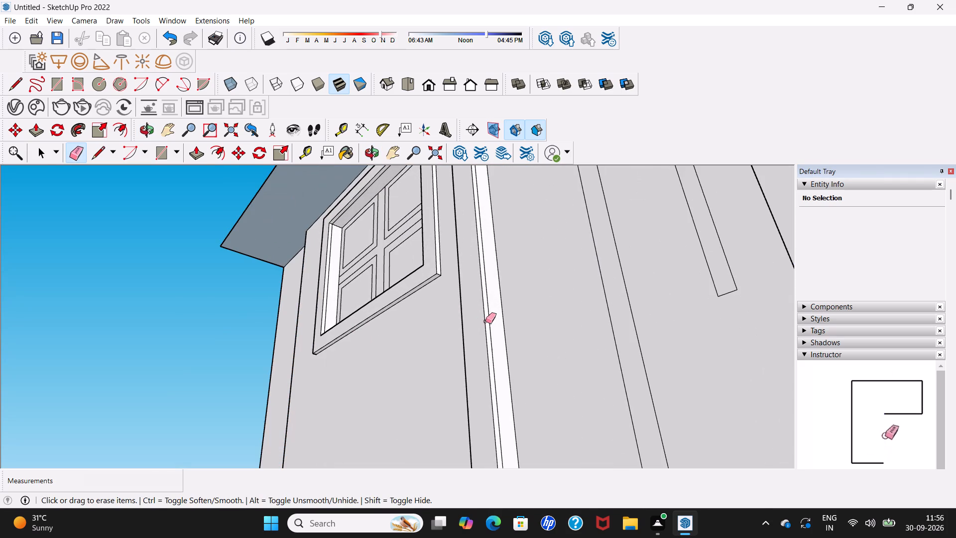
left_click(488, 326)
left_click(490, 326)
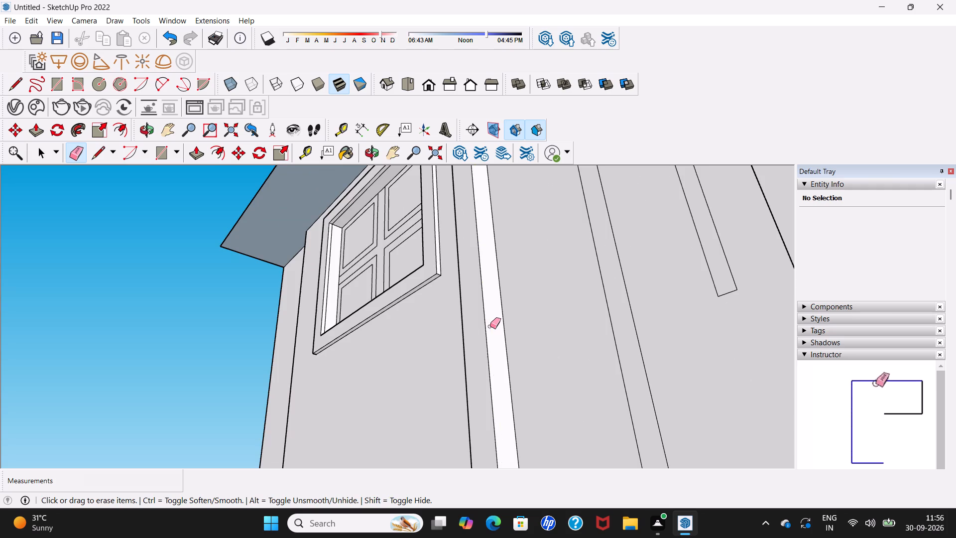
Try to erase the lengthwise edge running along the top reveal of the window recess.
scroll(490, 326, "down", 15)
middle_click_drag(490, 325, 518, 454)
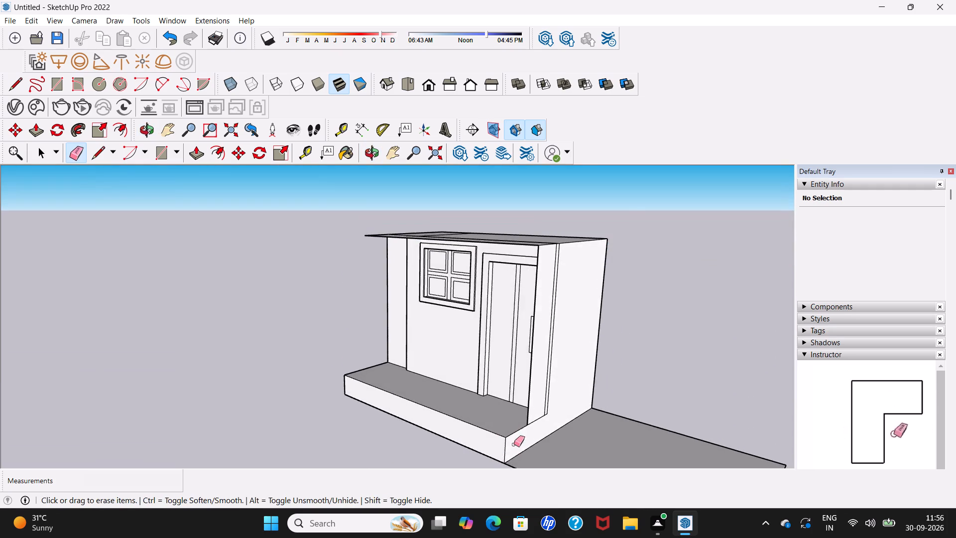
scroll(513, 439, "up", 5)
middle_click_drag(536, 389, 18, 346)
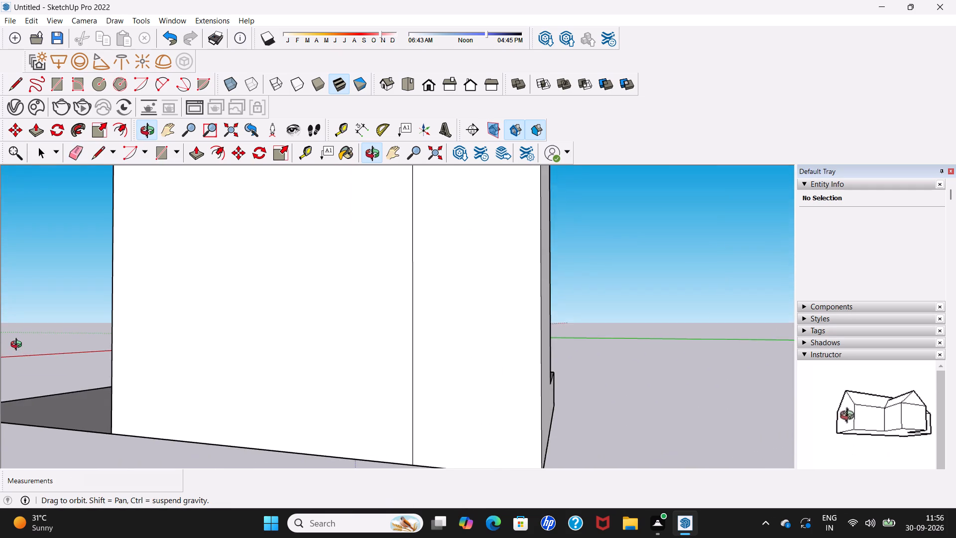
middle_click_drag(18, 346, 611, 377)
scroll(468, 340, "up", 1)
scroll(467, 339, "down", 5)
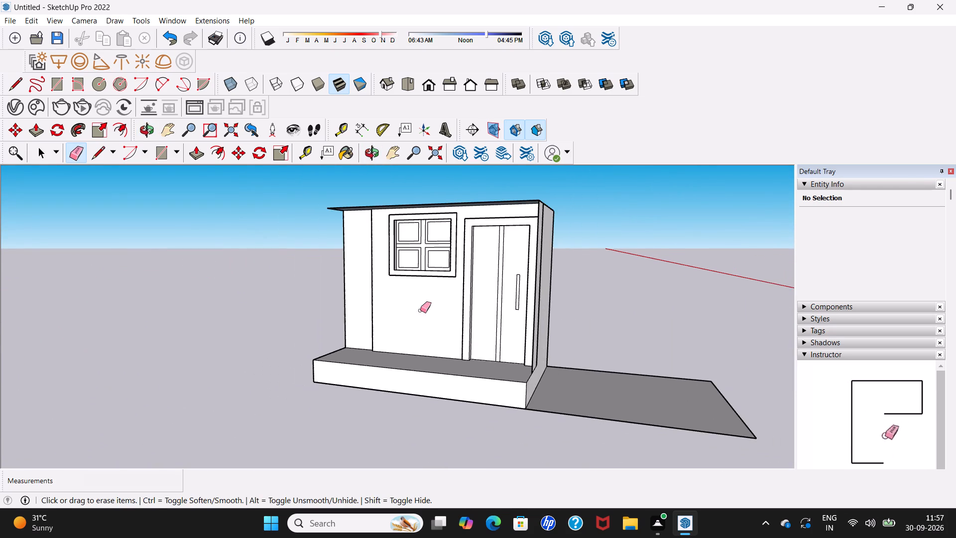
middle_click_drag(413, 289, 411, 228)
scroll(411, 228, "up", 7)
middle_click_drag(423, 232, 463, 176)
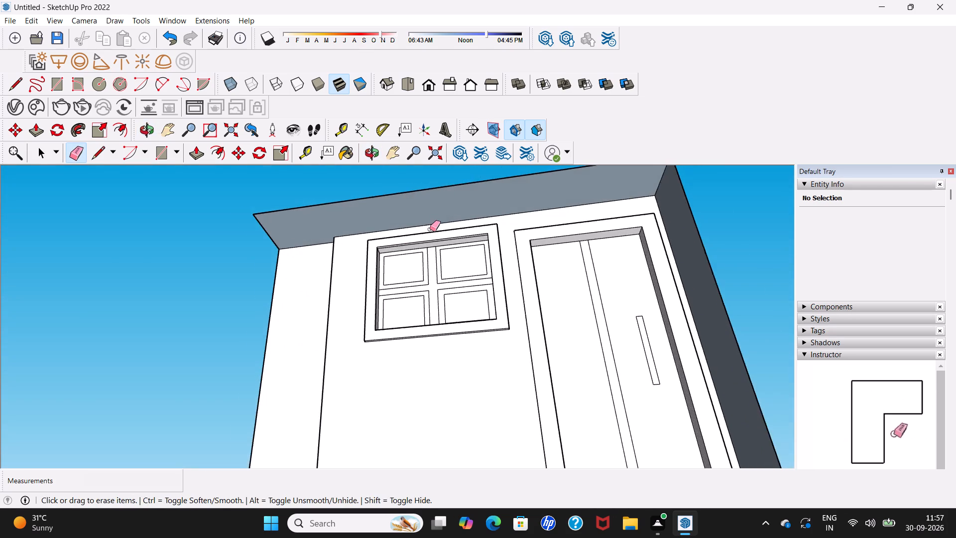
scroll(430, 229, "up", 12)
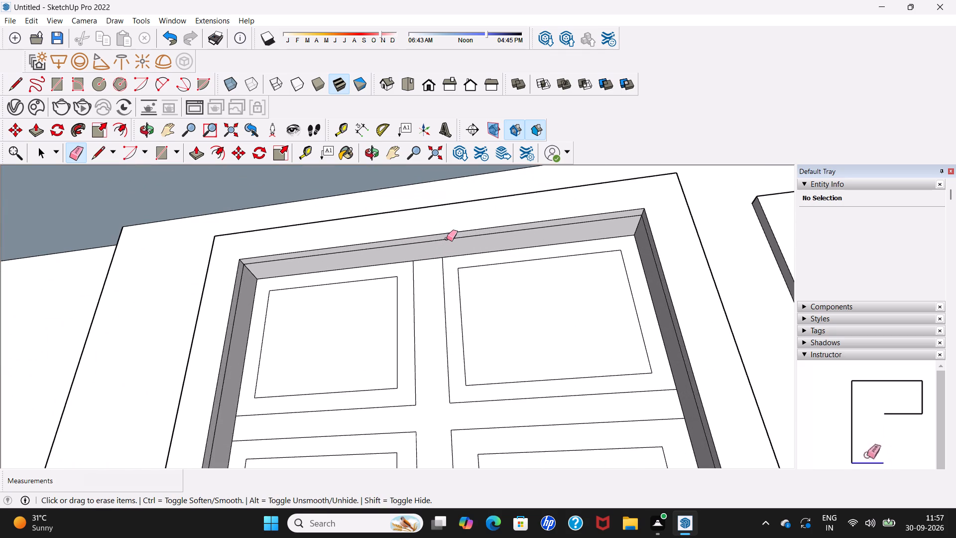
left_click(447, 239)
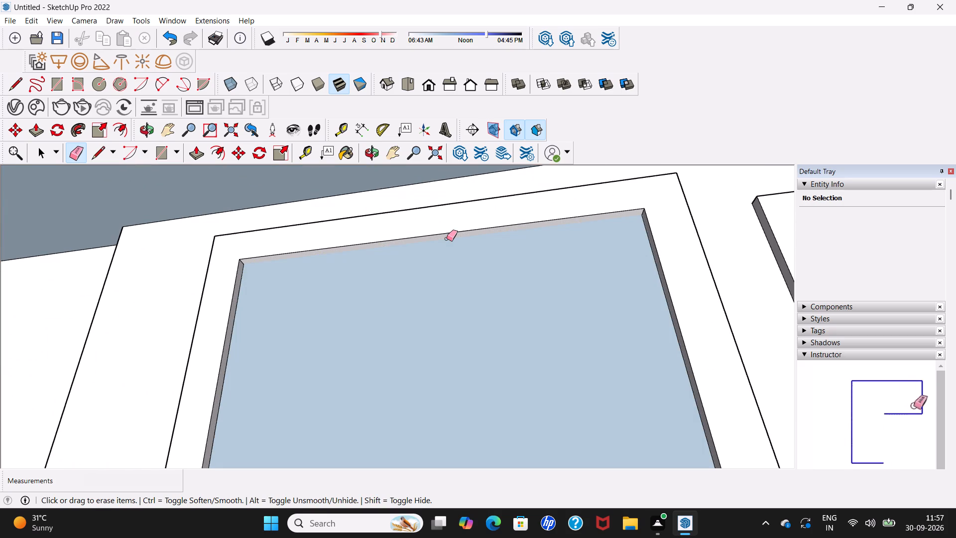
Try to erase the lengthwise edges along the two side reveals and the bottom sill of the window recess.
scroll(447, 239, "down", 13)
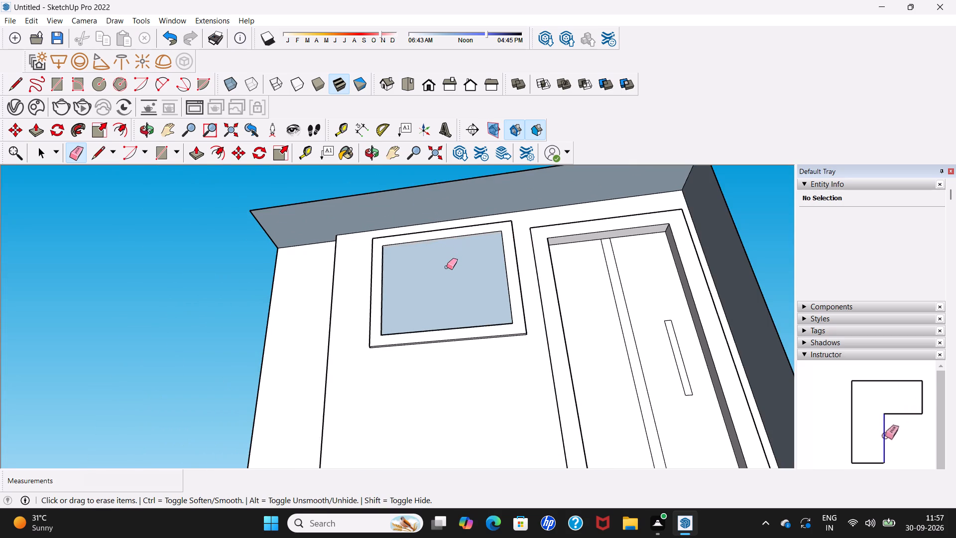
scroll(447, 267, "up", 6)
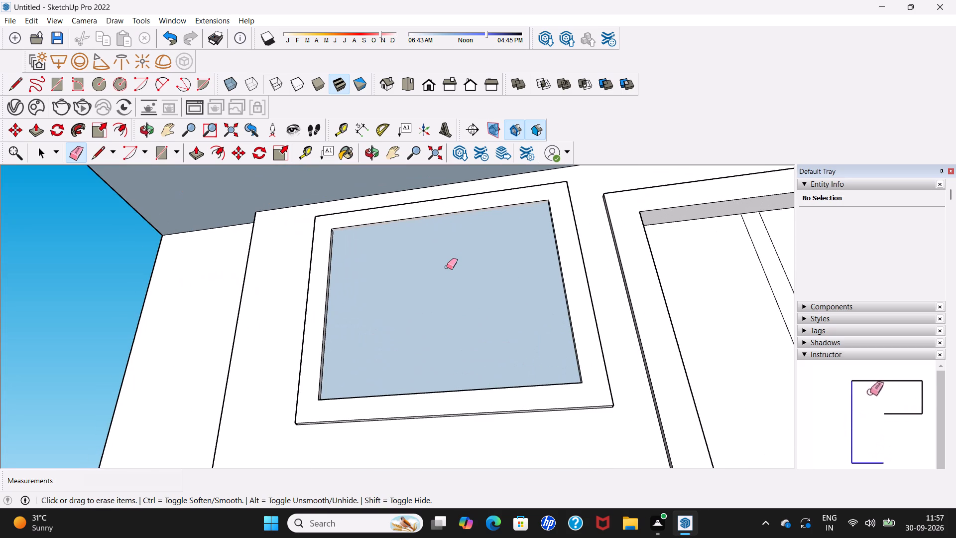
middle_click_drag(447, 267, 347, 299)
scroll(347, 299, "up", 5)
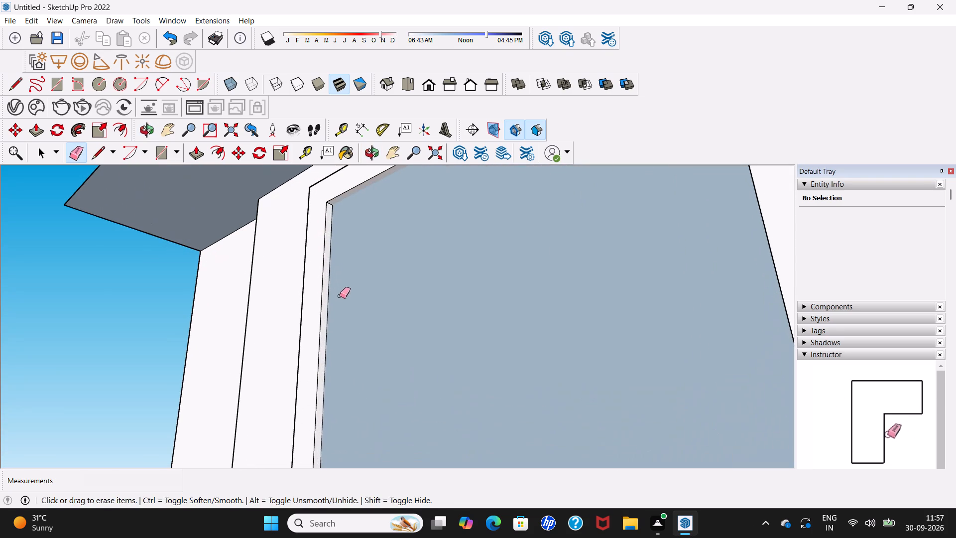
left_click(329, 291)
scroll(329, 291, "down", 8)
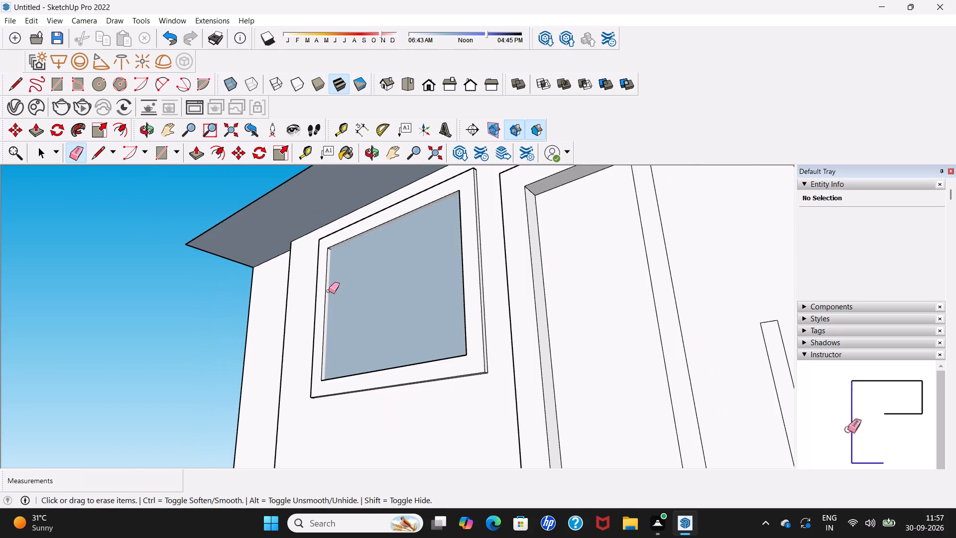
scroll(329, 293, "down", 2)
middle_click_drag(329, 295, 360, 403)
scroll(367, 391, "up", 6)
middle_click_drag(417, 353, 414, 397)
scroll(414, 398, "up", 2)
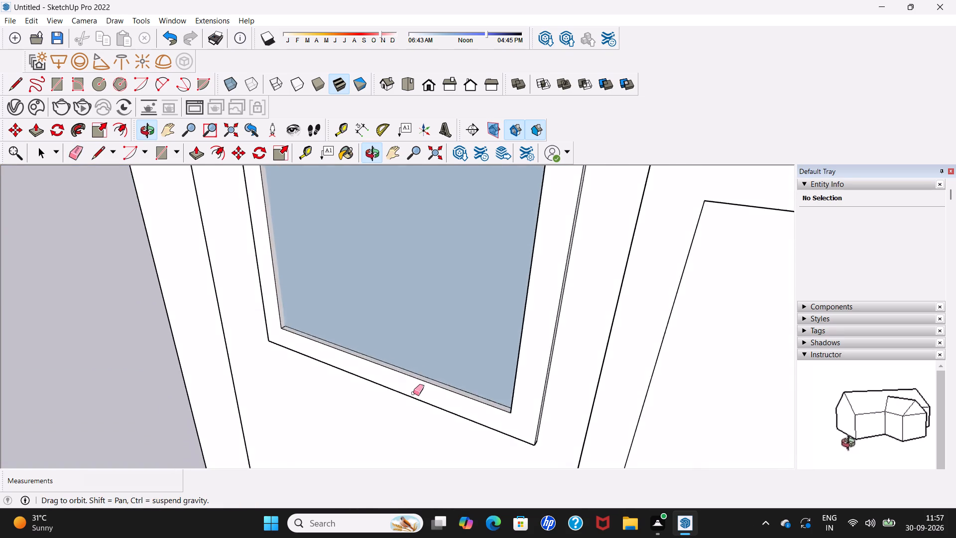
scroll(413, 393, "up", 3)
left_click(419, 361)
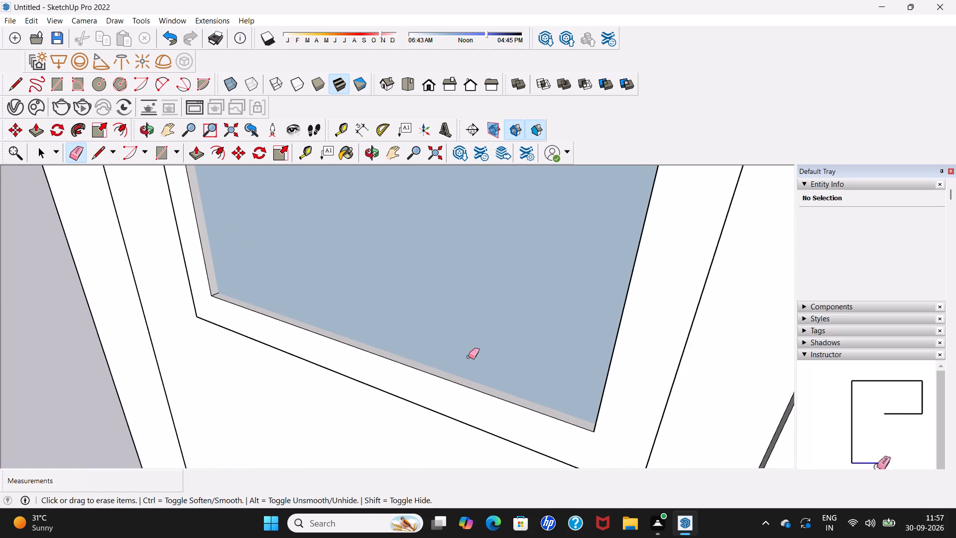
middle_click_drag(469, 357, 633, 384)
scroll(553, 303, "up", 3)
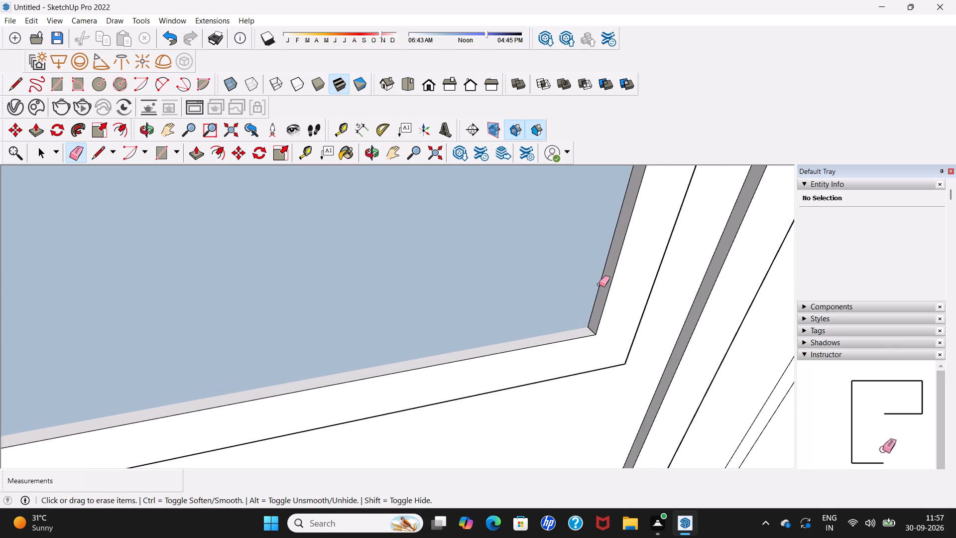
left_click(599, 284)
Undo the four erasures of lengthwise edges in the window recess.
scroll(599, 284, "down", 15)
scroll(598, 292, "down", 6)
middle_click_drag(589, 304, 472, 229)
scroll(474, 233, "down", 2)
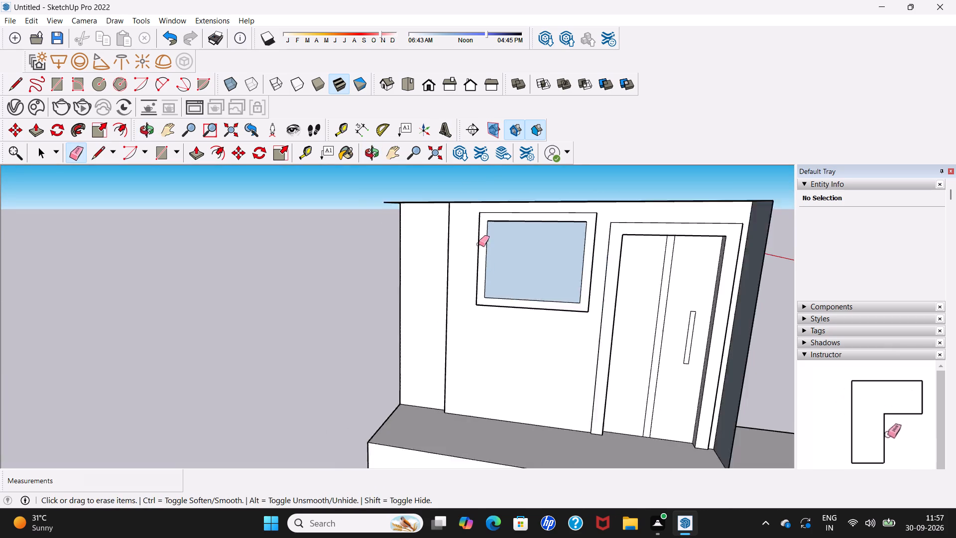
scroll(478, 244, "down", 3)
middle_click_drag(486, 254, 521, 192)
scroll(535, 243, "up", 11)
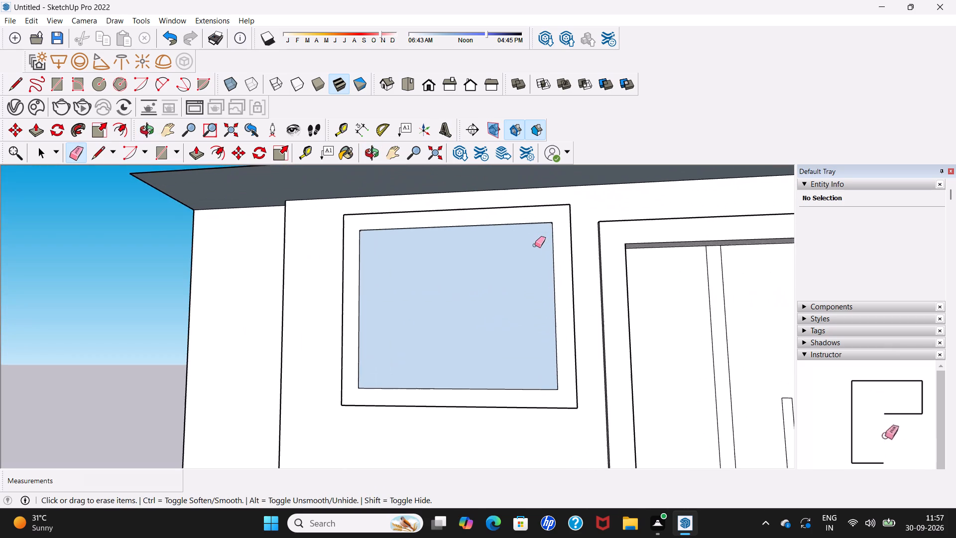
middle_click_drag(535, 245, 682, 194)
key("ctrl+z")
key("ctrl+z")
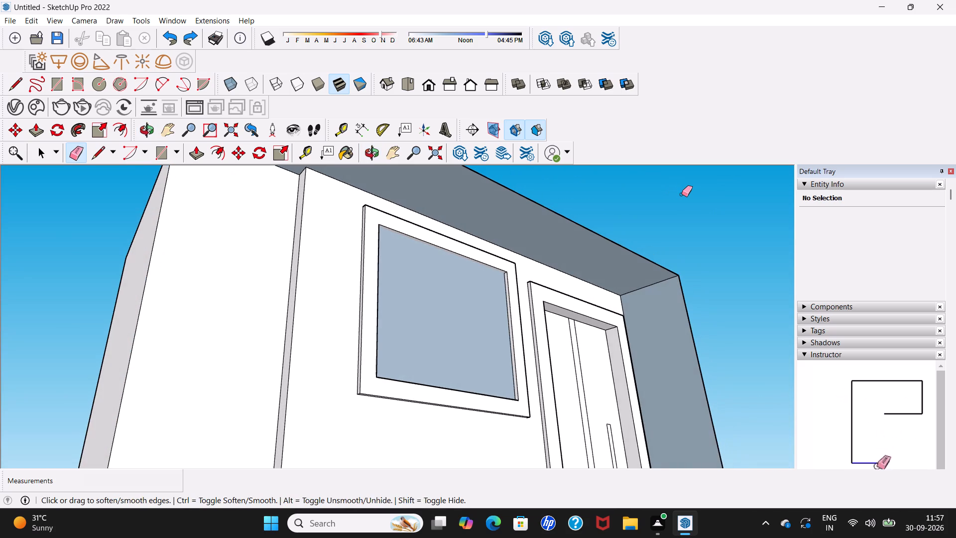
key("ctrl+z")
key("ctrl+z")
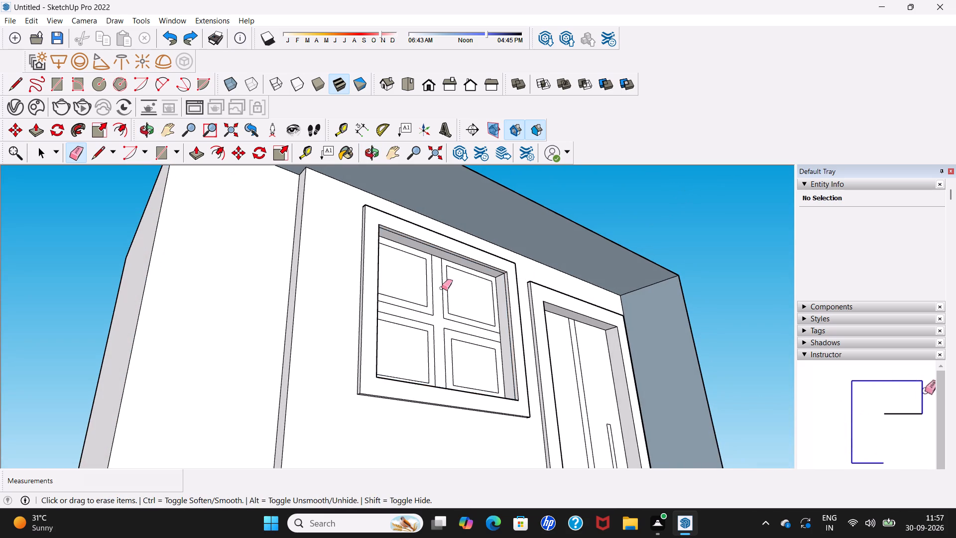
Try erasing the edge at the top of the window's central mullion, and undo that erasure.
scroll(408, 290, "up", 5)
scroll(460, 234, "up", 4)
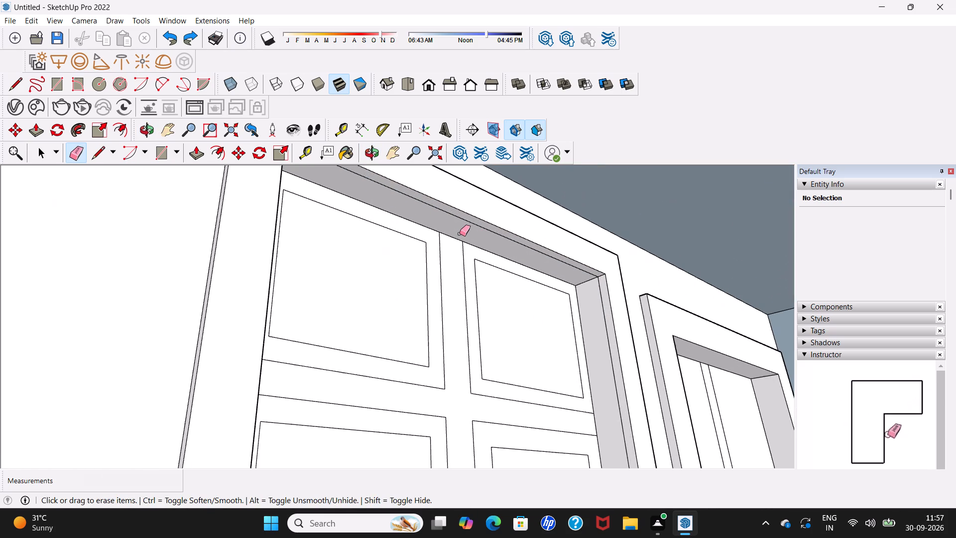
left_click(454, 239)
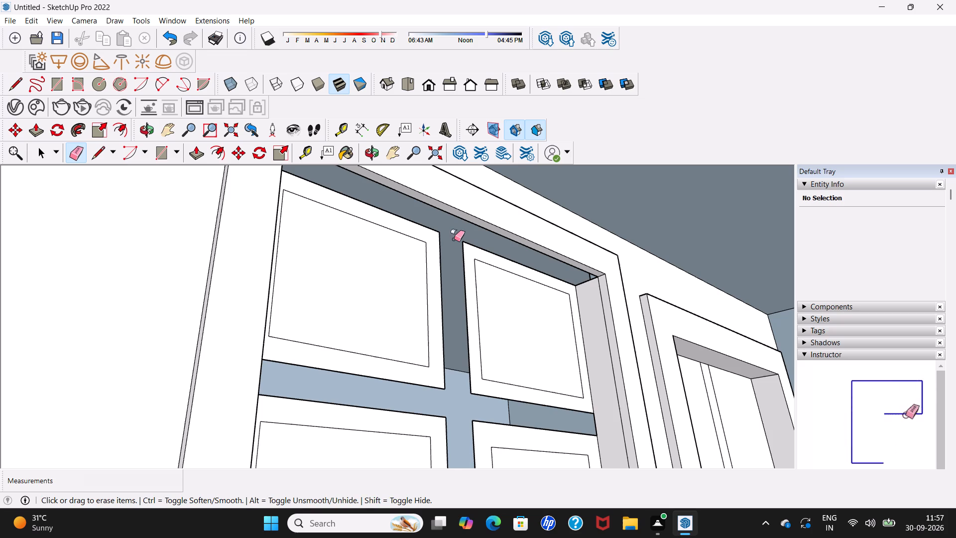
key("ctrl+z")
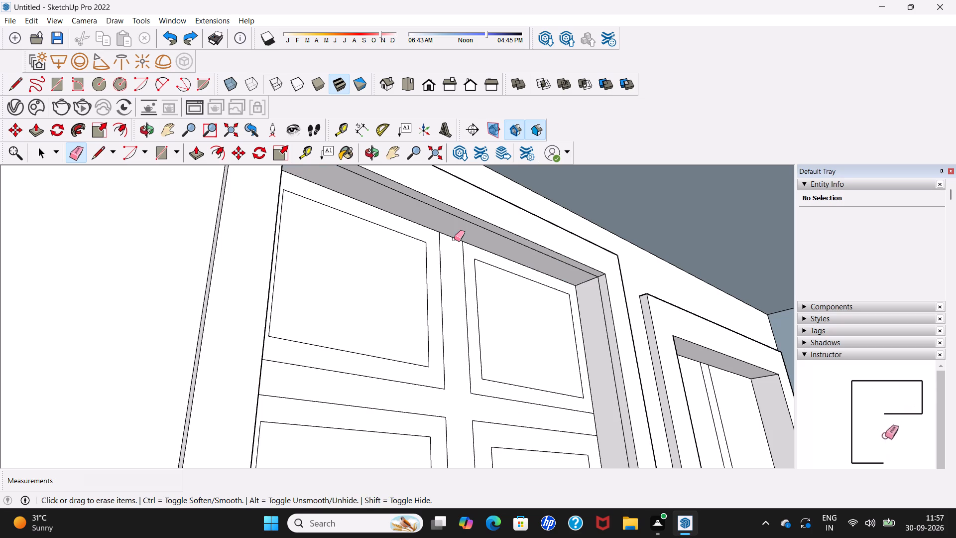
Review the whole block form, including the window, door, step and flat area, from the front and above.
scroll(454, 239, "down", 5)
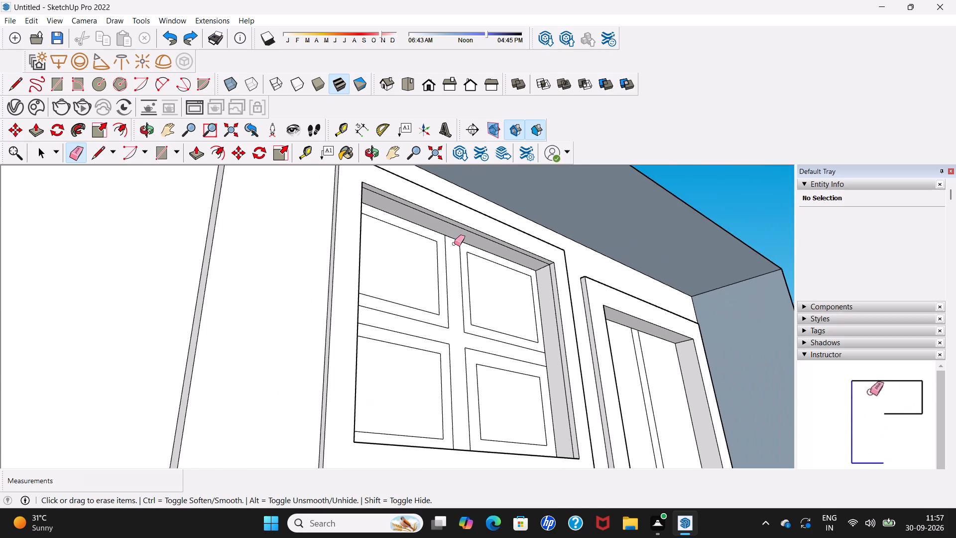
middle_click_drag(454, 244, 315, 289)
scroll(315, 289, "down", 13)
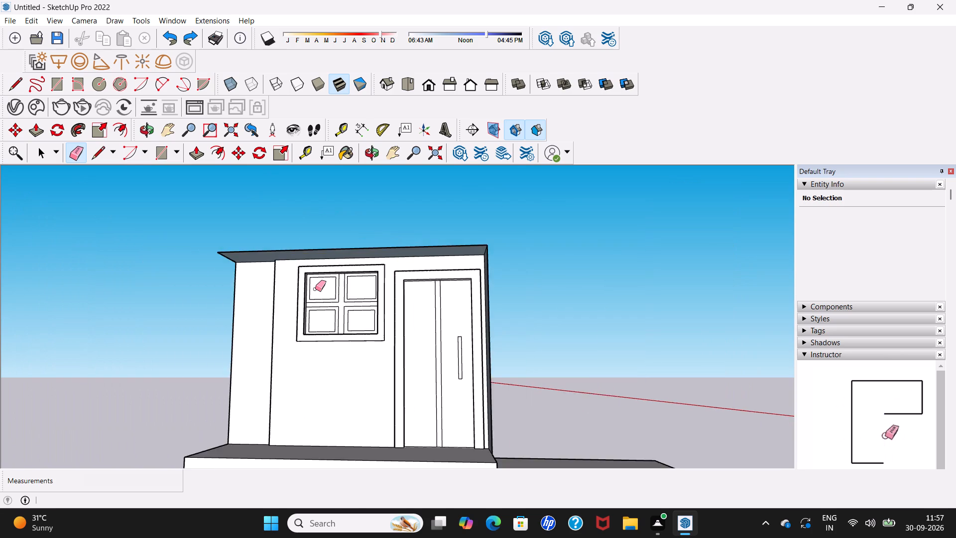
scroll(315, 289, "down", 7)
key("space")
middle_click_drag(371, 287, 404, 434)
scroll(401, 428, "up", 5)
scroll(355, 378, "down", 1)
scroll(355, 378, "up", 3)
scroll(355, 377, "down", 6)
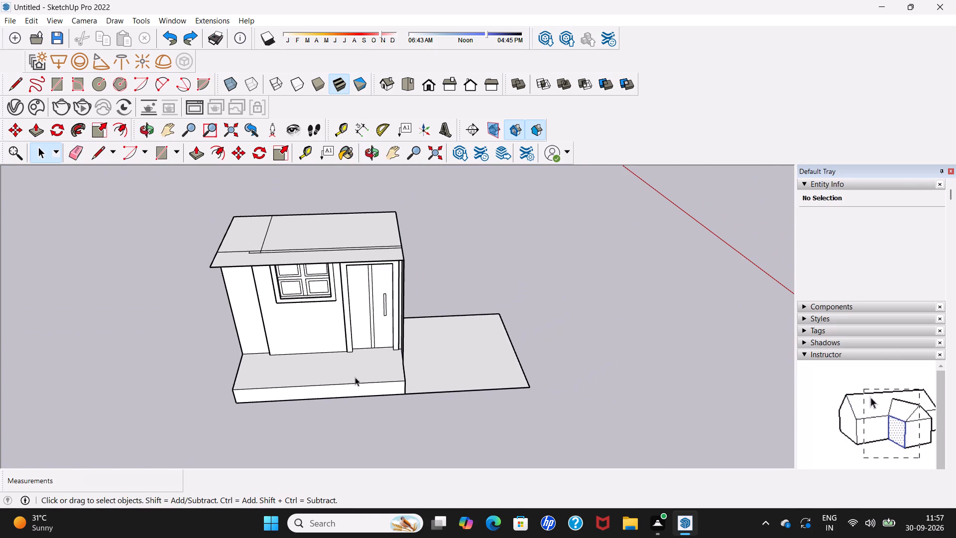
Examine the whole block form from low, side and raised angles, including the front step and the flat area.
middle_click_drag(355, 374, 428, 310)
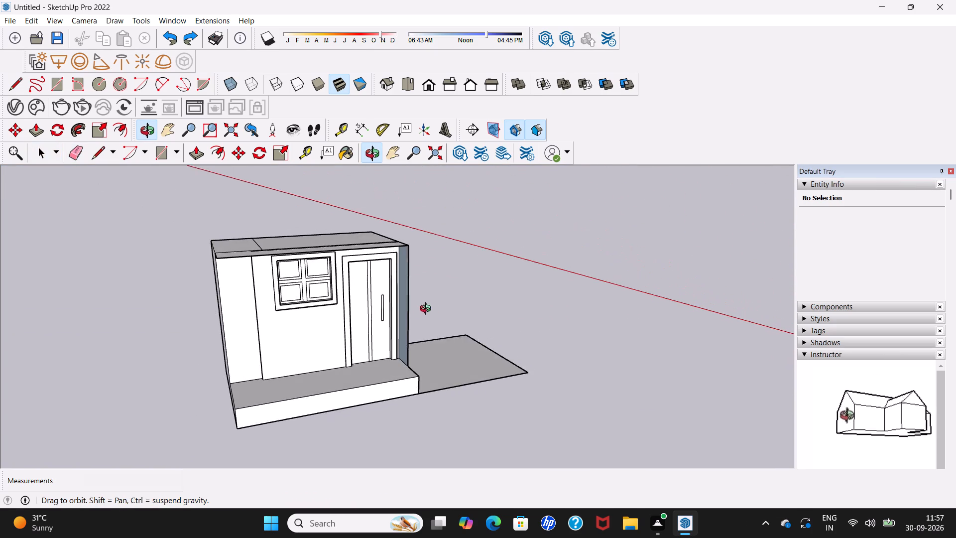
middle_click_drag(428, 310, 443, 310)
middle_click_drag(379, 381, 370, 346)
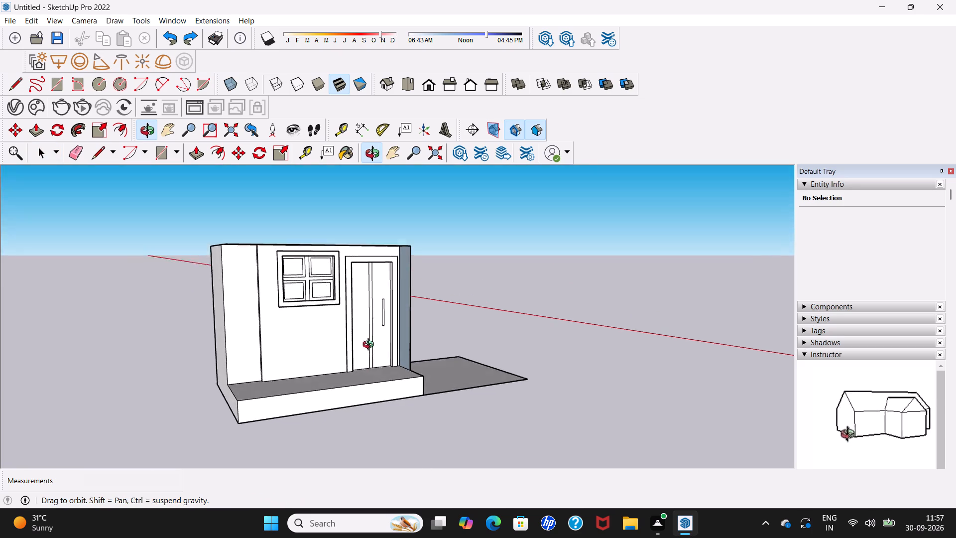
middle_click_drag(370, 346, 422, 330)
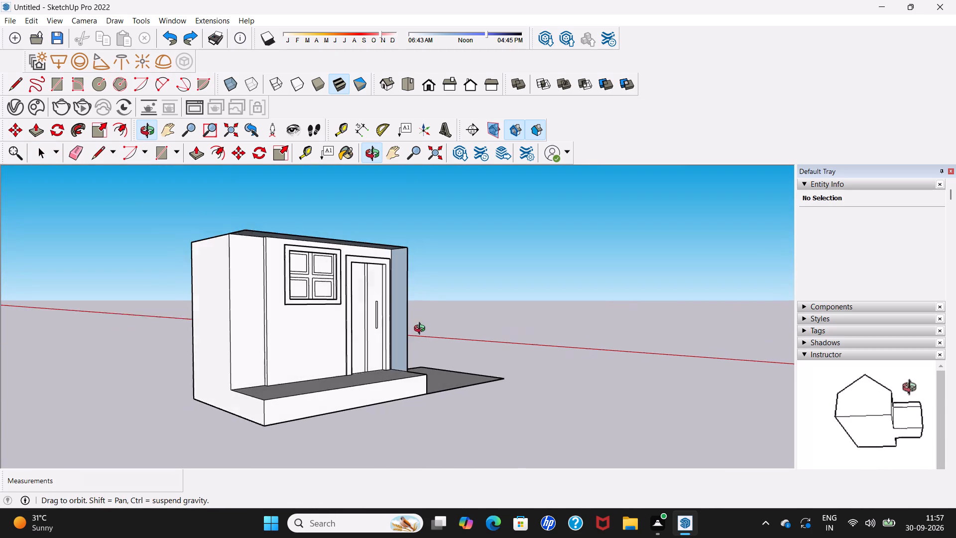
middle_click_drag(422, 330, 409, 332)
scroll(360, 353, "up", 4)
scroll(358, 357, "down", 6)
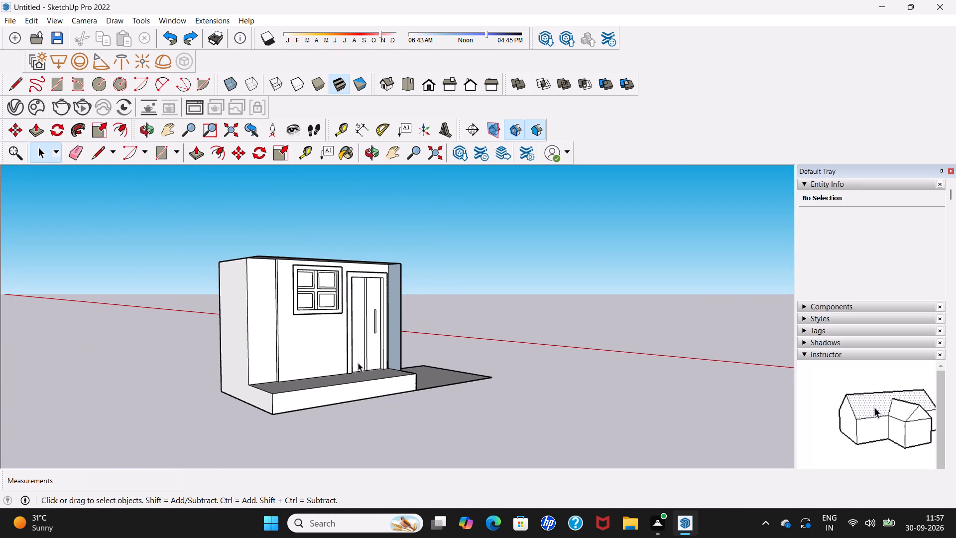
scroll(358, 364, "down", 5)
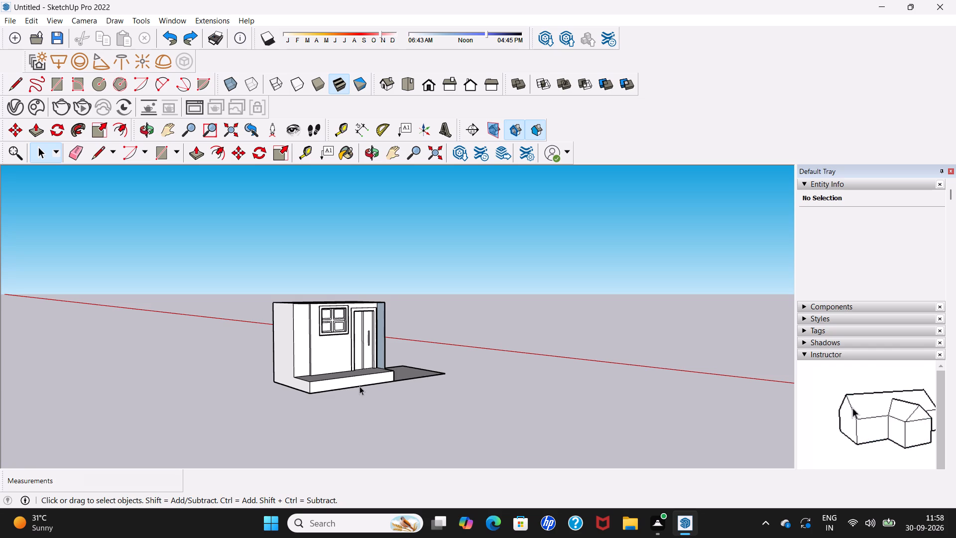
middle_click_drag(359, 386, 316, 438)
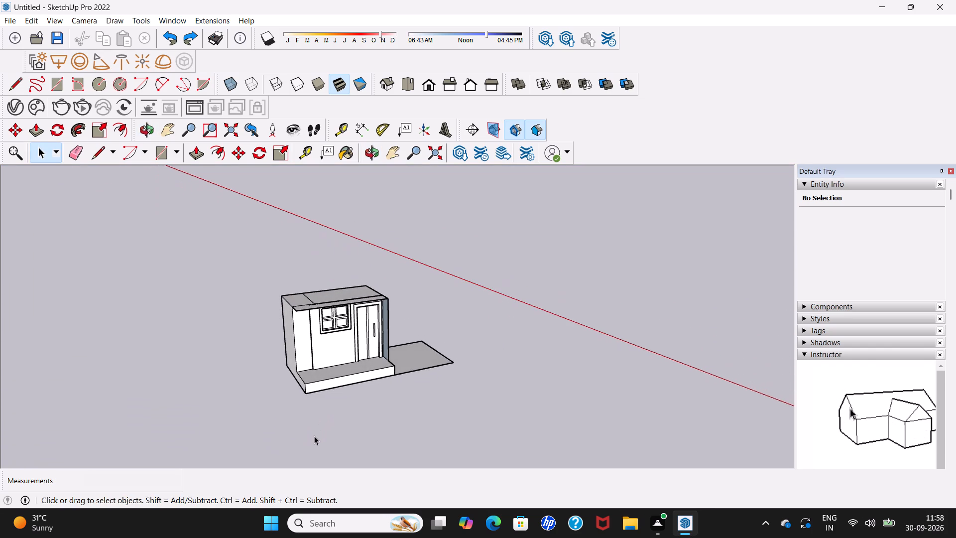
scroll(313, 433, "up", 1)
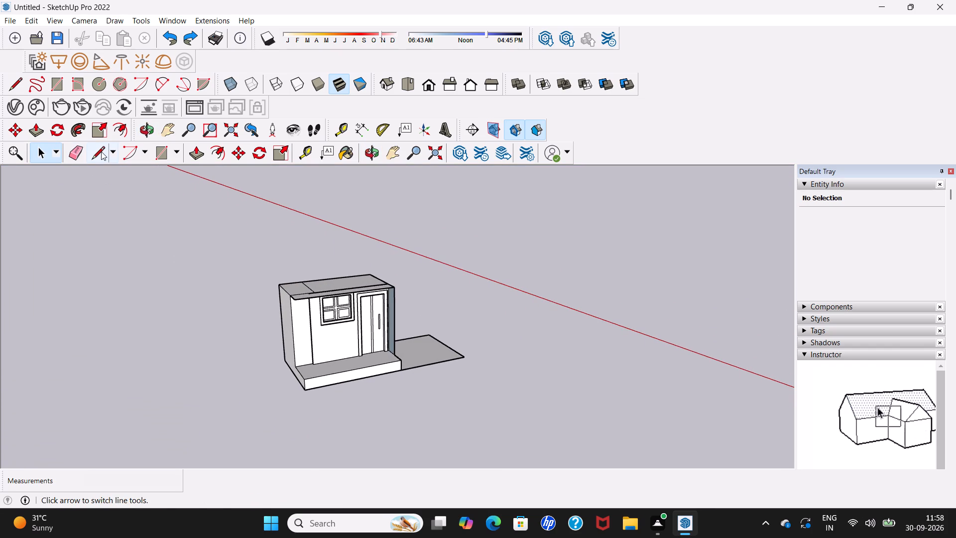
Draw a line about 7' up from the step's front corner and about 5' 2" back to the block's edge, forming a side panel.
left_click(101, 151)
scroll(295, 400, "up", 6)
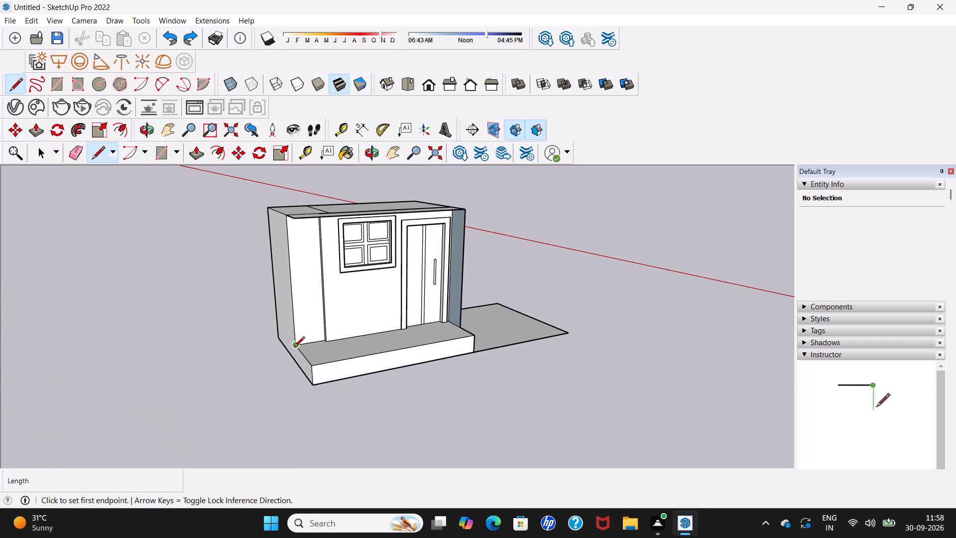
middle_click_drag(292, 352, 438, 350)
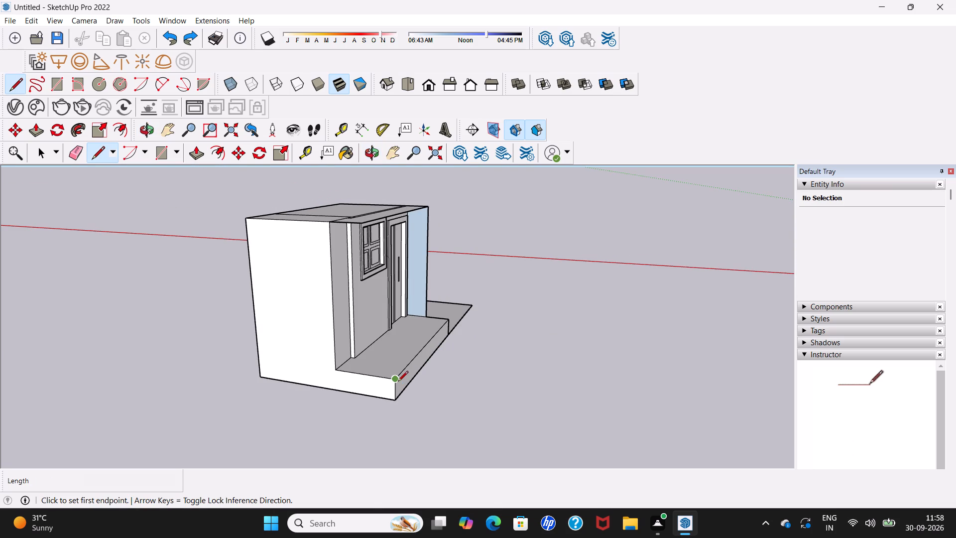
left_click(397, 380)
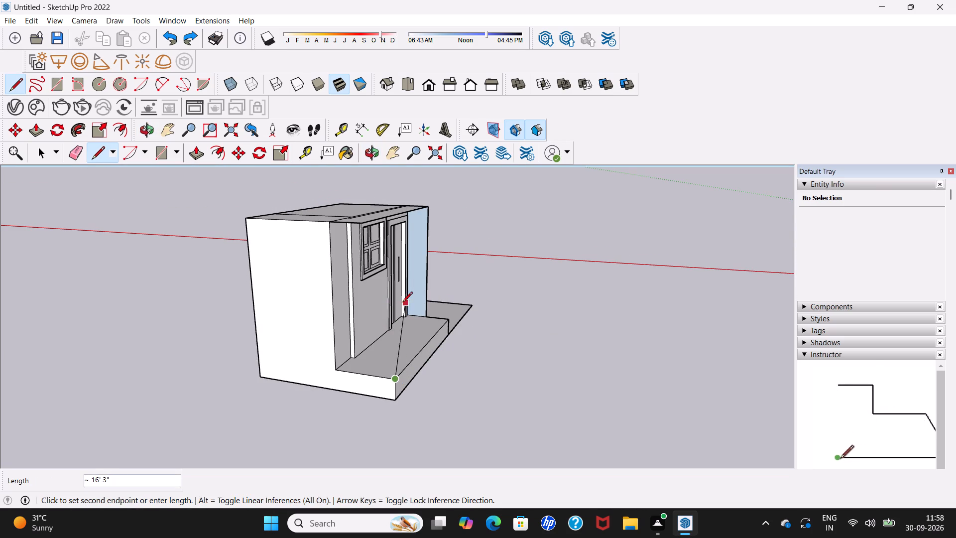
scroll(387, 310, "up", 5)
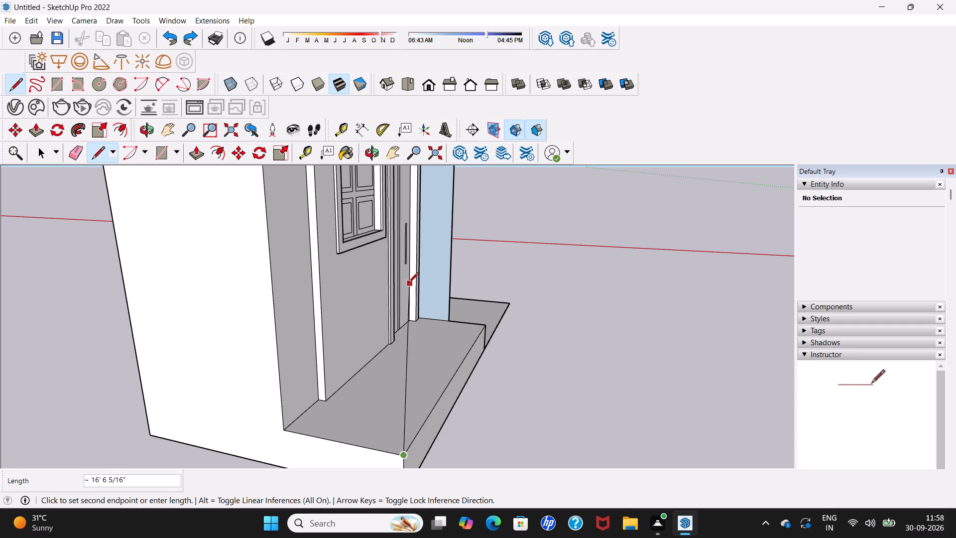
middle_click_drag(395, 290, 188, 321)
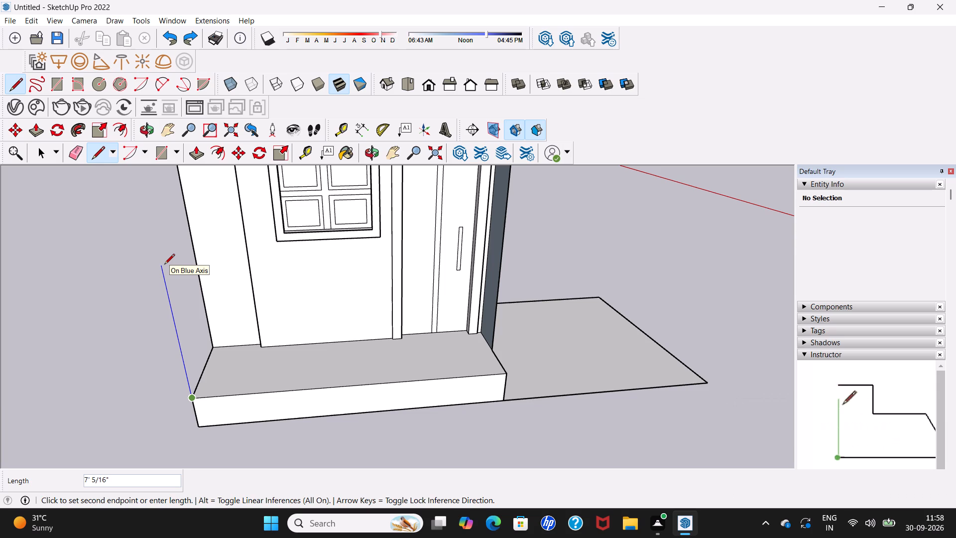
left_click(164, 265)
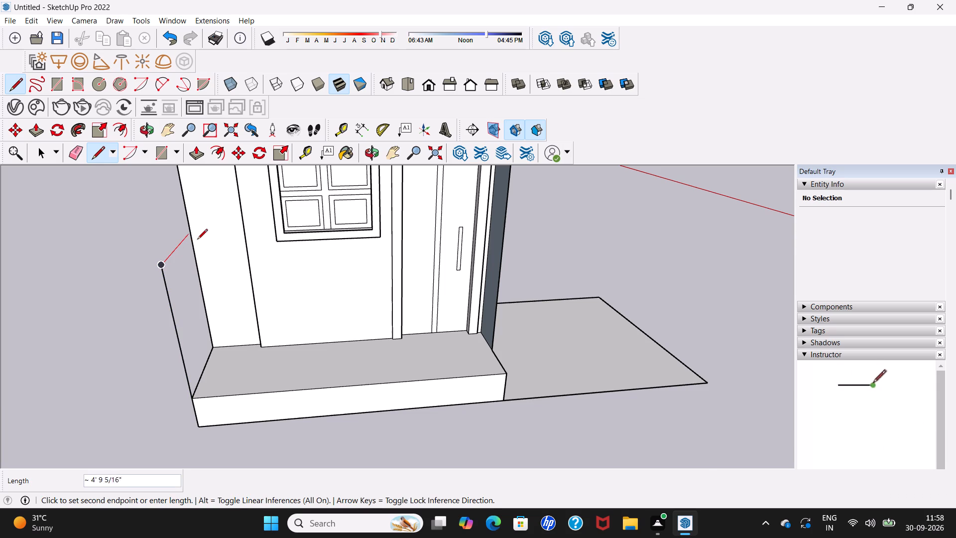
left_click(197, 235)
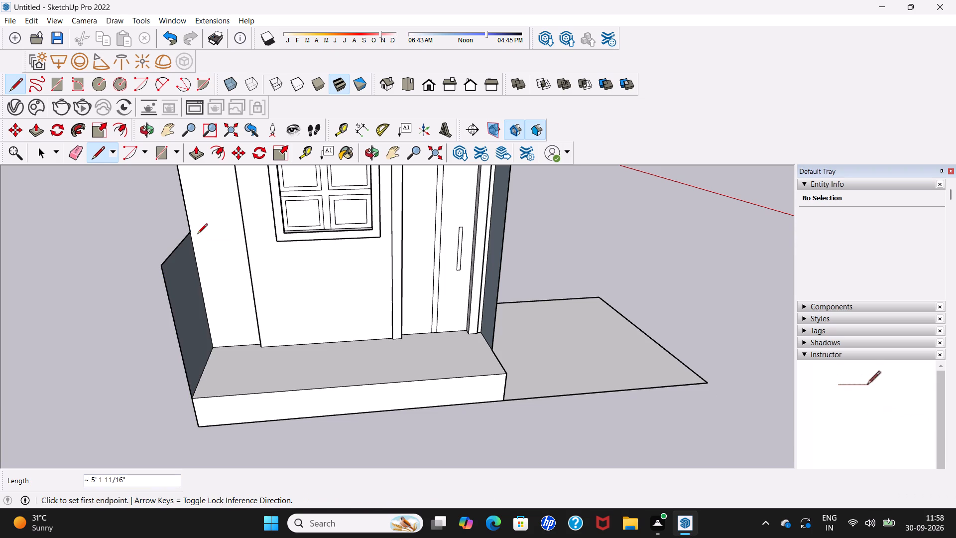
Draw a line about 5' 2" long across the side panel, about 1' 9" below its top edge.
scroll(197, 235, "down", 5)
middle_click_drag(197, 240, 376, 212)
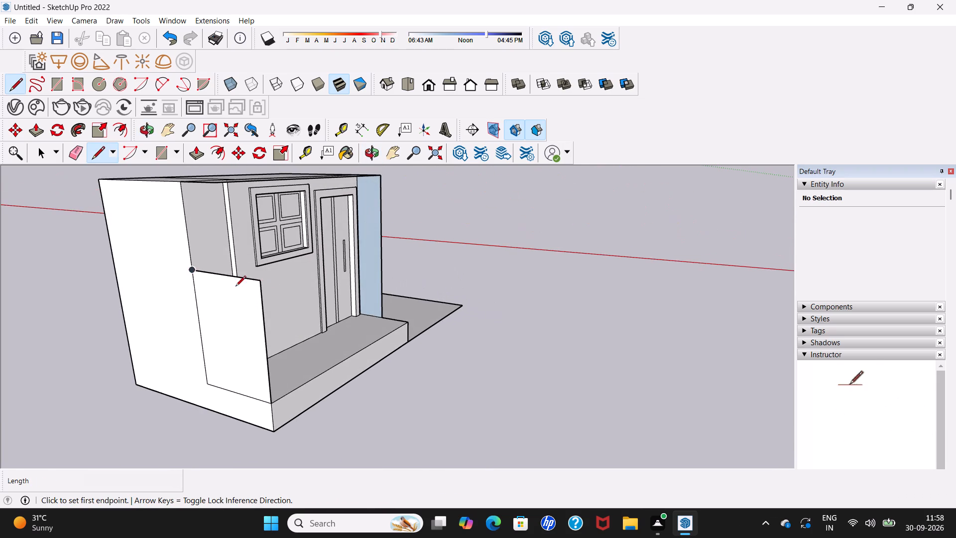
middle_click_drag(216, 299, 353, 236)
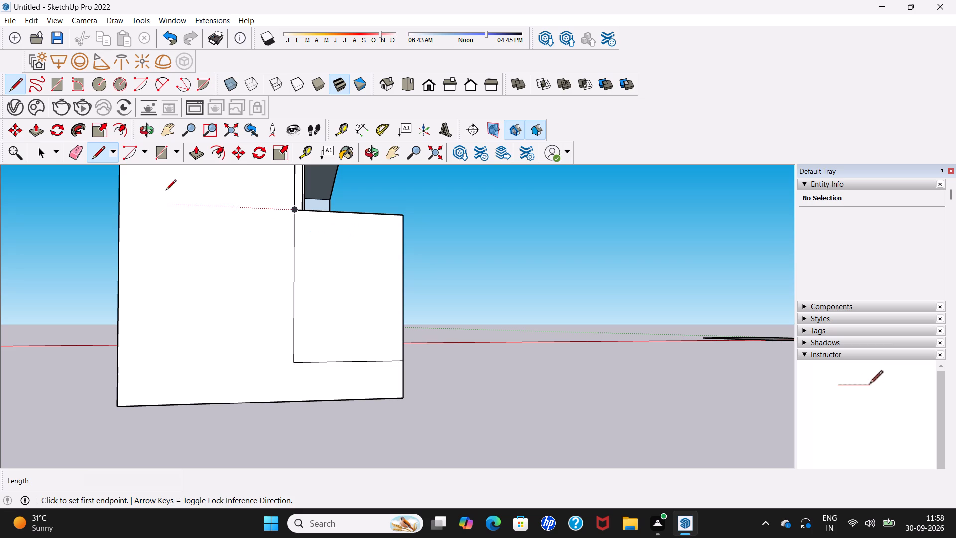
left_click(297, 248)
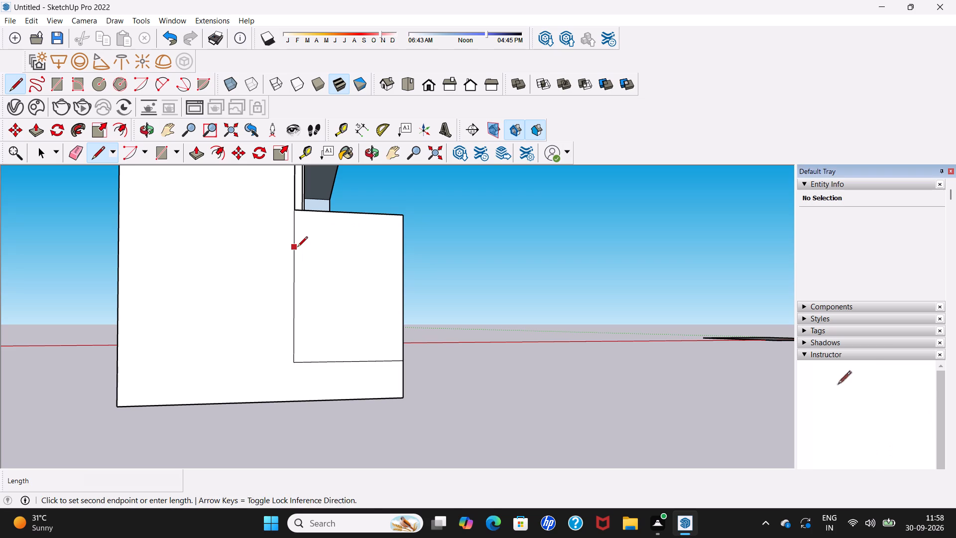
left_click(399, 251)
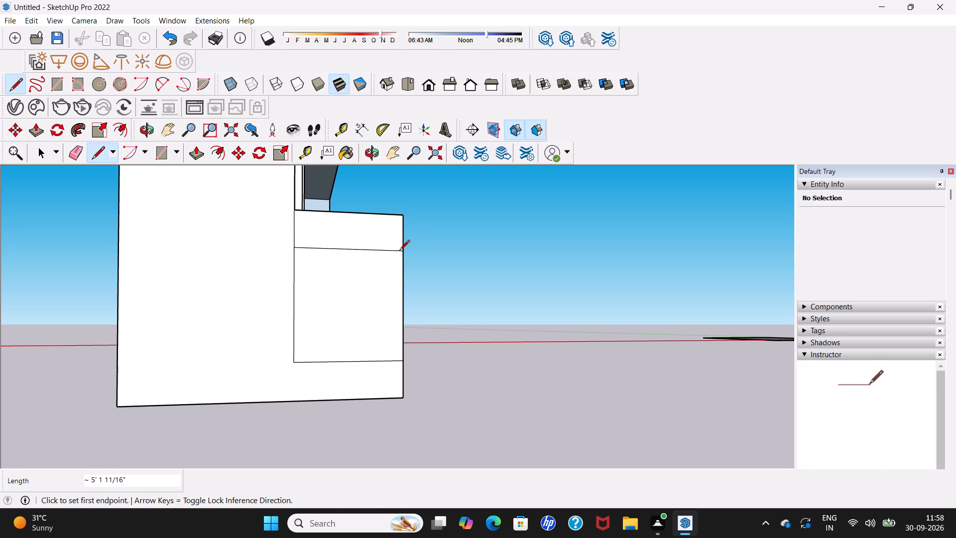
left_click(399, 251)
key("space")
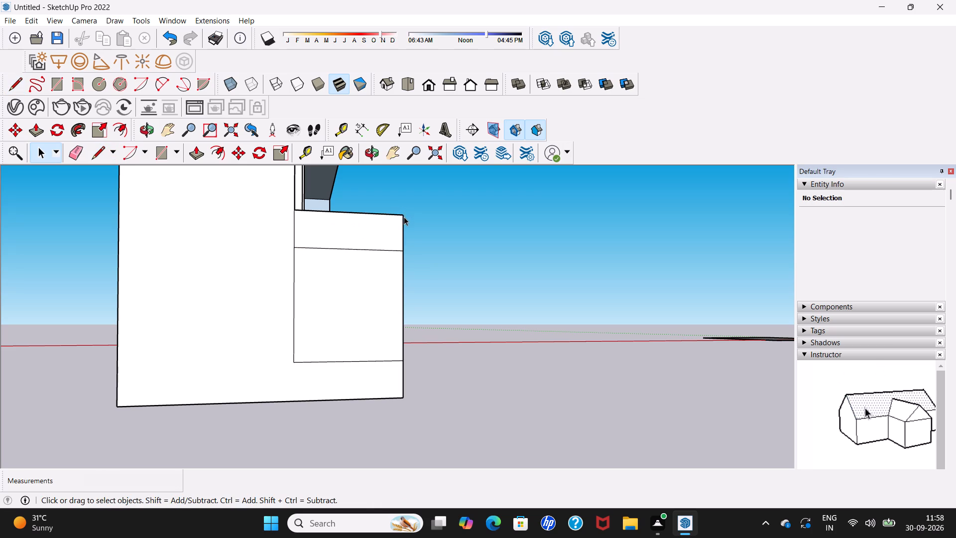
Delete the side panel's outer vertical edge above the dividing line and its original top edge.
left_click(403, 218)
key("Delete")
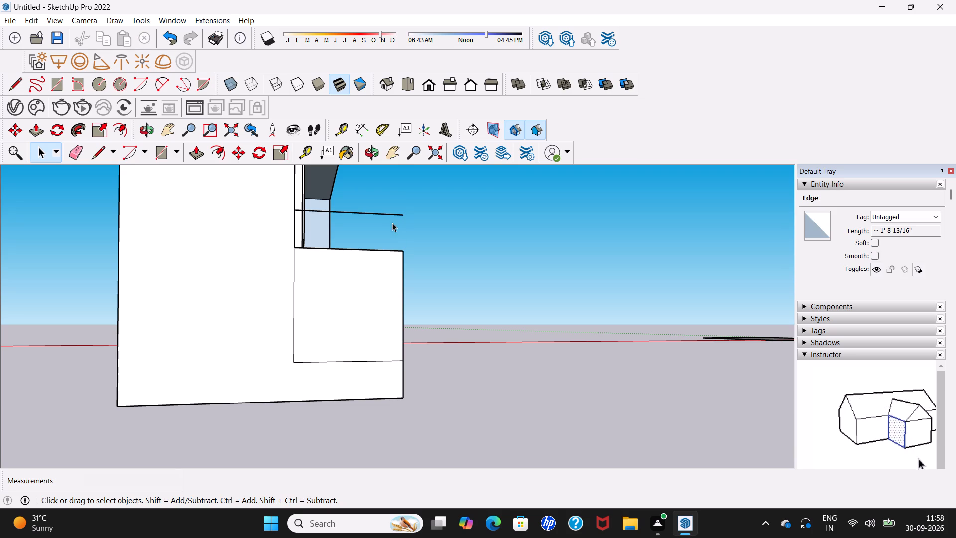
left_click(390, 214)
key("Delete")
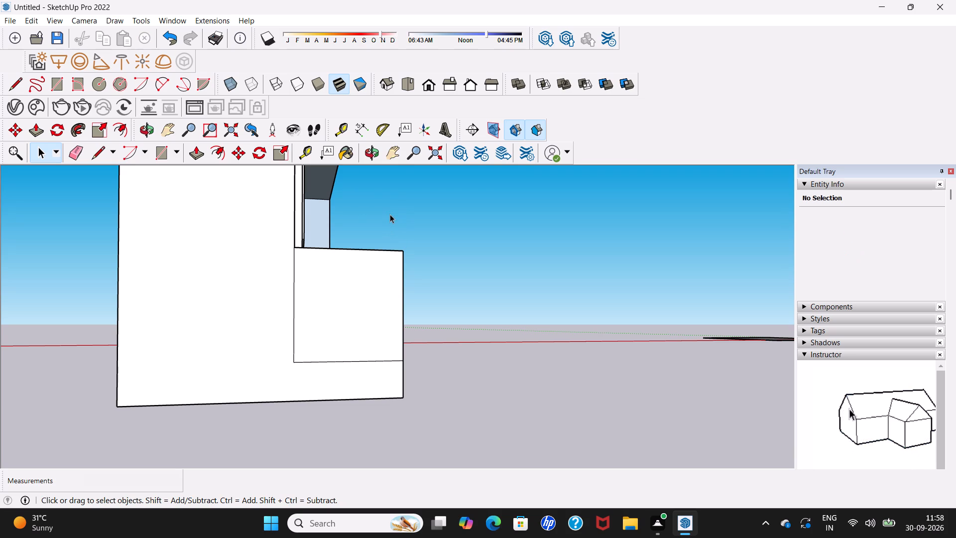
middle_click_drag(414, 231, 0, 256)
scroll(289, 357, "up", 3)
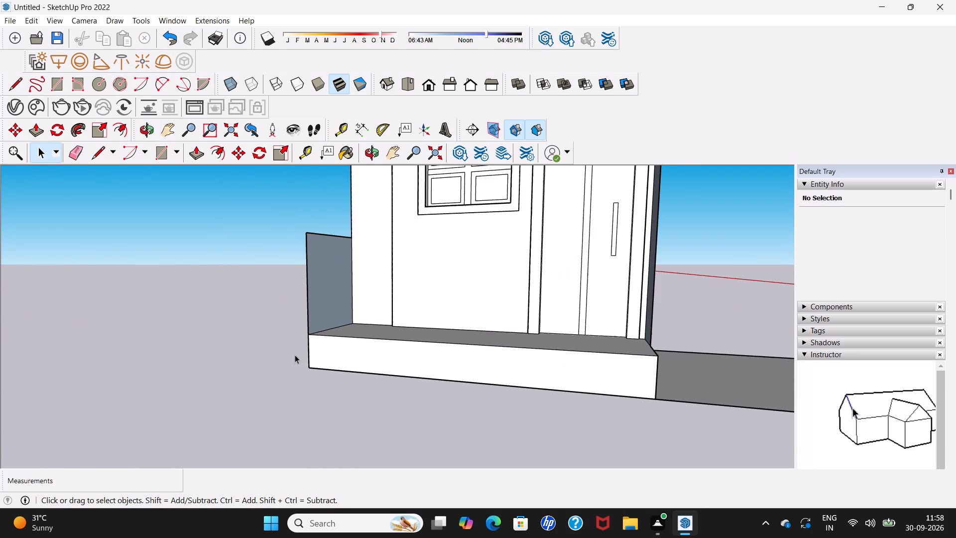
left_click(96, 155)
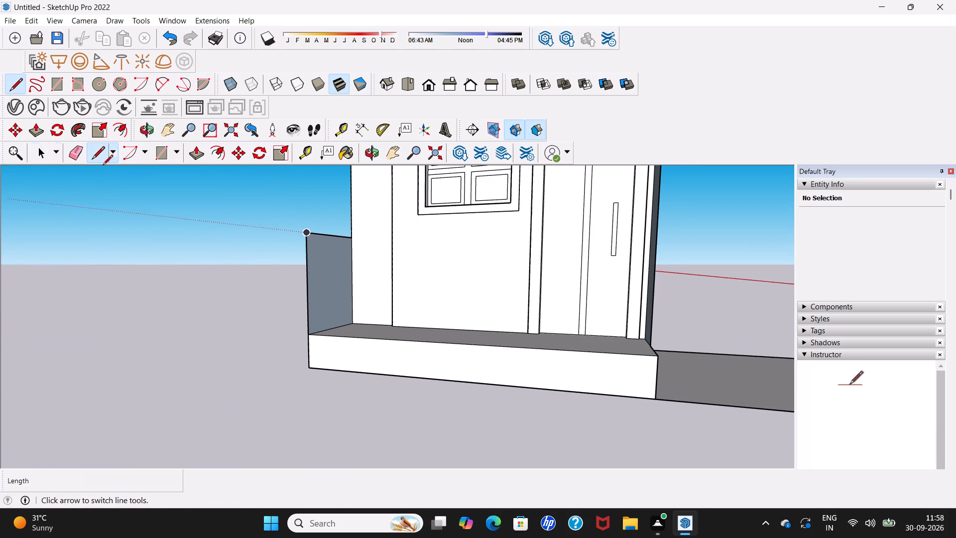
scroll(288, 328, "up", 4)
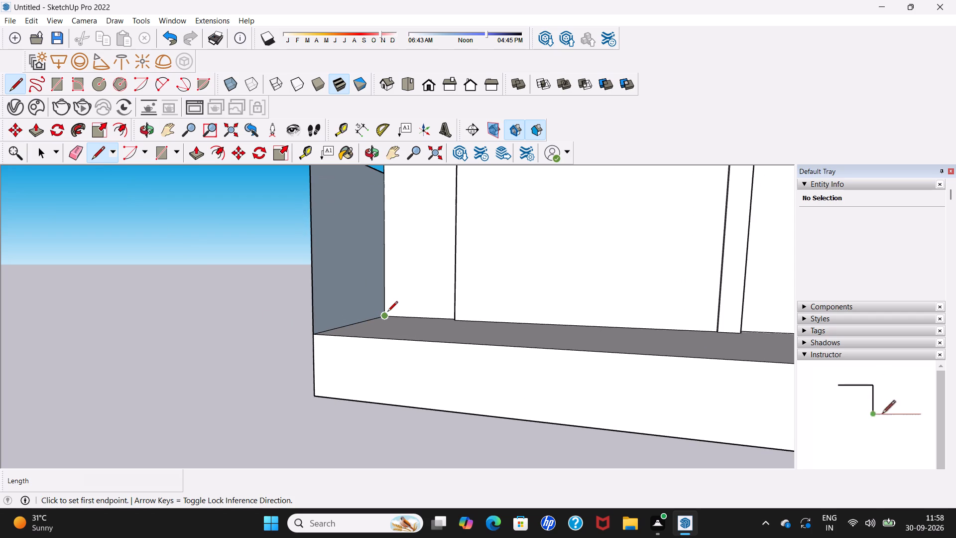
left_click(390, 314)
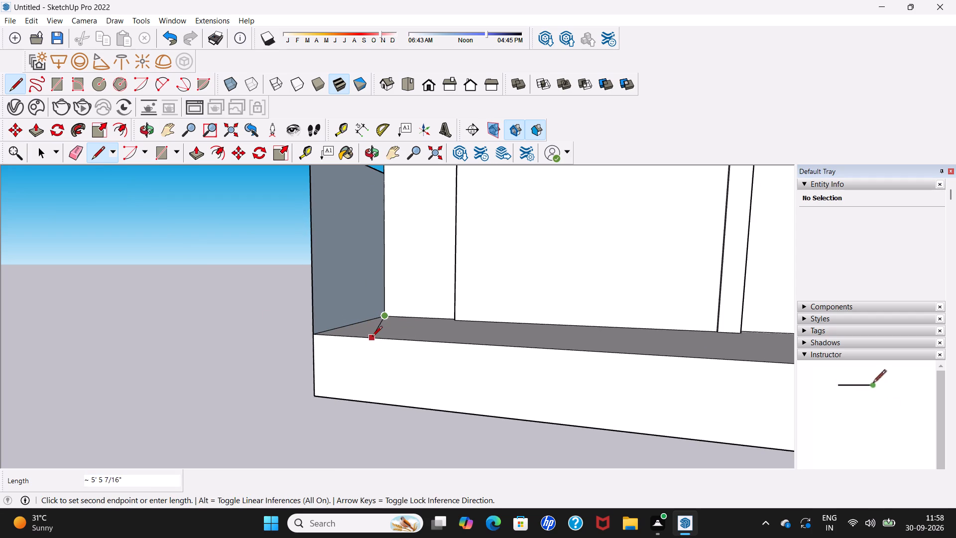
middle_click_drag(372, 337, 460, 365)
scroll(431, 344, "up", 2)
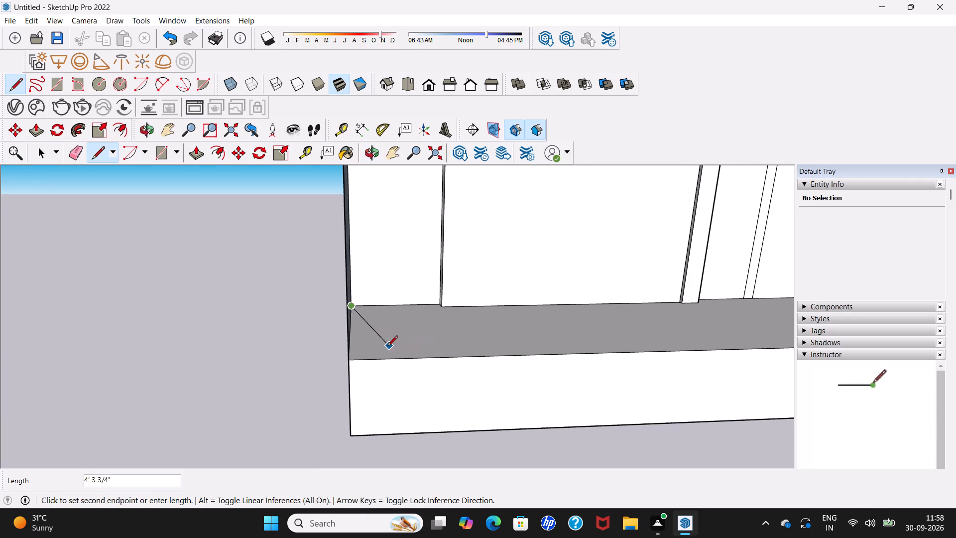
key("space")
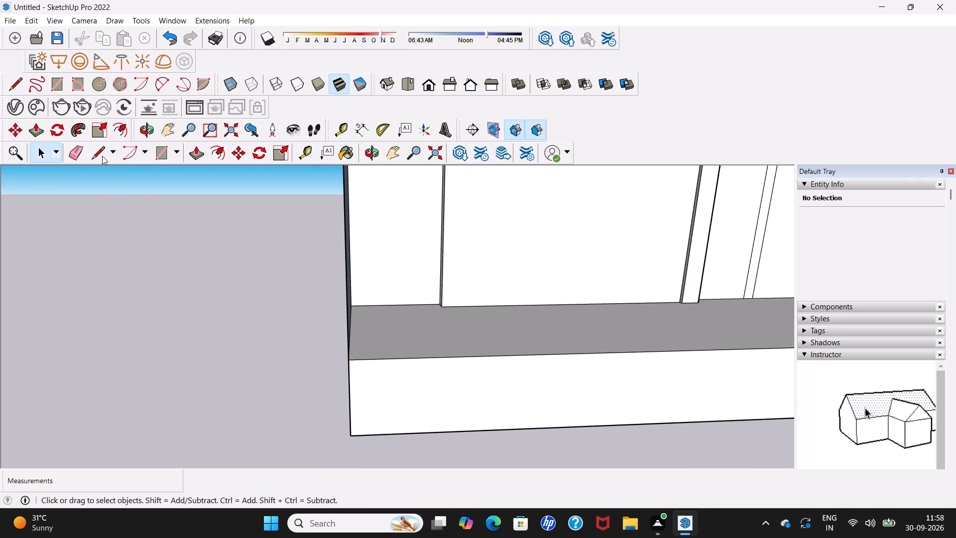
Draw a line about 4' 6" long across the step's top from the wall base, parallel to and just inside the side panel.
left_click(101, 153)
middle_click_drag(450, 302, 408, 314)
scroll(407, 314, "up", 3)
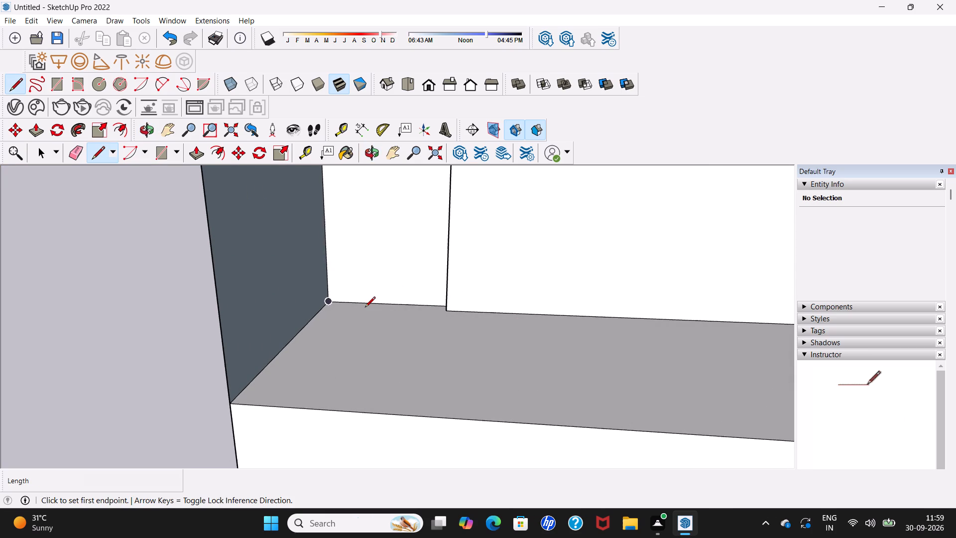
scroll(365, 307, "down", 1)
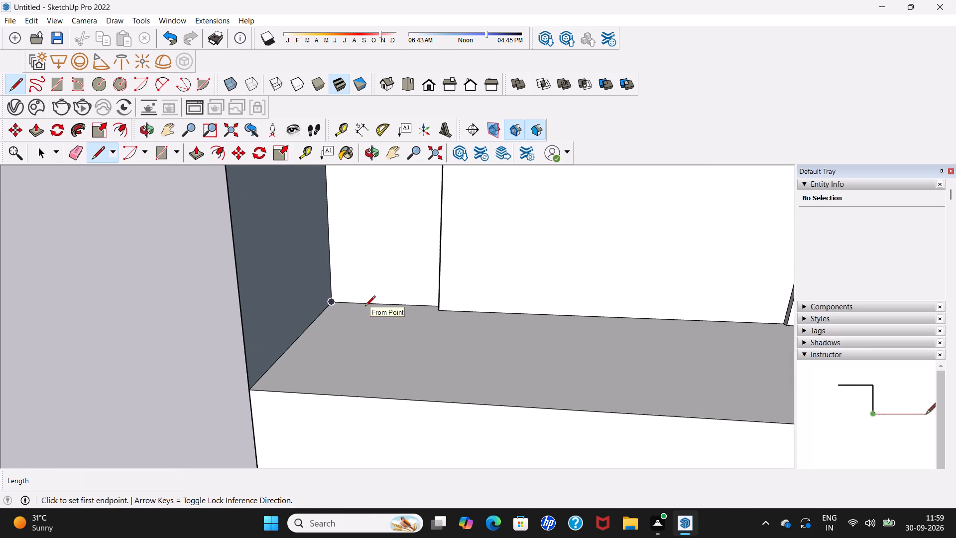
scroll(365, 307, "down", 2)
middle_click_drag(365, 308, 368, 327)
scroll(368, 320, "down", 1)
scroll(368, 327, "up", 5)
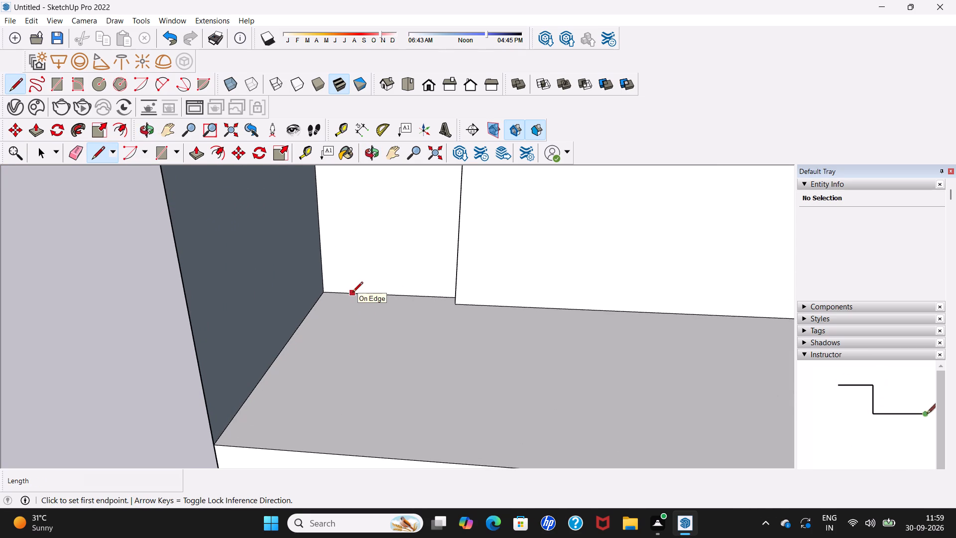
left_click(353, 293)
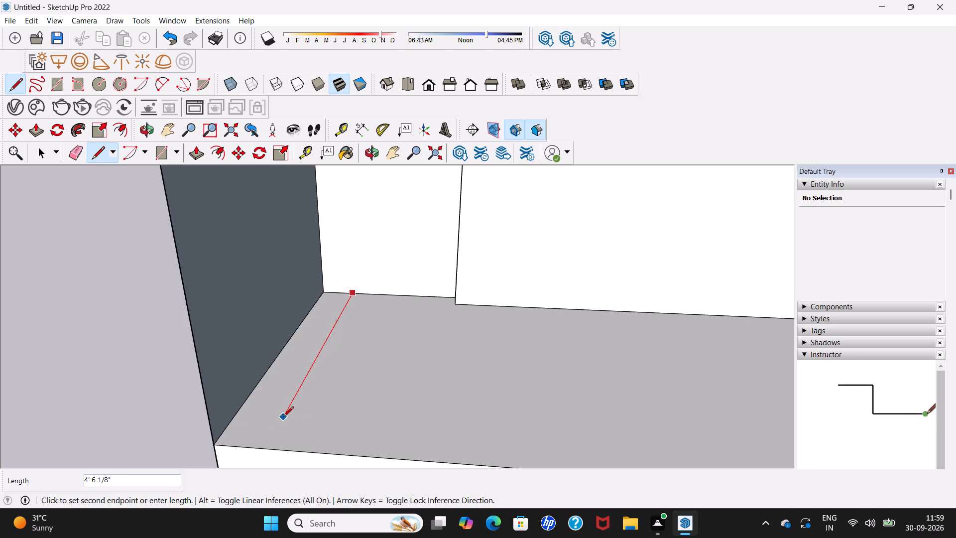
left_click(283, 417)
Draw a line about 15' long across the step's top, parallel to and just inside its front edge.
scroll(397, 424, "down", 8)
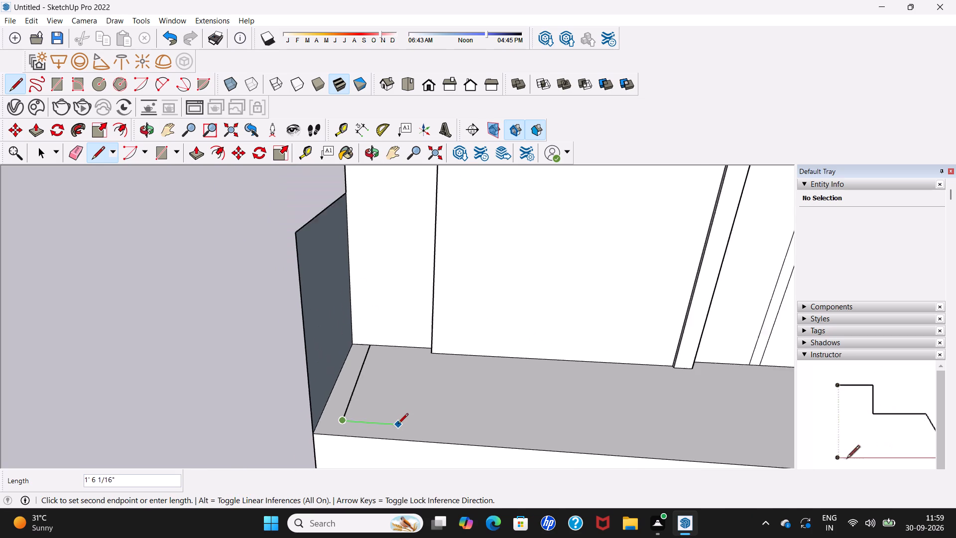
scroll(398, 424, "down", 6)
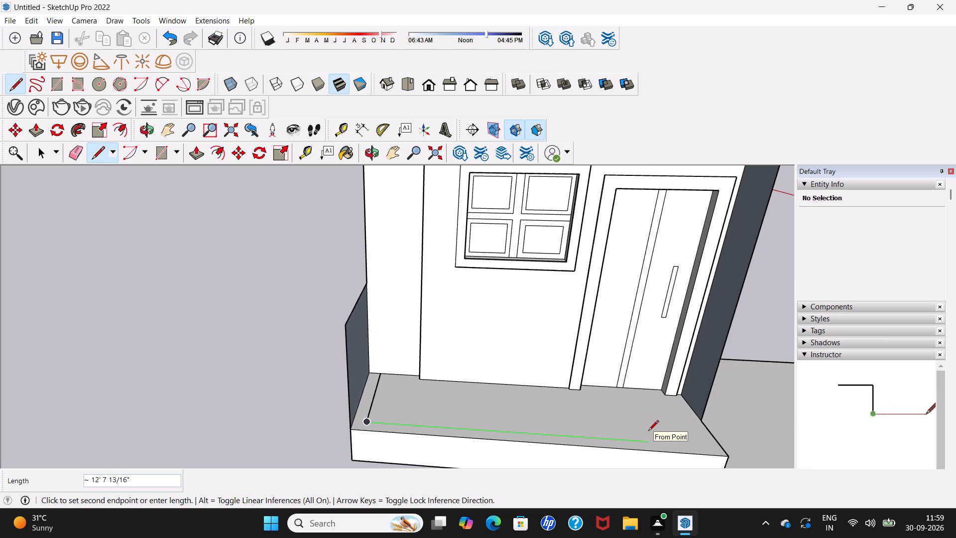
scroll(648, 431, "down", 5)
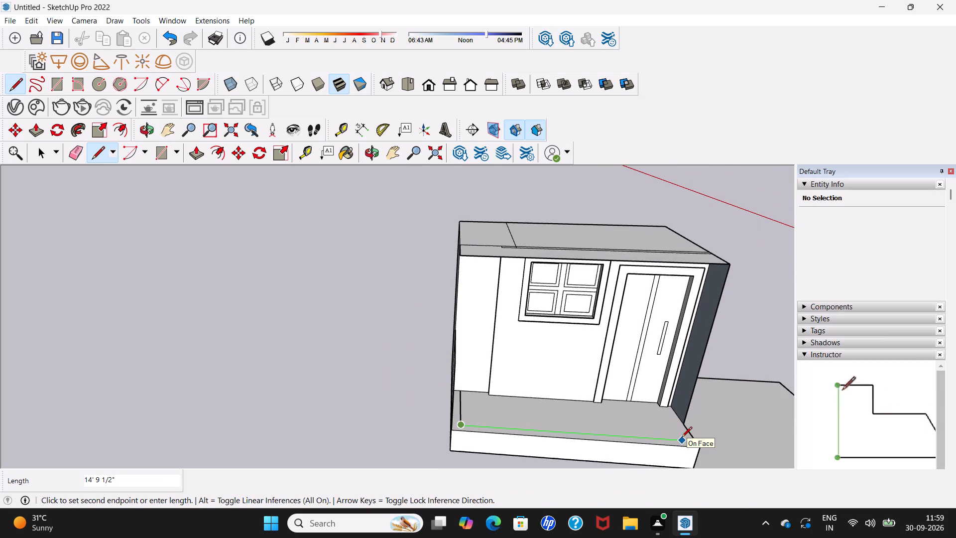
scroll(682, 438, "up", 4)
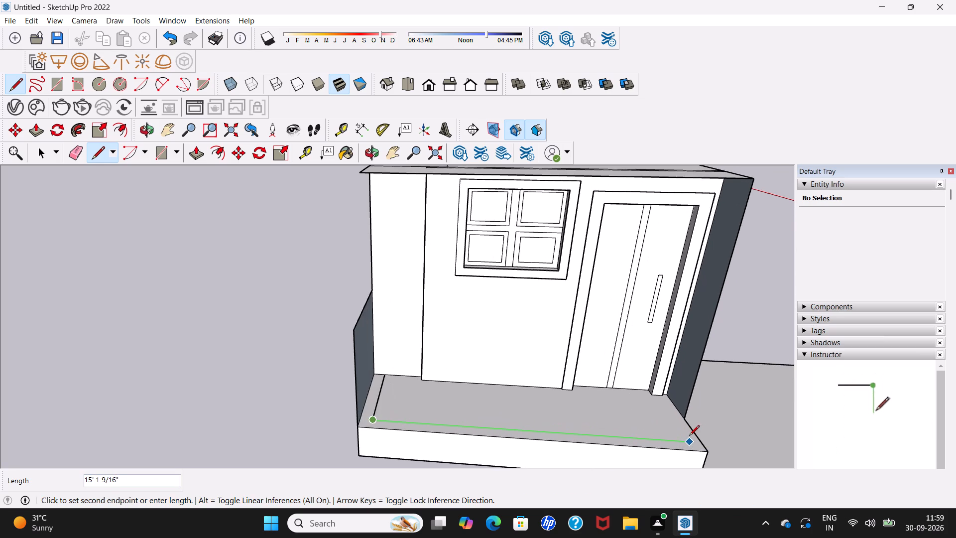
middle_click_drag(689, 436, 589, 417)
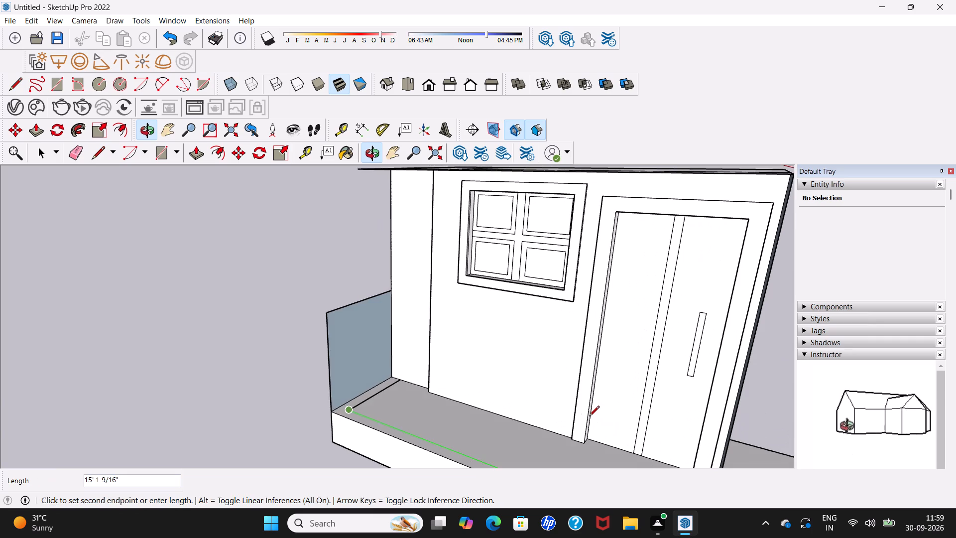
scroll(589, 416, "down", 2)
middle_click_drag(589, 416, 358, 296, "shift")
scroll(380, 367, "up", 2)
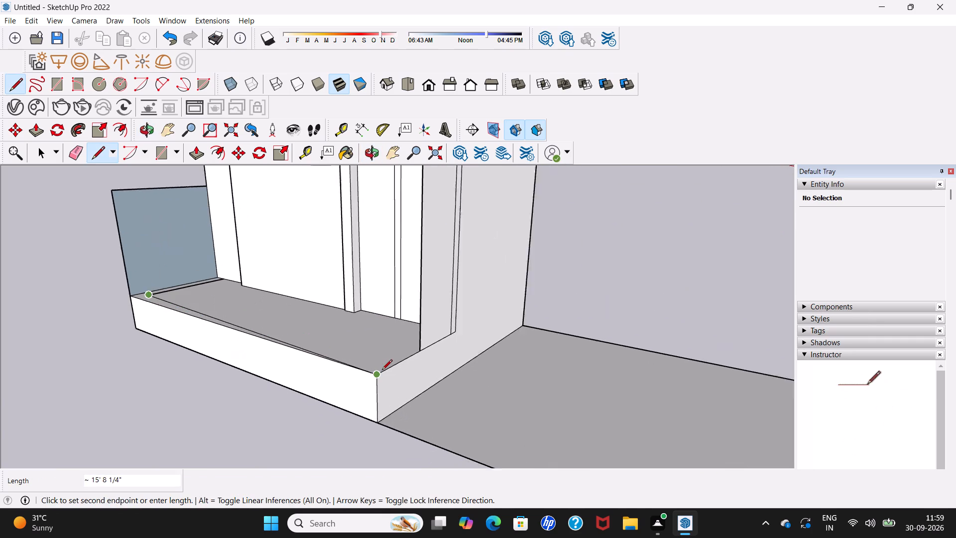
scroll(382, 371, "up", 2)
left_click(384, 361)
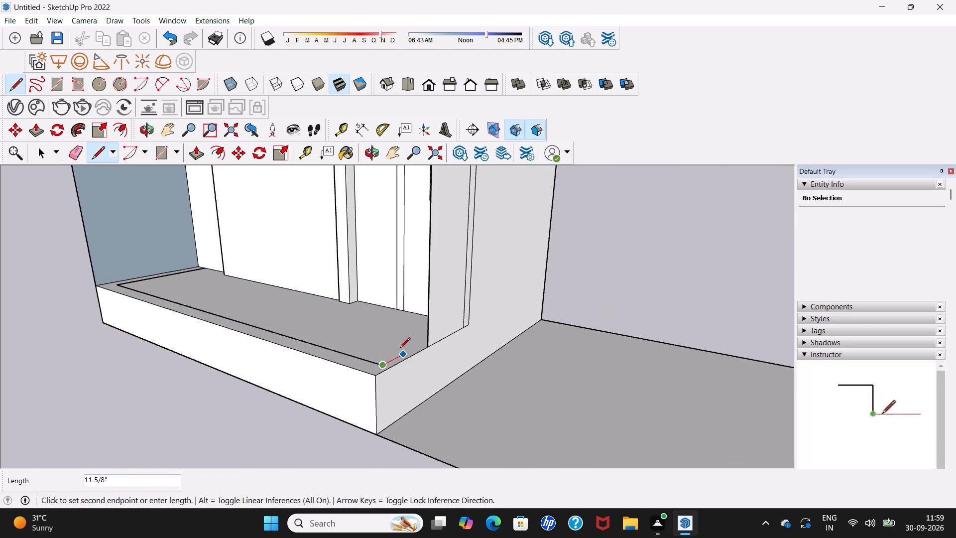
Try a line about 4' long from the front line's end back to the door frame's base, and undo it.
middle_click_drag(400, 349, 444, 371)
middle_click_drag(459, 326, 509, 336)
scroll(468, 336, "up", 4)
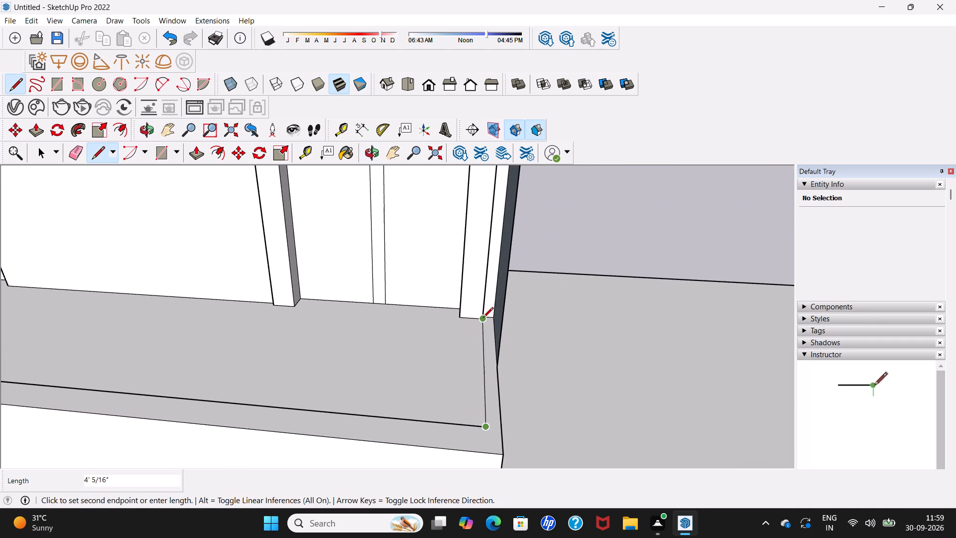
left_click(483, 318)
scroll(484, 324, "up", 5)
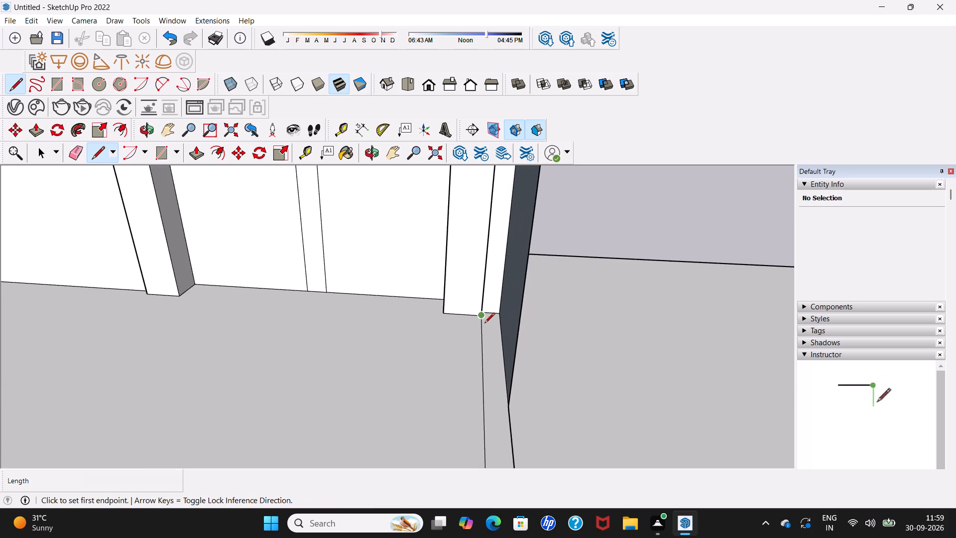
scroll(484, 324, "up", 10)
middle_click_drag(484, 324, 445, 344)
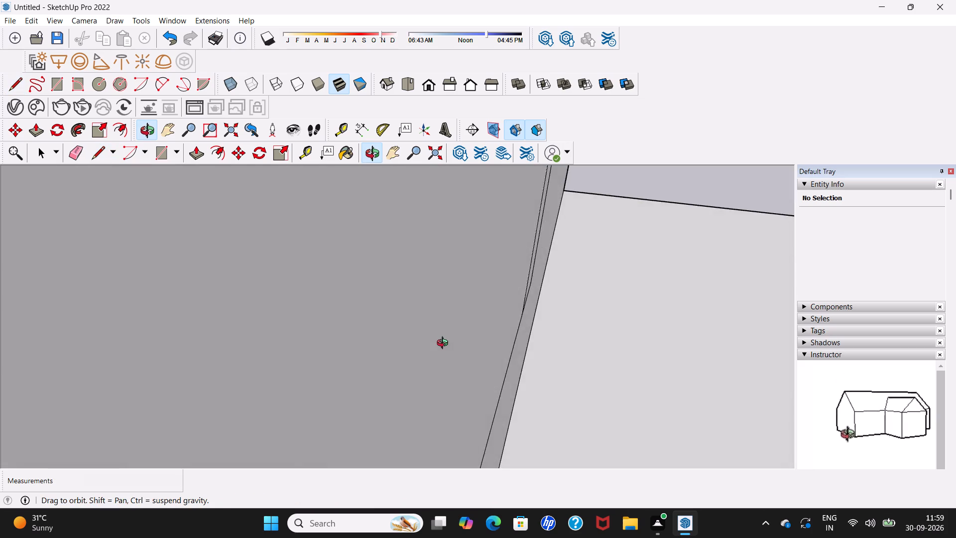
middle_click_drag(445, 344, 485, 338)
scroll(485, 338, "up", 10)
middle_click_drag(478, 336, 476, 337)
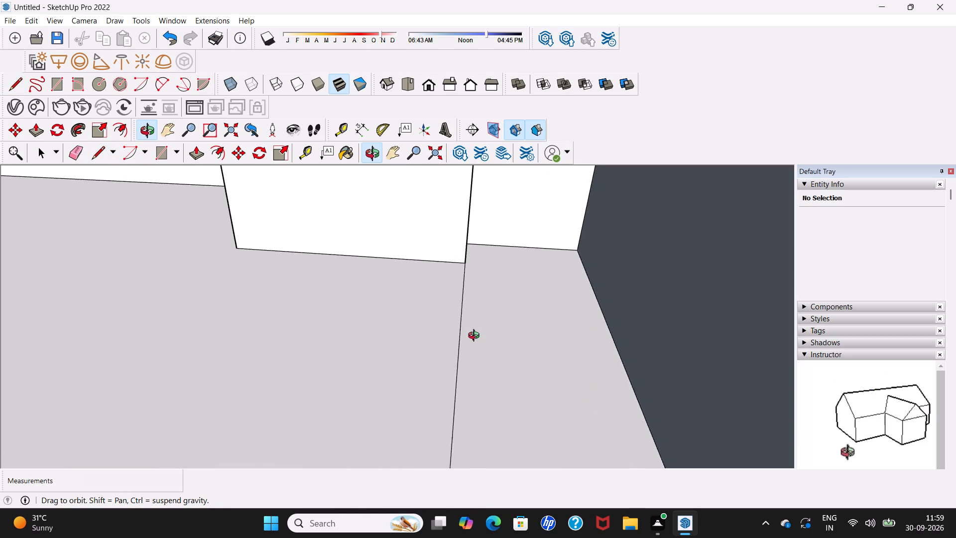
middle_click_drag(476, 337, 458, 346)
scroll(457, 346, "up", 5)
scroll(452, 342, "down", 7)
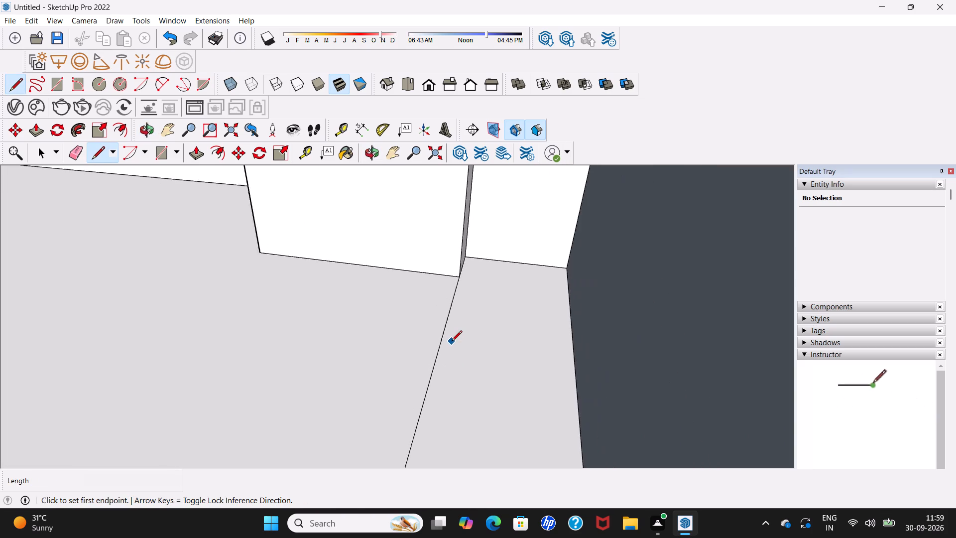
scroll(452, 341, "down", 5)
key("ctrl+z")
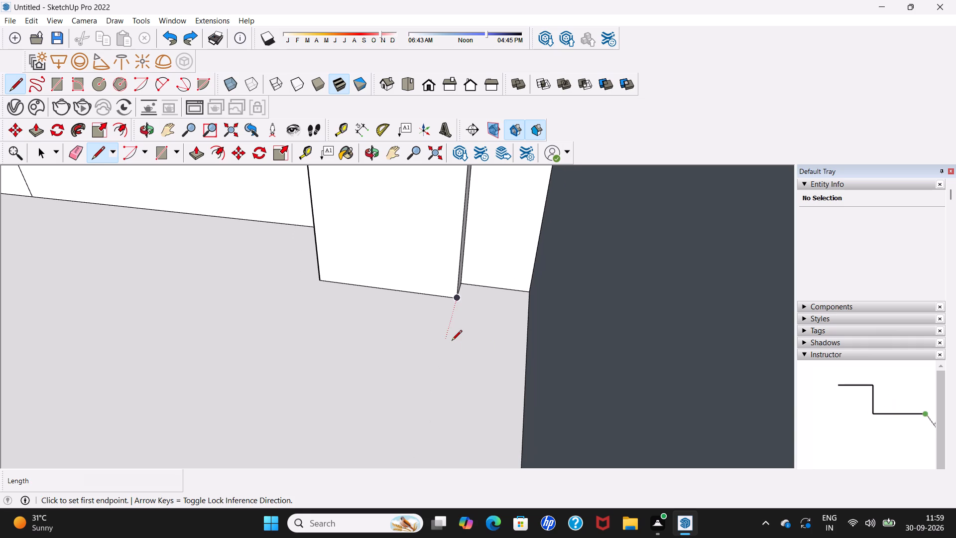
Draw a line about 4' 2" long from the front line's end back to the wall corner beside the door frame.
scroll(447, 323, "down", 16)
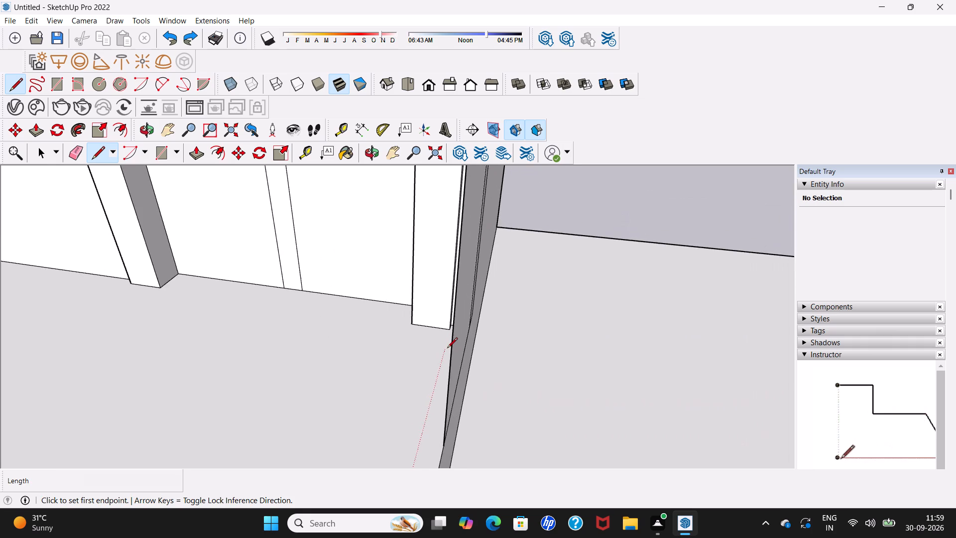
middle_click_drag(447, 350, 447, 232, "shift")
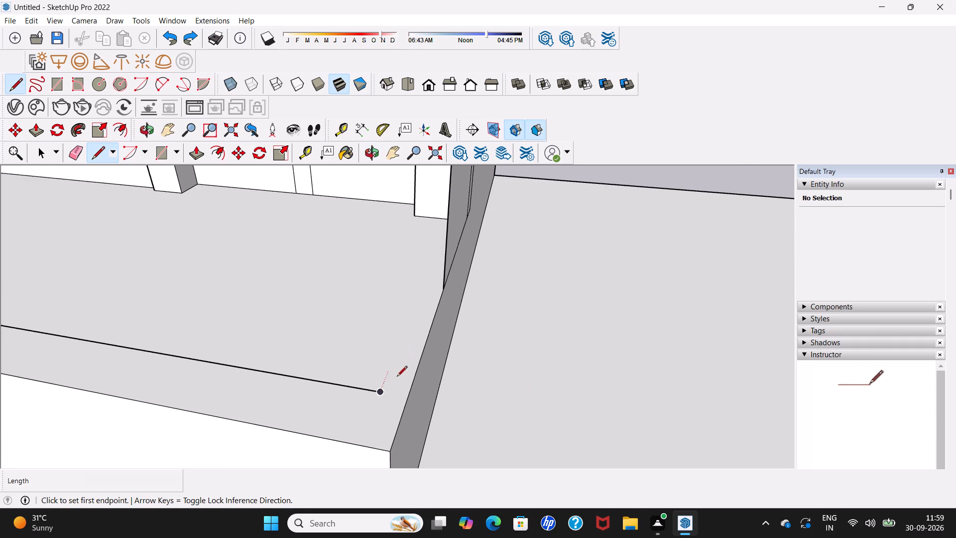
left_click(379, 392)
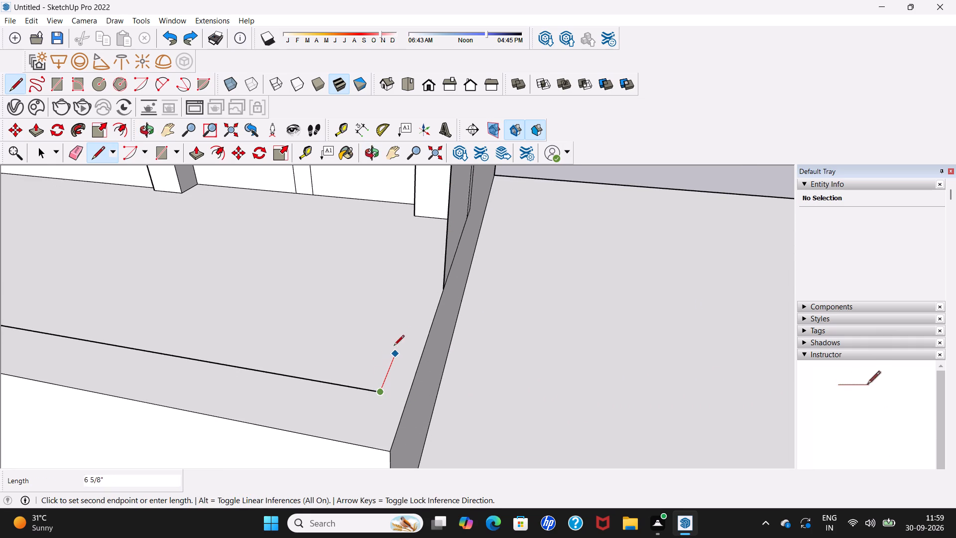
middle_click_drag(409, 306, 479, 318)
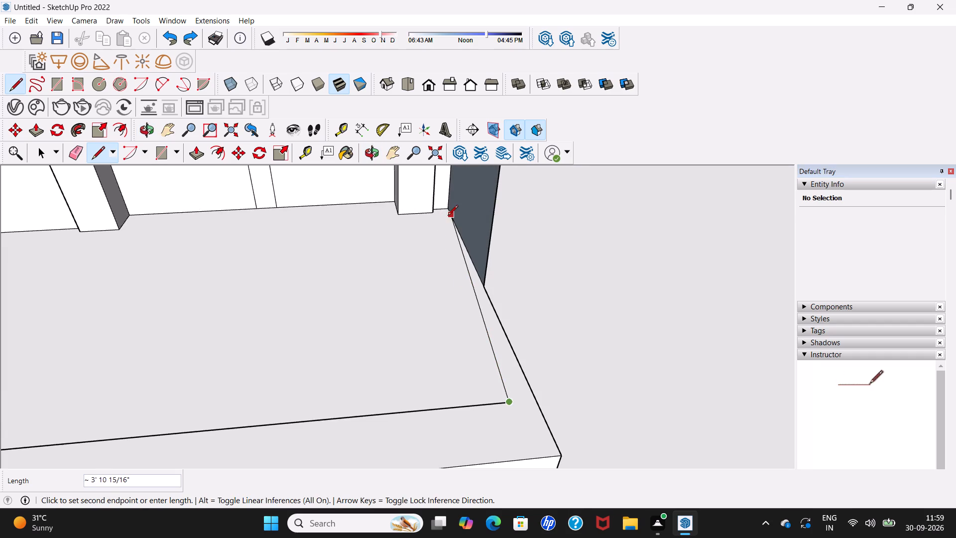
scroll(444, 207, "up", 16)
scroll(427, 212, "up", 11)
middle_click_drag(427, 212, 405, 219)
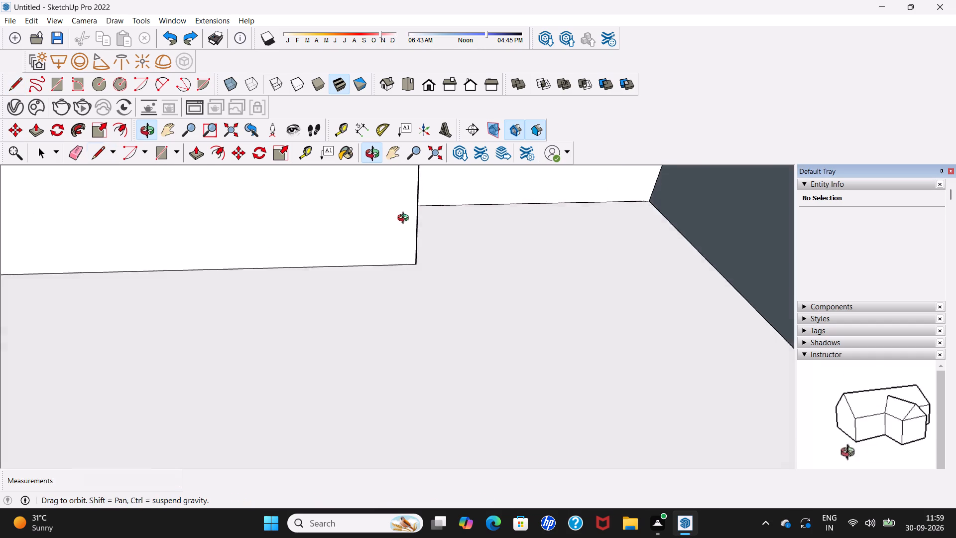
middle_click_drag(405, 219, 374, 232)
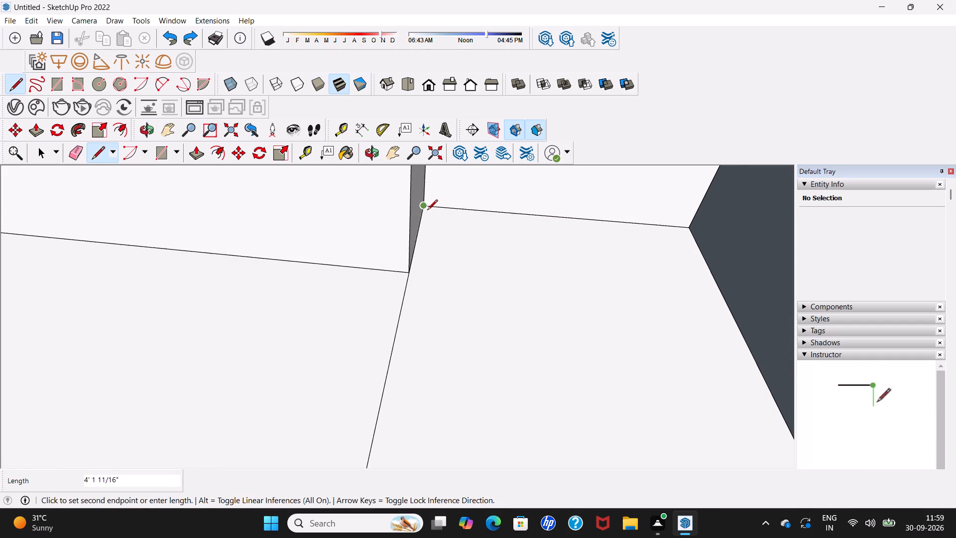
left_click(427, 213)
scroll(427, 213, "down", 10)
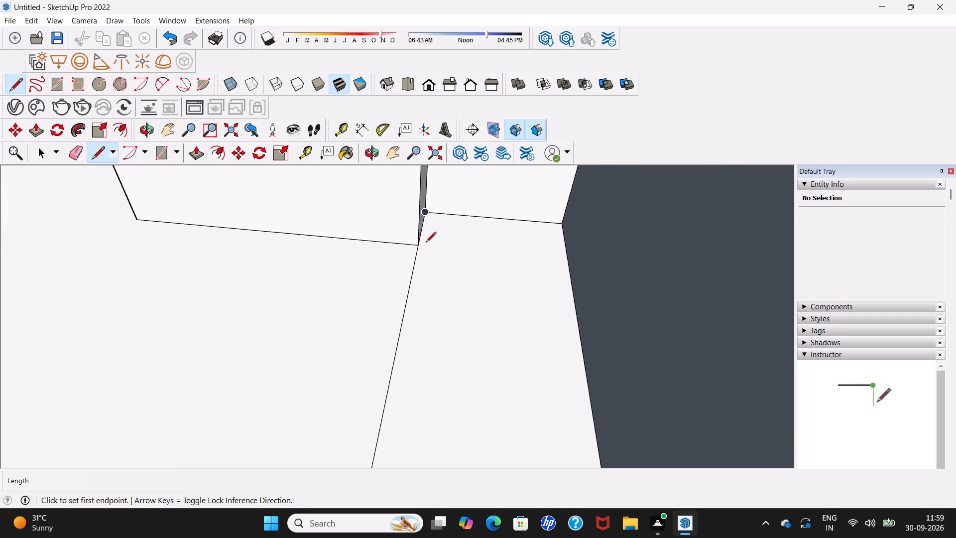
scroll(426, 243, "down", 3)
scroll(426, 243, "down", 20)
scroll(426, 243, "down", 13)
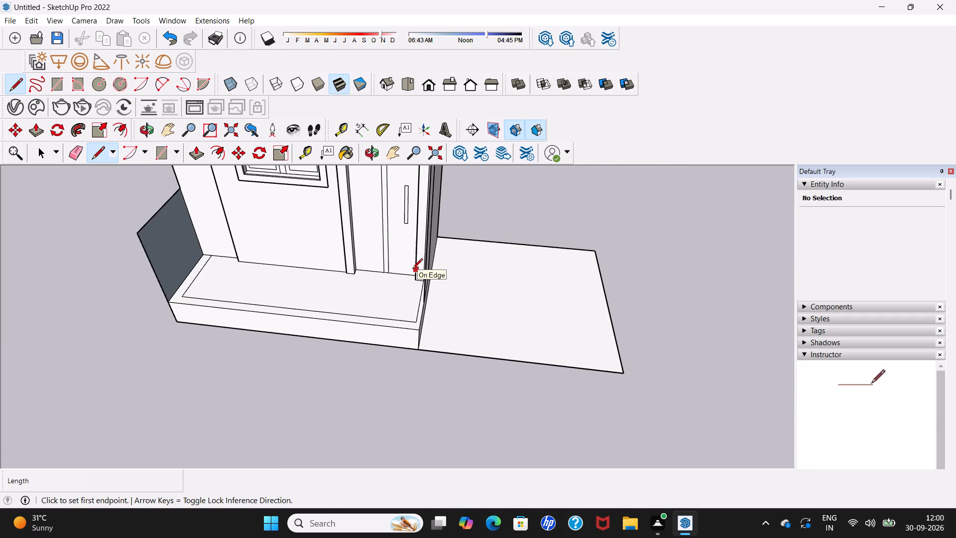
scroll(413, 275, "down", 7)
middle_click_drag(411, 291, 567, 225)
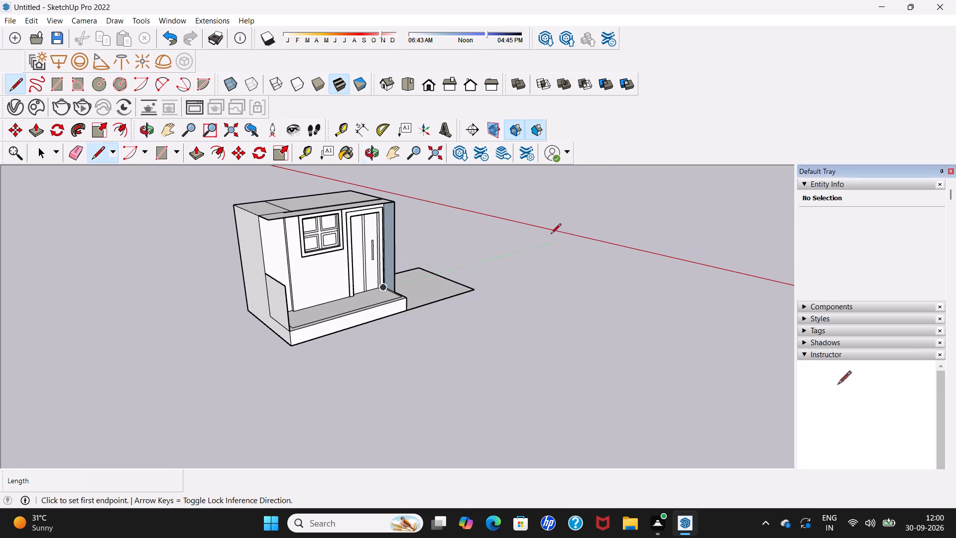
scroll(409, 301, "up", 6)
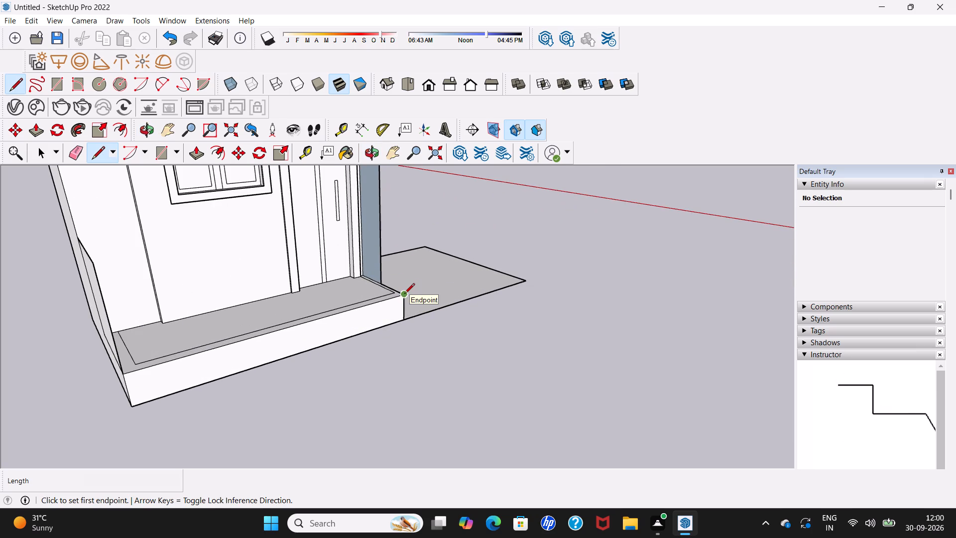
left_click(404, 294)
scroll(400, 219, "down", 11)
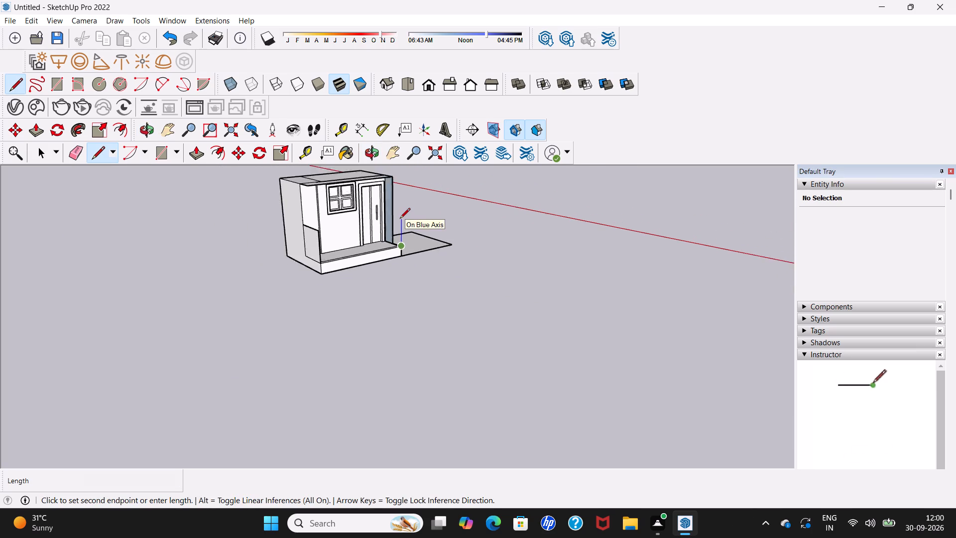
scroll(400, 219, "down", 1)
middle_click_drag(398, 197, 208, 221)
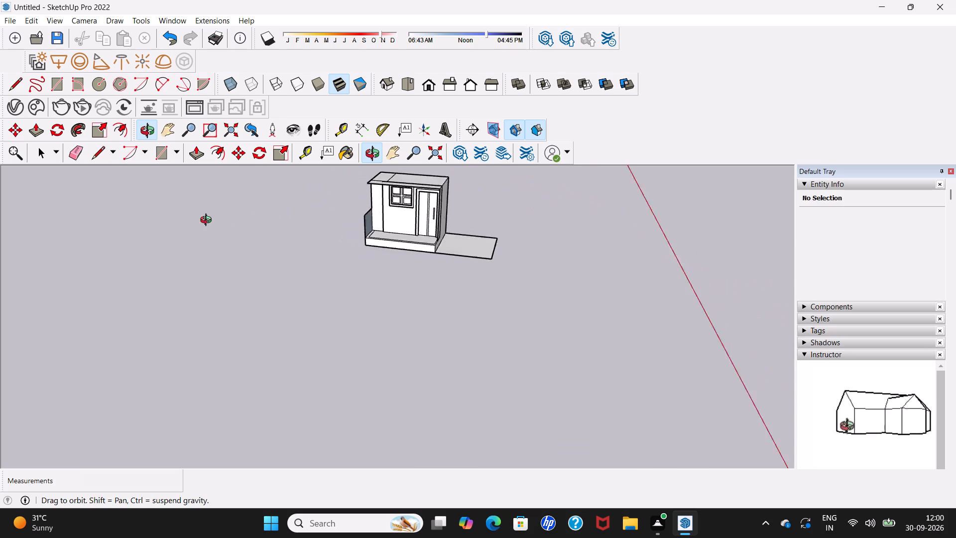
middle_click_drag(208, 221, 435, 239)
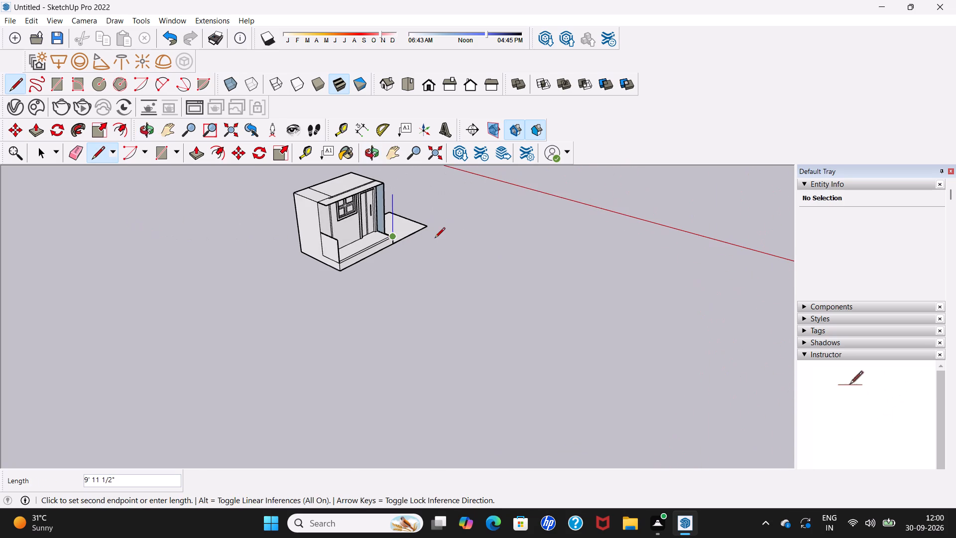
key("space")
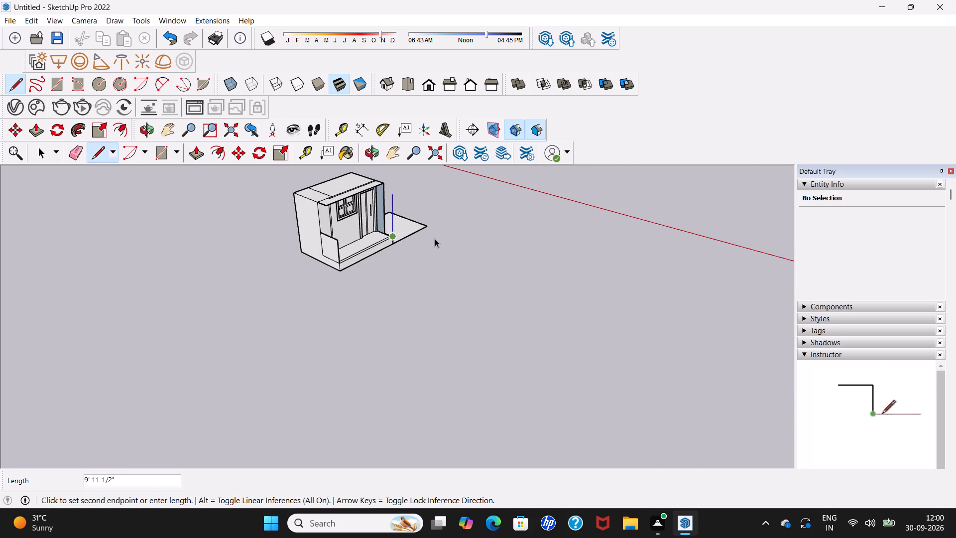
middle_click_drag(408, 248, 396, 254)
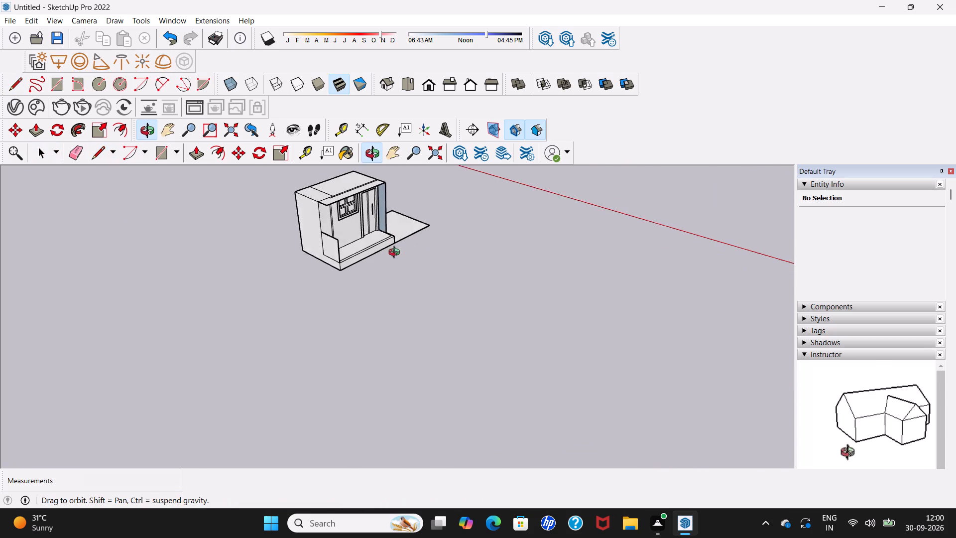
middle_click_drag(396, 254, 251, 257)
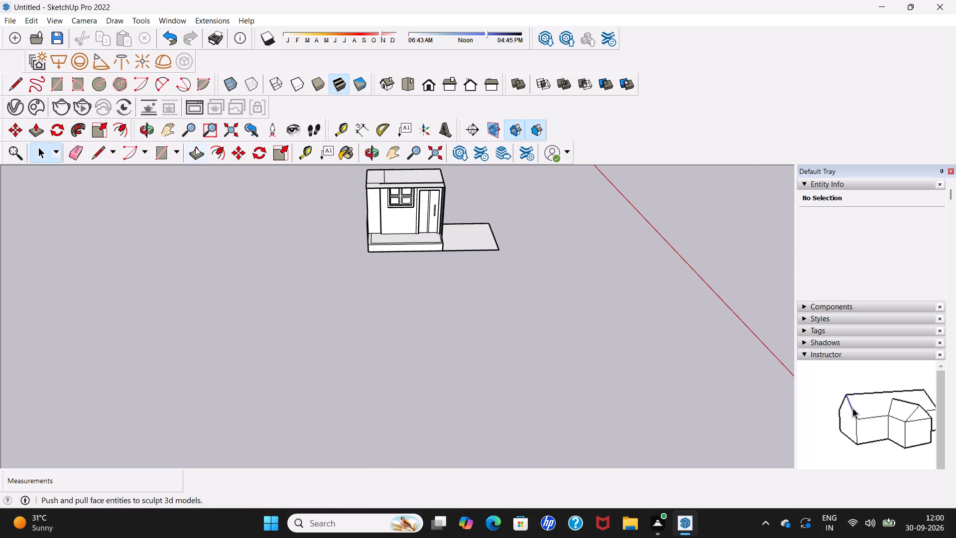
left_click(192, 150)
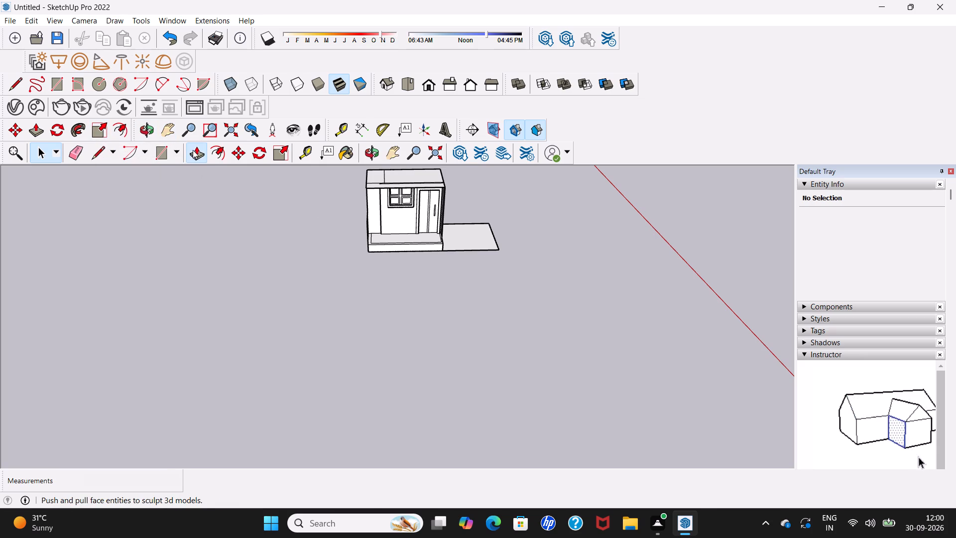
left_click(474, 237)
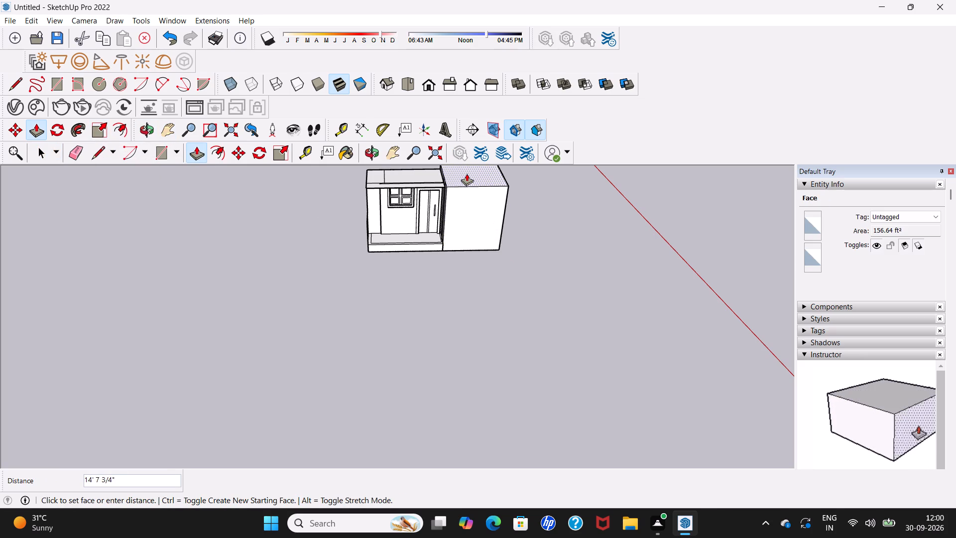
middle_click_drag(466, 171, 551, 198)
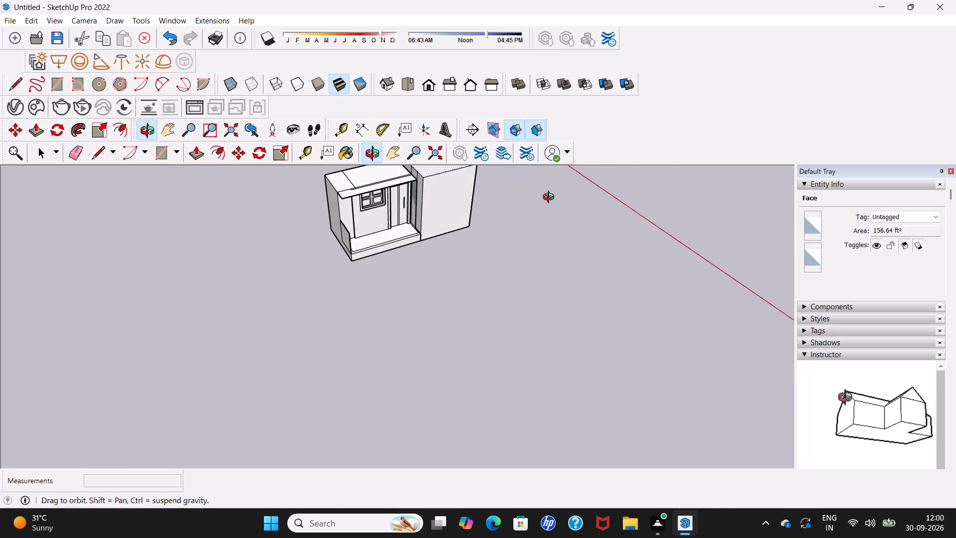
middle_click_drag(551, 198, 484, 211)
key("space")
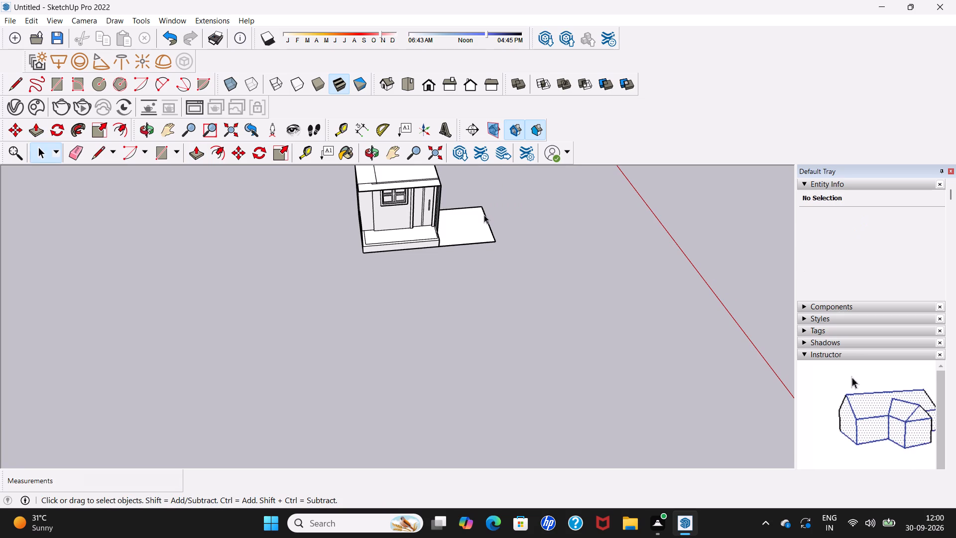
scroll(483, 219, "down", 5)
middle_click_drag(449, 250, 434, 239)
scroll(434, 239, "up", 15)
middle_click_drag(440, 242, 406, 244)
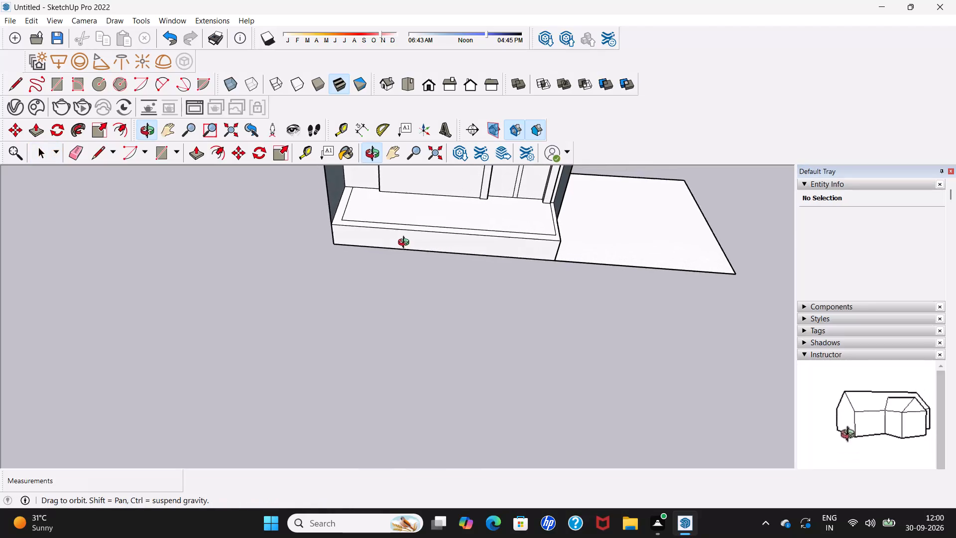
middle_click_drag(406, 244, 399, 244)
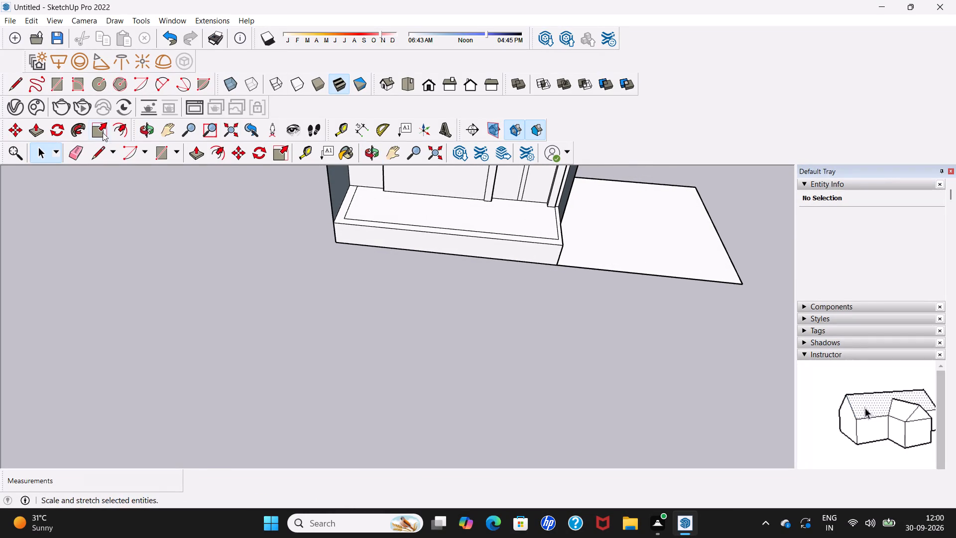
Push/Pull the narrow border strip on the step's top upward about 5' to form the low wall.
left_click(34, 133)
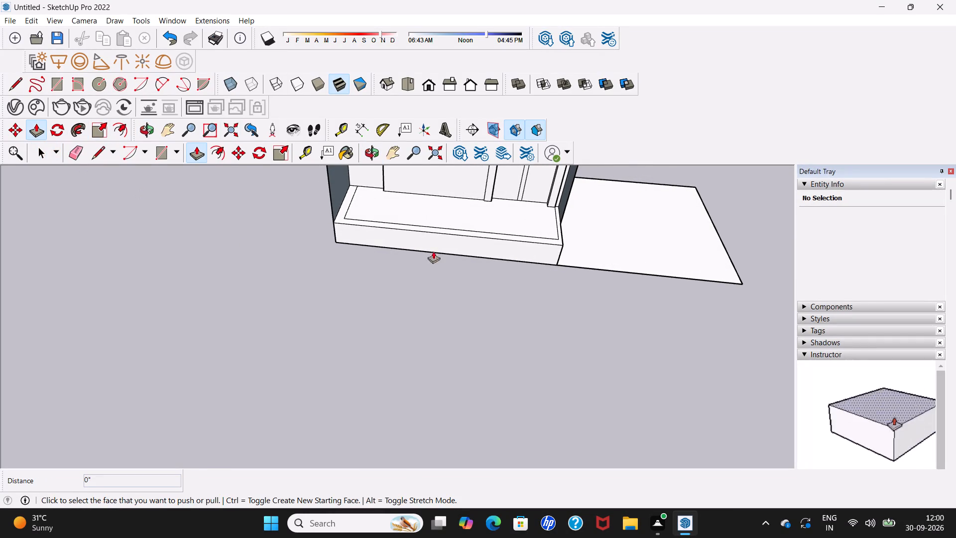
scroll(457, 240, "up", 6)
left_click(469, 228)
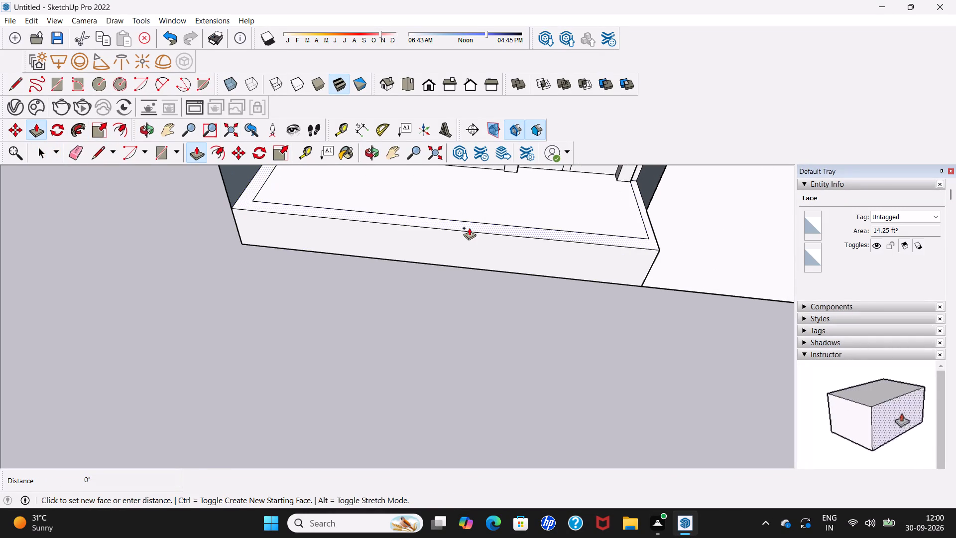
scroll(477, 208, "down", 13)
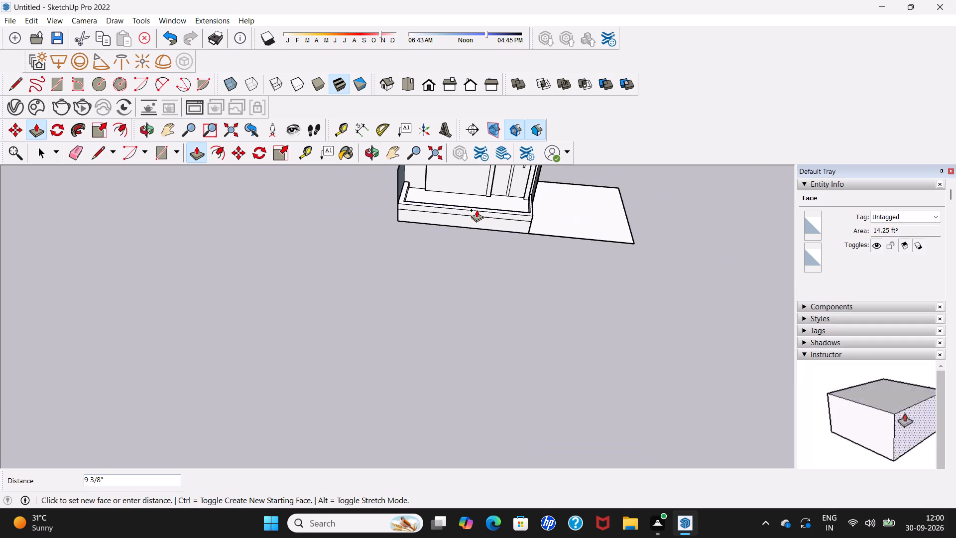
middle_click_drag(477, 210, 387, 347, "shift")
middle_click_drag(412, 264, 539, 243)
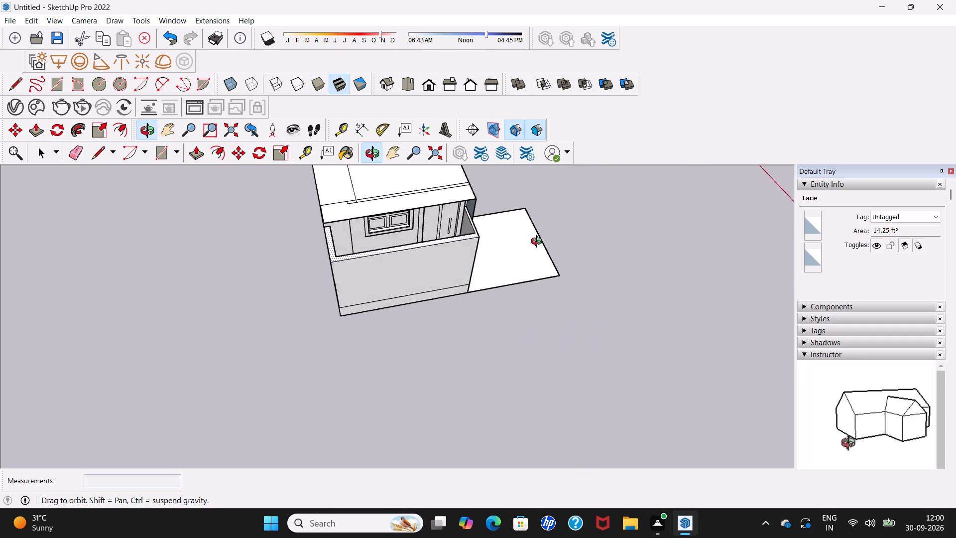
middle_click_drag(539, 243, 604, 205)
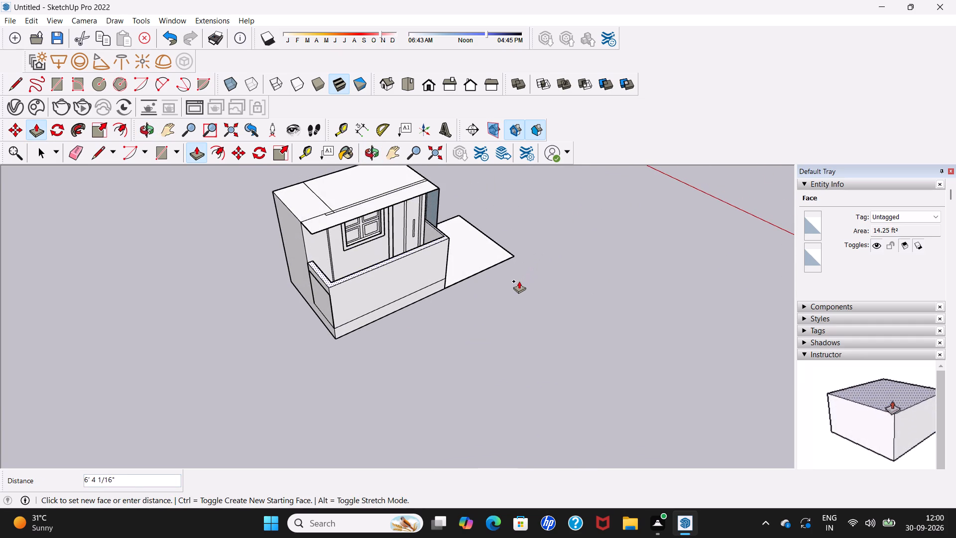
middle_click_drag(519, 281, 490, 212)
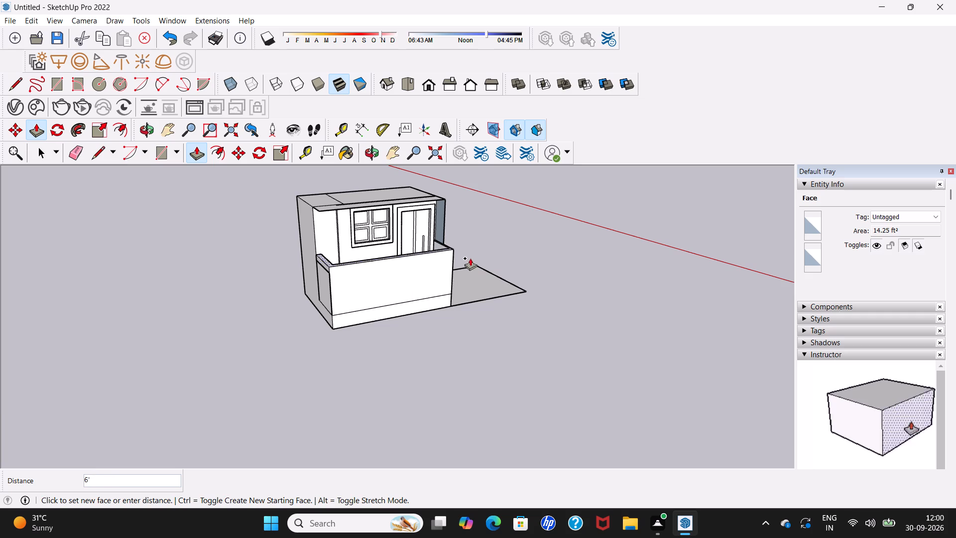
scroll(469, 265, "up", 6)
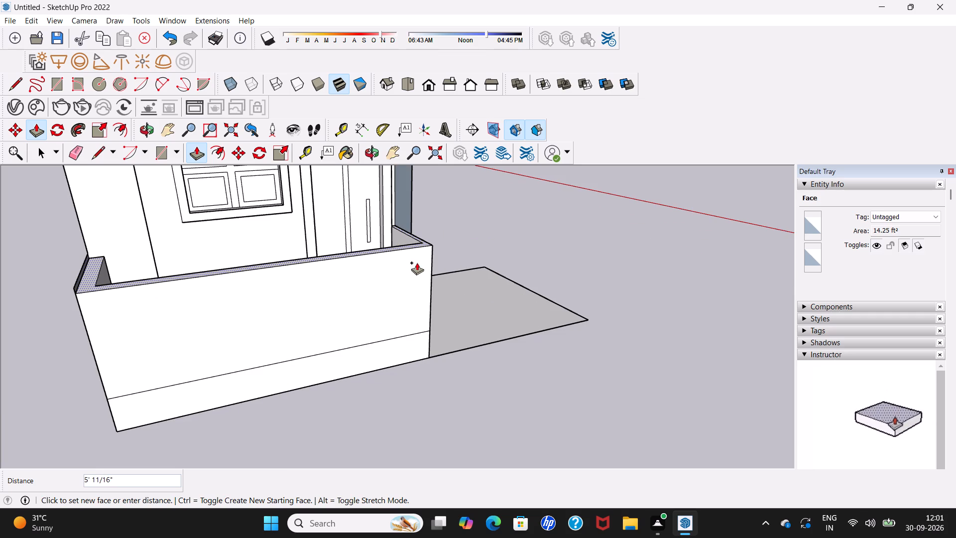
left_click(417, 263)
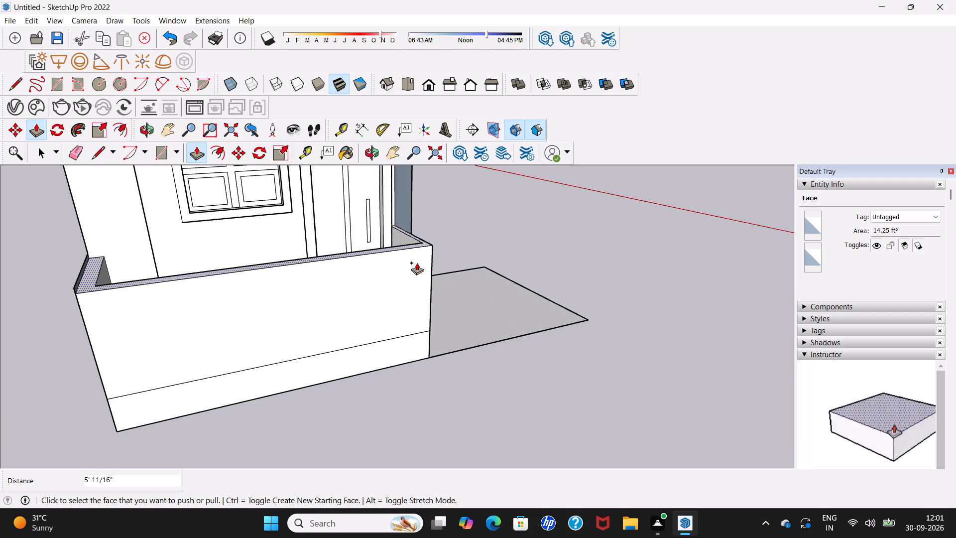
key("space")
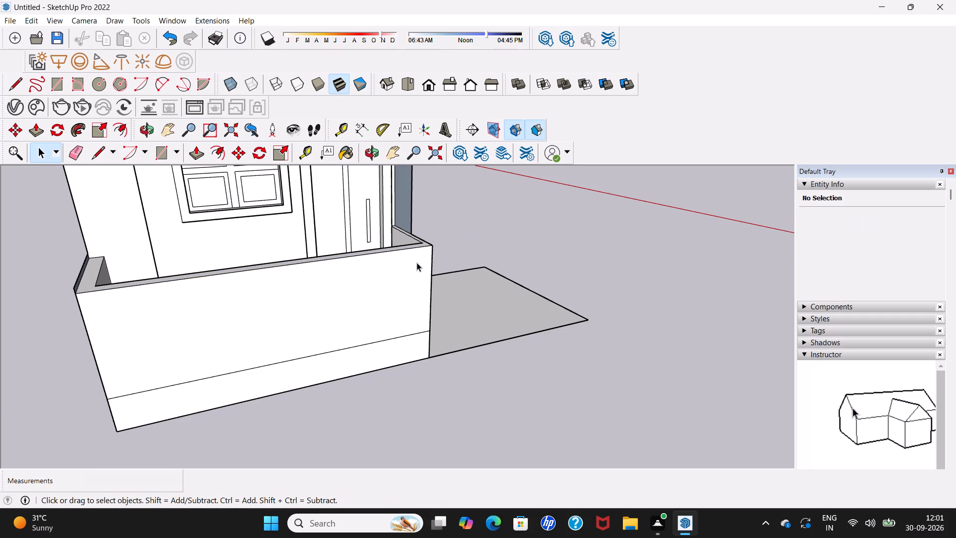
Delete the stray raised top edge and the short leftover vertical edge on the wall's window-side end.
scroll(197, 383, "down", 4)
middle_click_drag(197, 383, 293, 356)
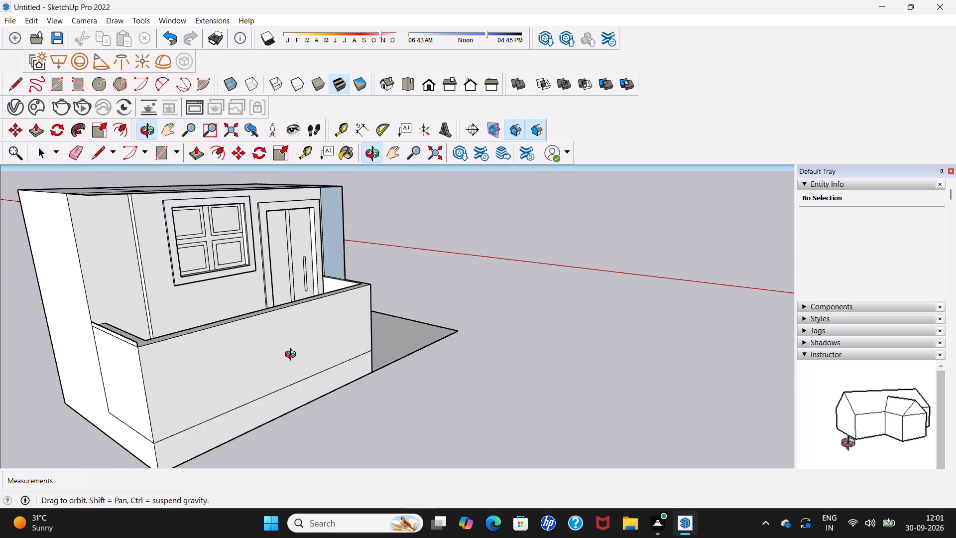
middle_click_drag(293, 356, 376, 324)
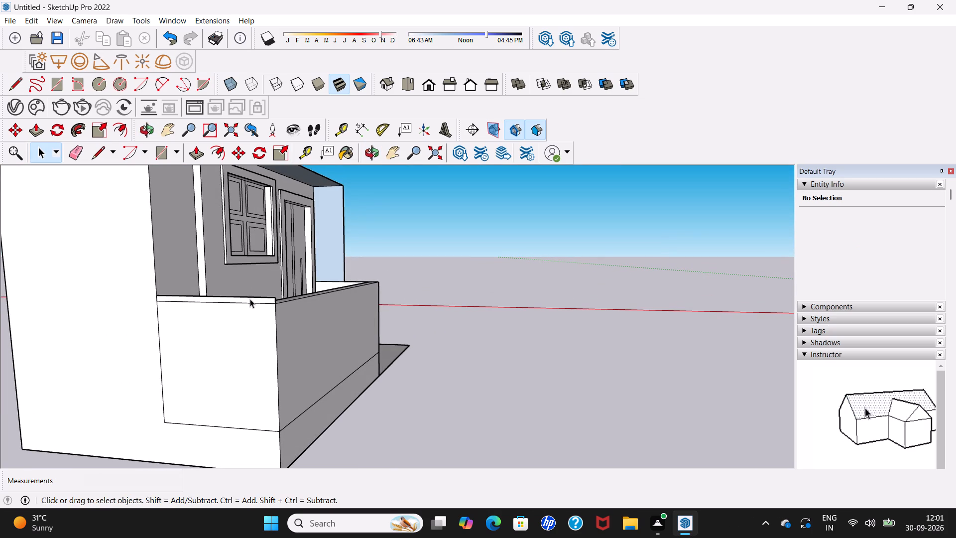
left_click(255, 297)
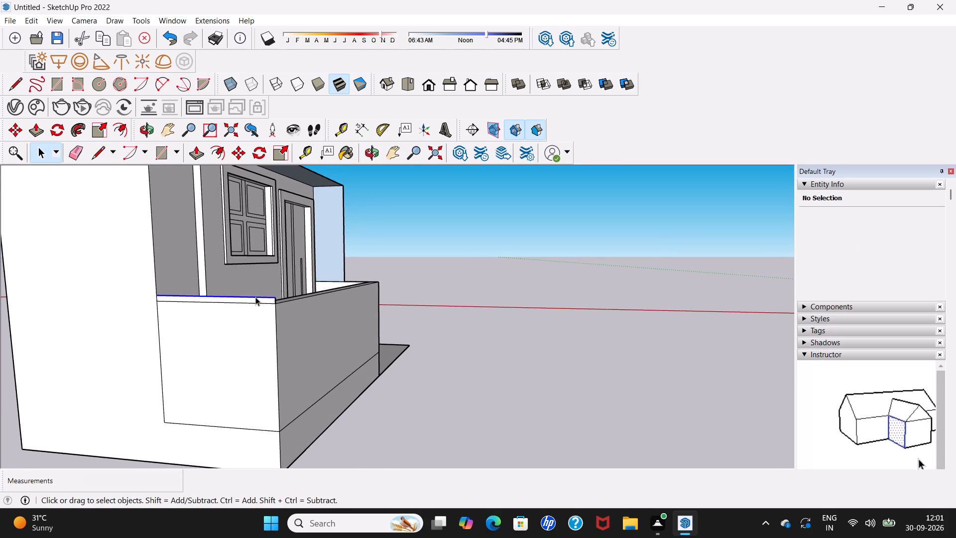
key("Delete")
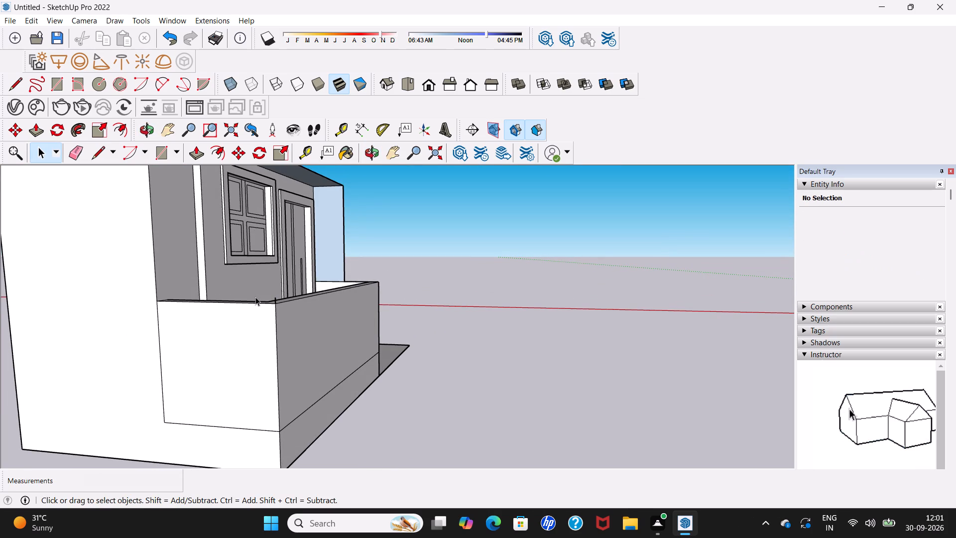
scroll(303, 302, "up", 6)
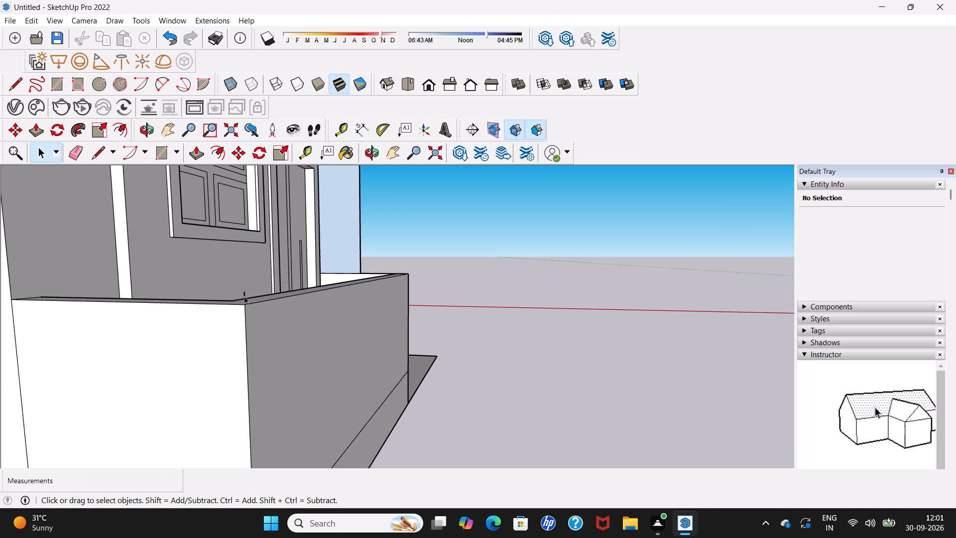
left_click(244, 296)
key("Delete")
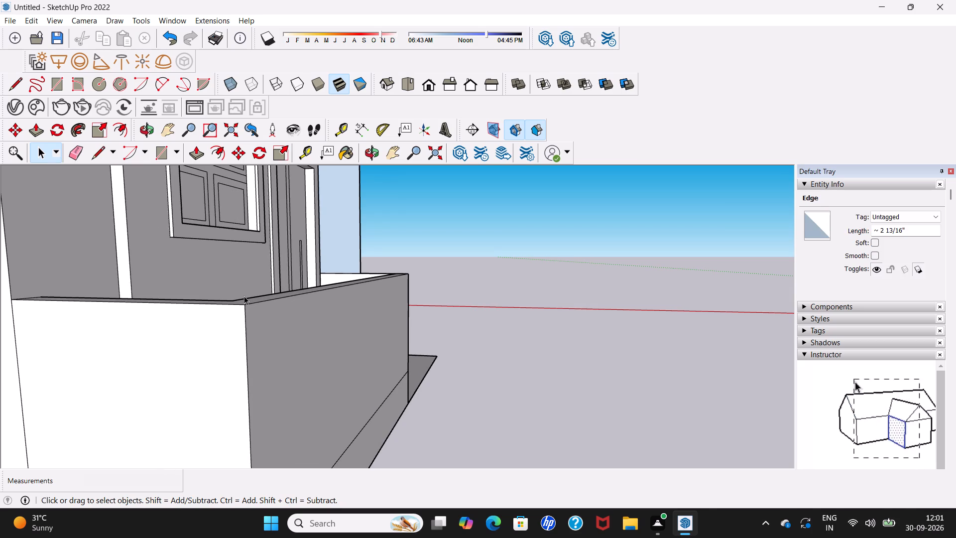
Delete the horizontal seam edge between the low wall and the step on the front face.
scroll(237, 285, "down", 13)
middle_click_drag(237, 287, 228, 297)
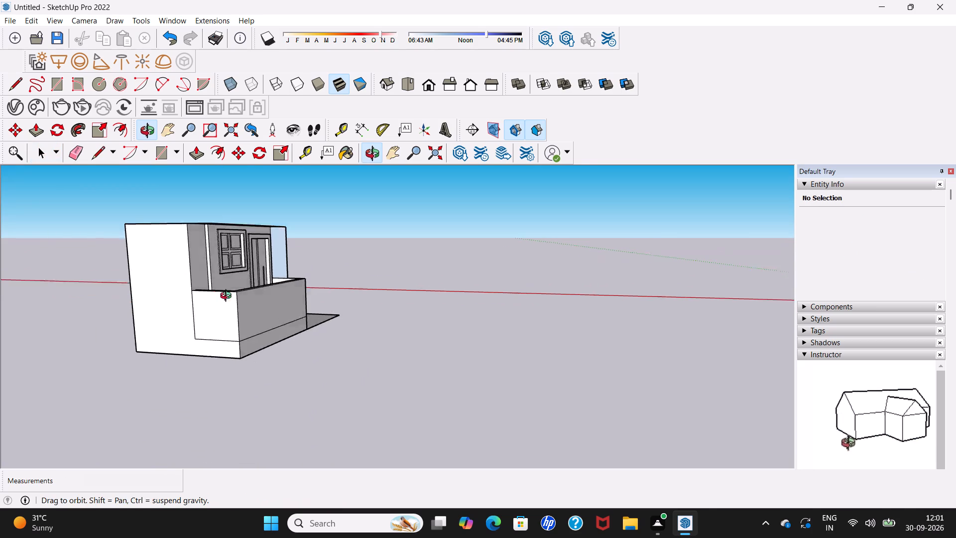
middle_click_drag(228, 297, 98, 343)
scroll(280, 296, "up", 5)
scroll(289, 290, "down", 5)
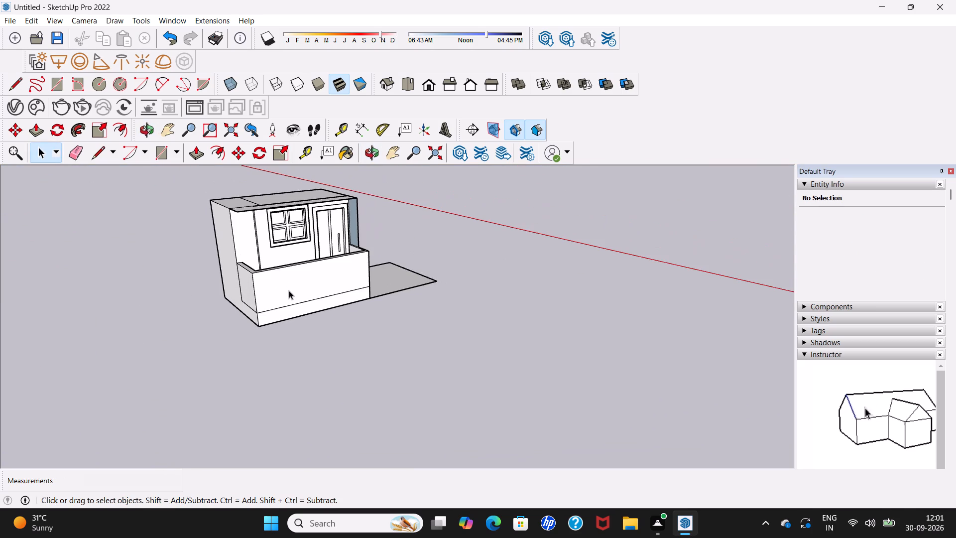
middle_click_drag(289, 290, 183, 314)
scroll(301, 259, "up", 5)
scroll(303, 259, "down", 5)
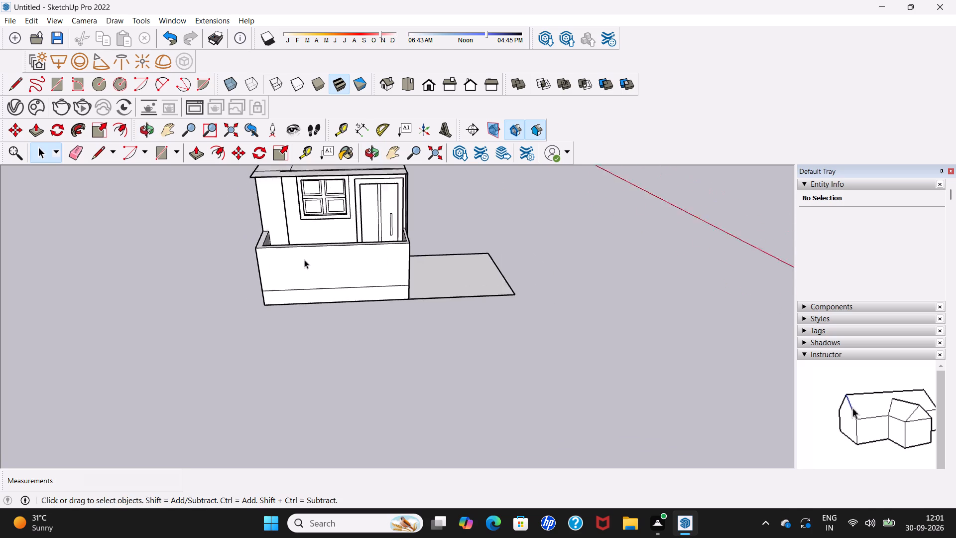
scroll(304, 260, "down", 2)
scroll(318, 241, "up", 1)
middle_click_drag(318, 235, 317, 260)
middle_click_drag(317, 260, 310, 322, "shift")
middle_click_drag(305, 326, 334, 238)
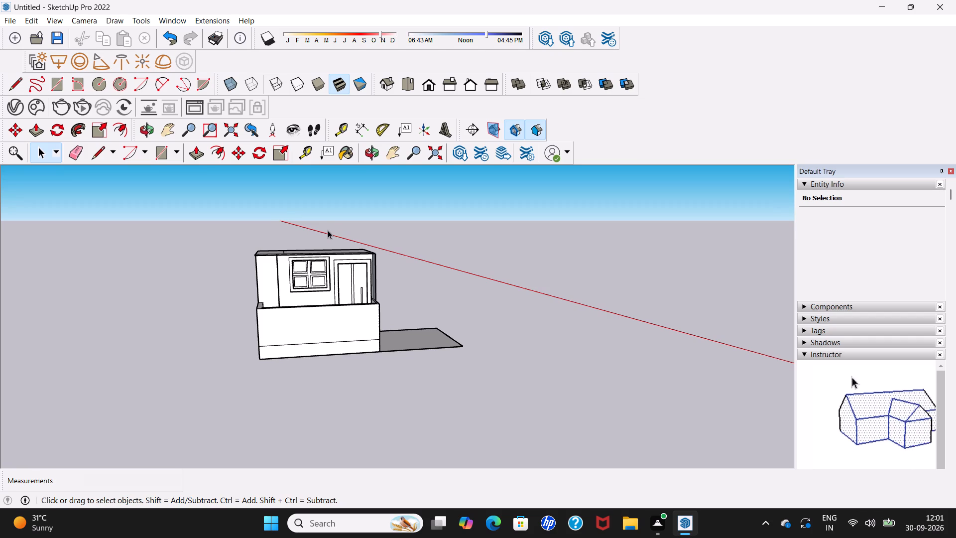
middle_click_drag(322, 267, 326, 244)
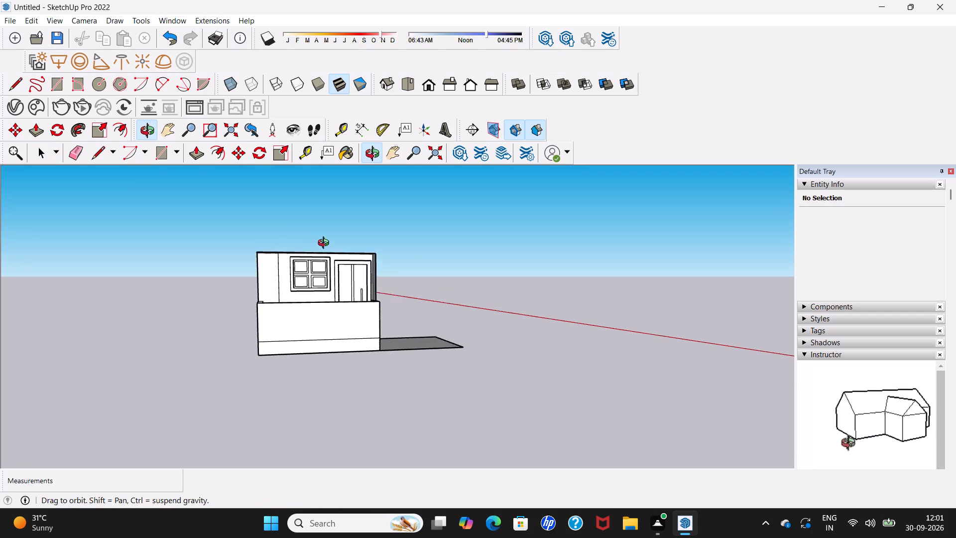
middle_click_drag(326, 244, 307, 271)
scroll(257, 327, "up", 5)
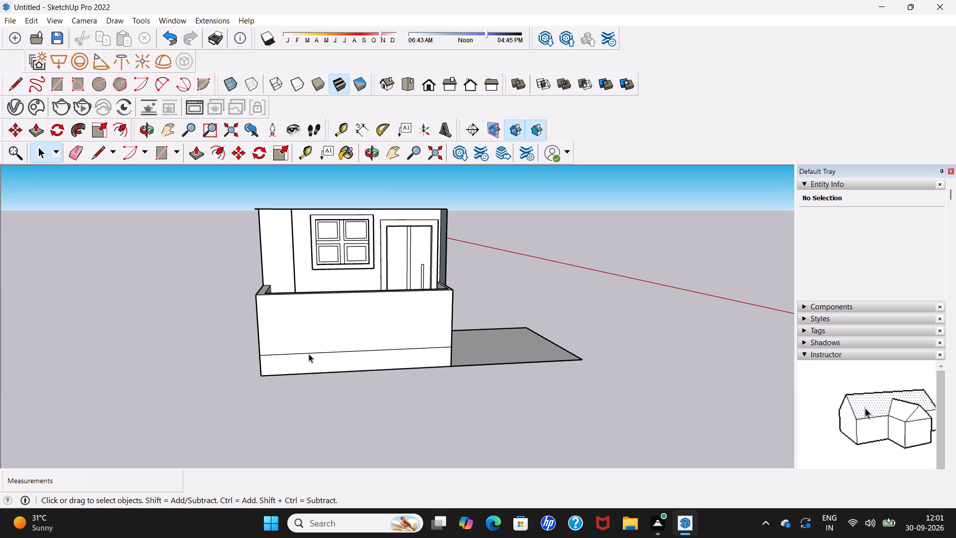
left_click(311, 353)
key("Delete")
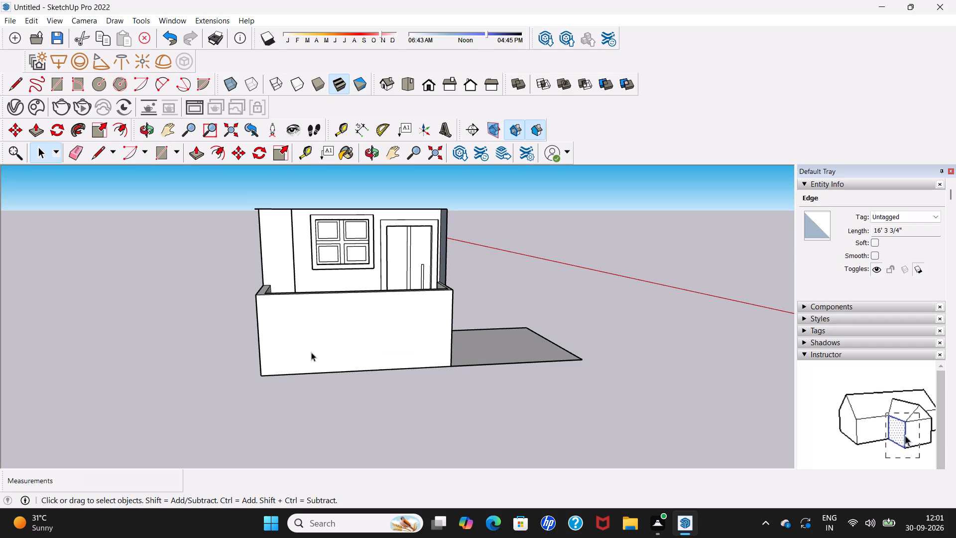
Delete the short horizontal seam edge between the wall and the step on the side facing the flat area.
scroll(318, 336, "down", 3)
middle_click_drag(318, 337, 139, 340)
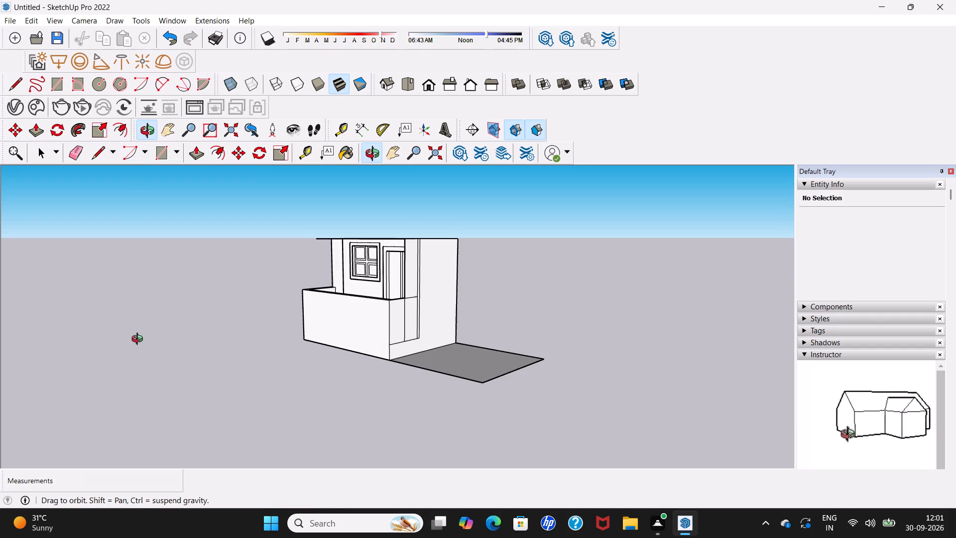
middle_click_drag(139, 340, 139, 340)
scroll(395, 337, "up", 3)
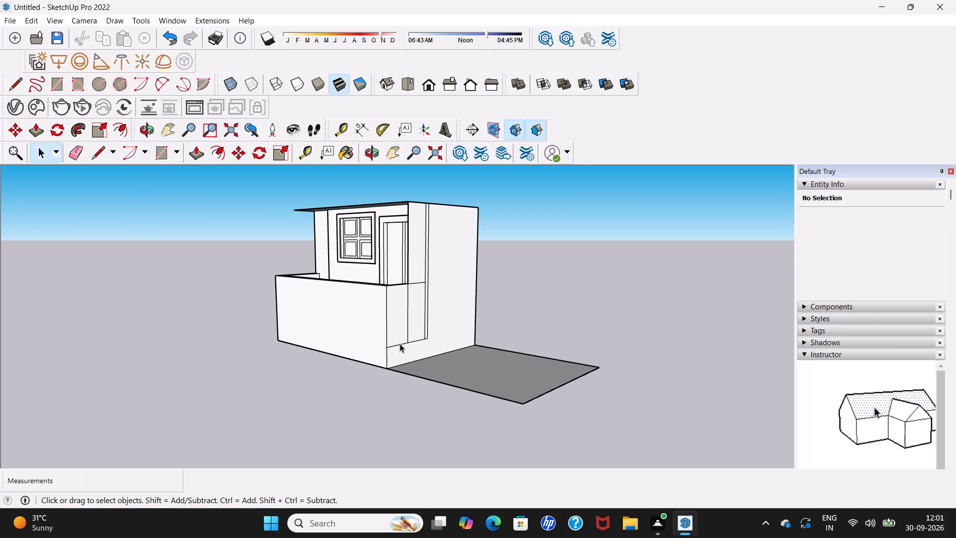
left_click(400, 343)
key("Delete")
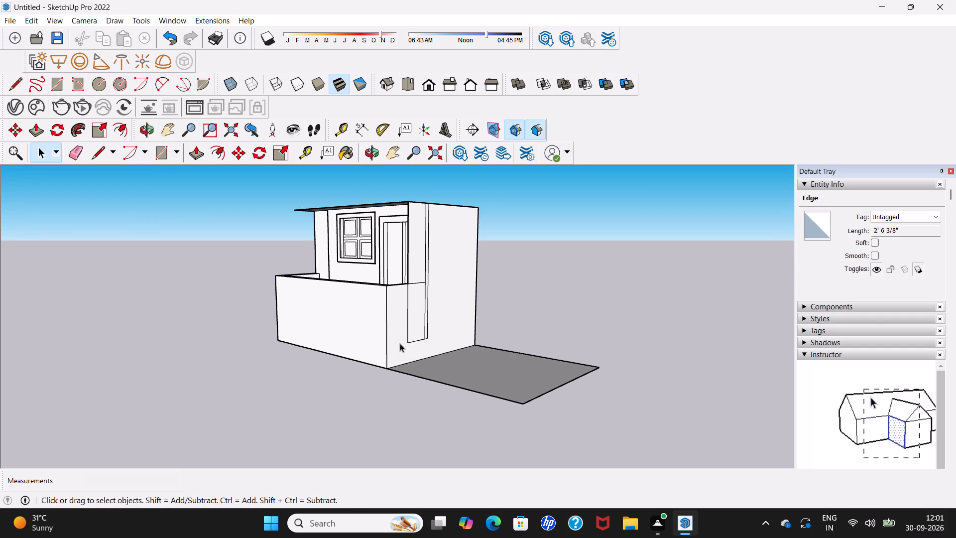
Delete the horizontal and vertical seam edges where the low wall meets the block on the window-side end face.
middle_click_drag(390, 339, 657, 370)
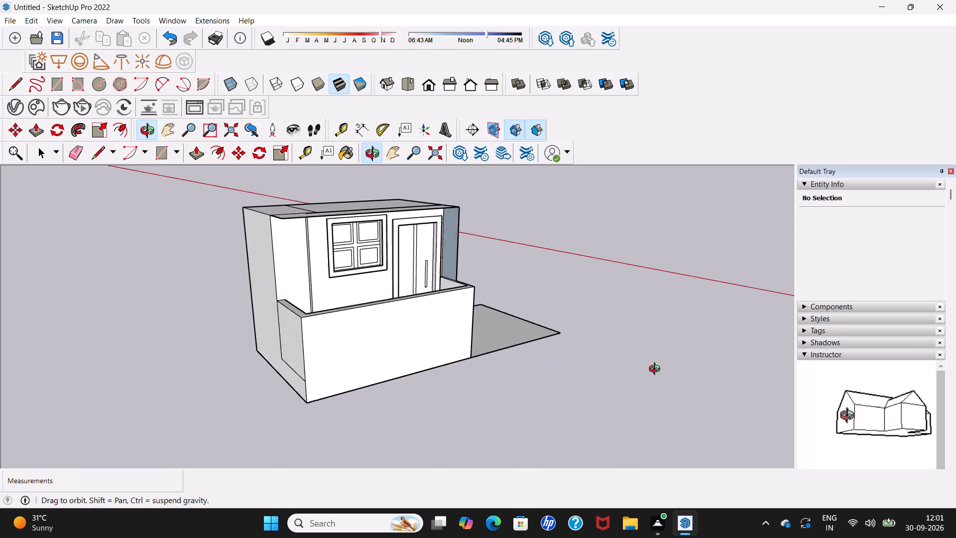
middle_click_drag(657, 370, 691, 370)
scroll(157, 426, "up", 2)
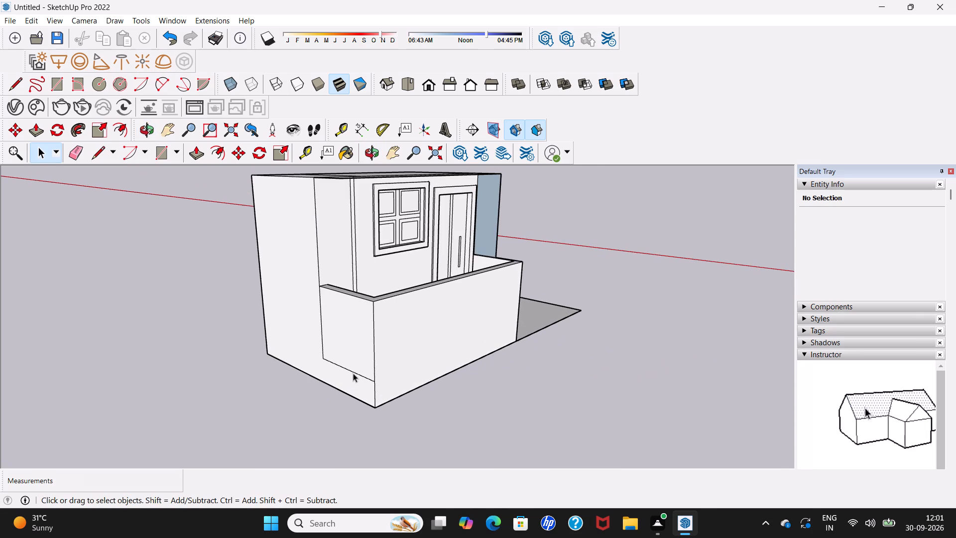
left_click(355, 374)
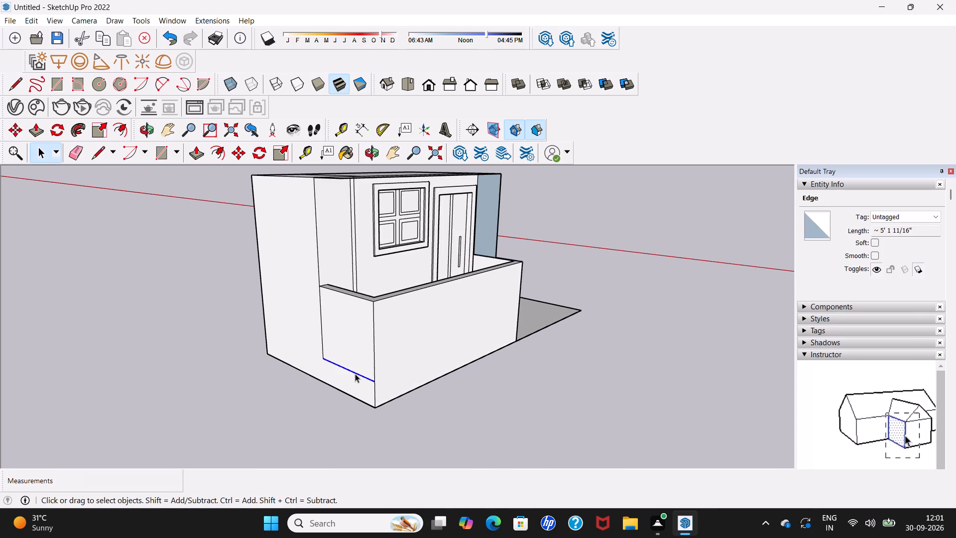
key("Delete")
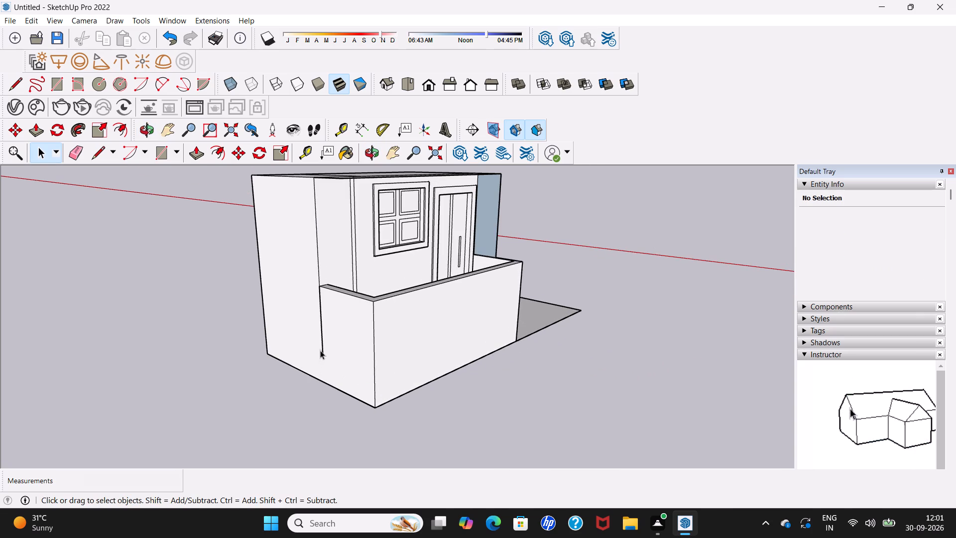
left_click(323, 347)
key("Delete")
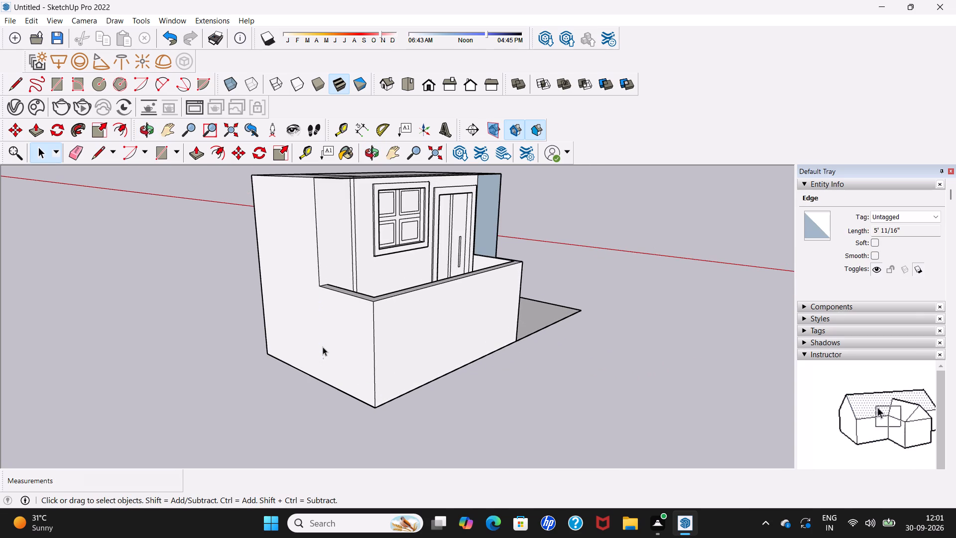
Examine the low wall and block form from the side, from above and from the front.
middle_click_drag(321, 256, 397, 289)
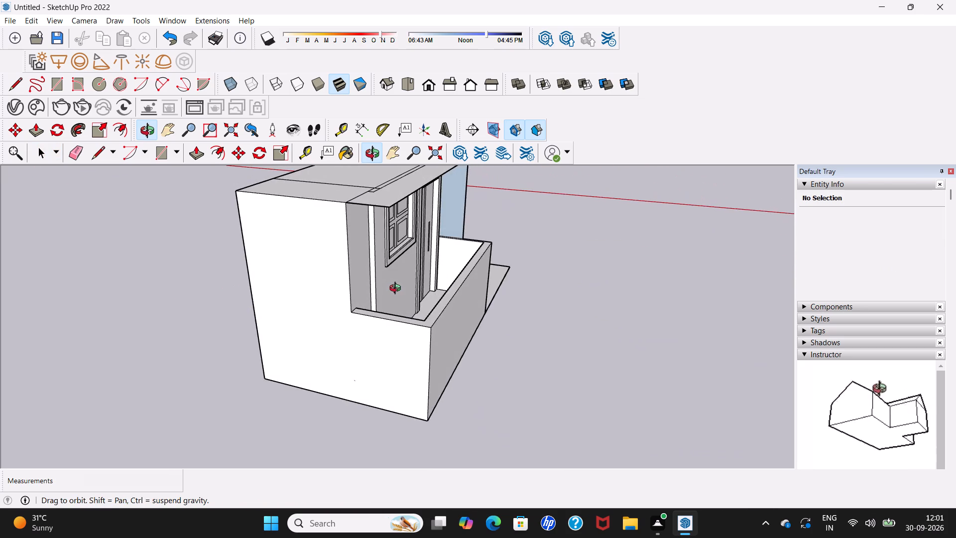
middle_click_drag(397, 289, 105, 326)
scroll(374, 319, "down", 4)
middle_click_drag(375, 320, 375, 321)
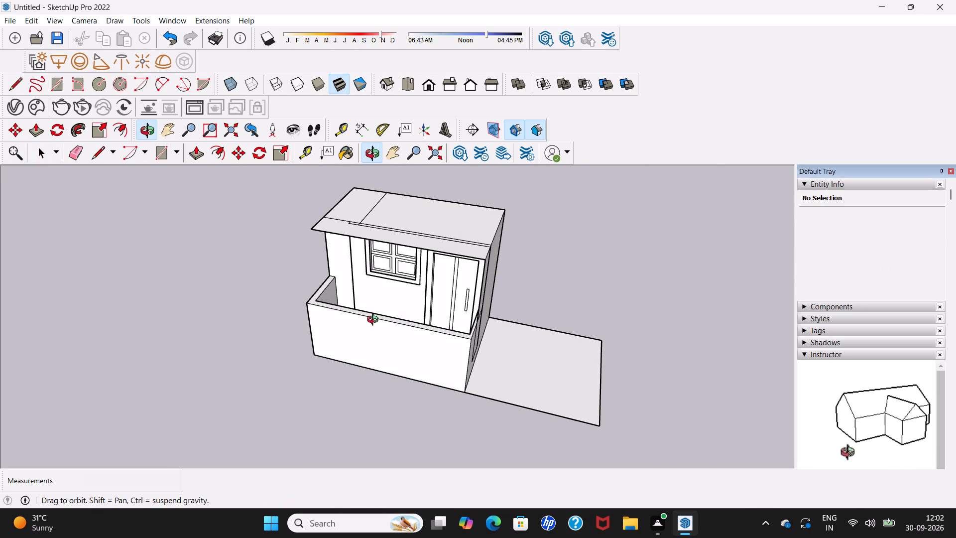
middle_click_drag(375, 321, 411, 231)
middle_click_drag(343, 335, 379, 293)
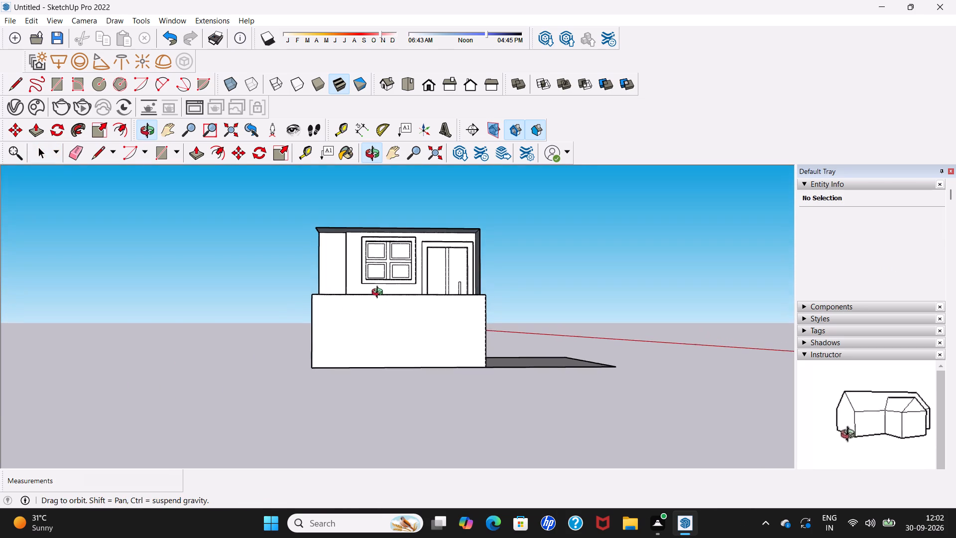
middle_click_drag(379, 293, 380, 293)
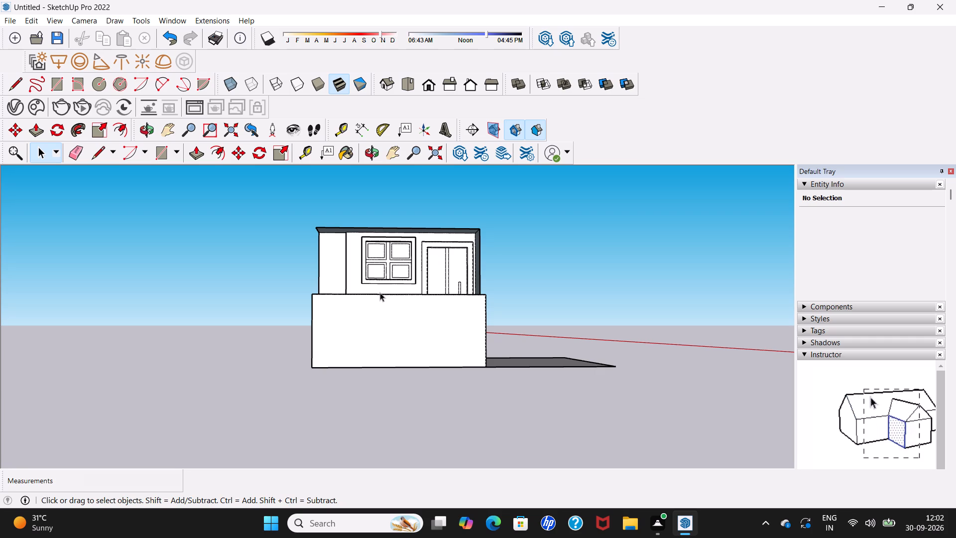
scroll(380, 292, "down", 8)
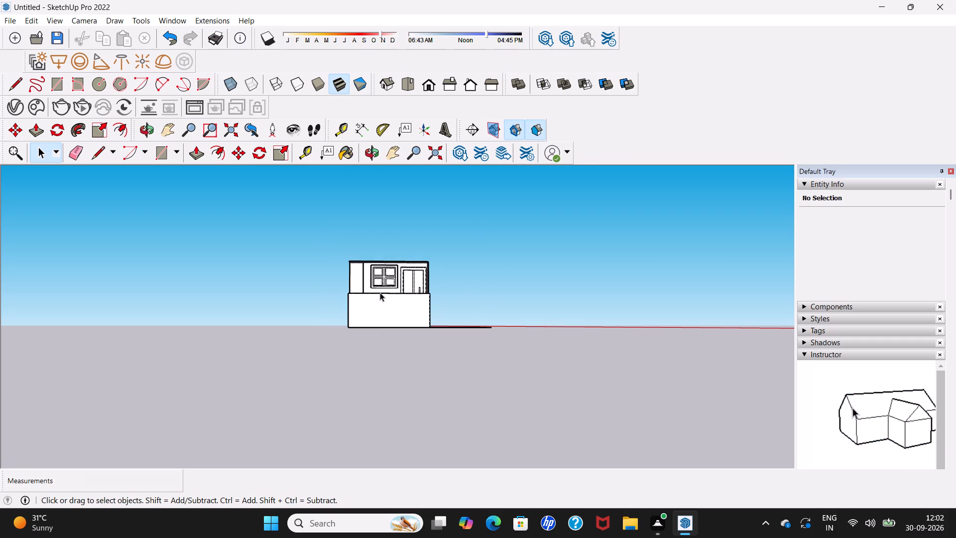
Draw a vertical line about 6' 10" long down the low wall's front face, from top edge to bottom edge, below the window.
middle_click_drag(380, 292, 377, 317)
scroll(375, 308, "up", 11)
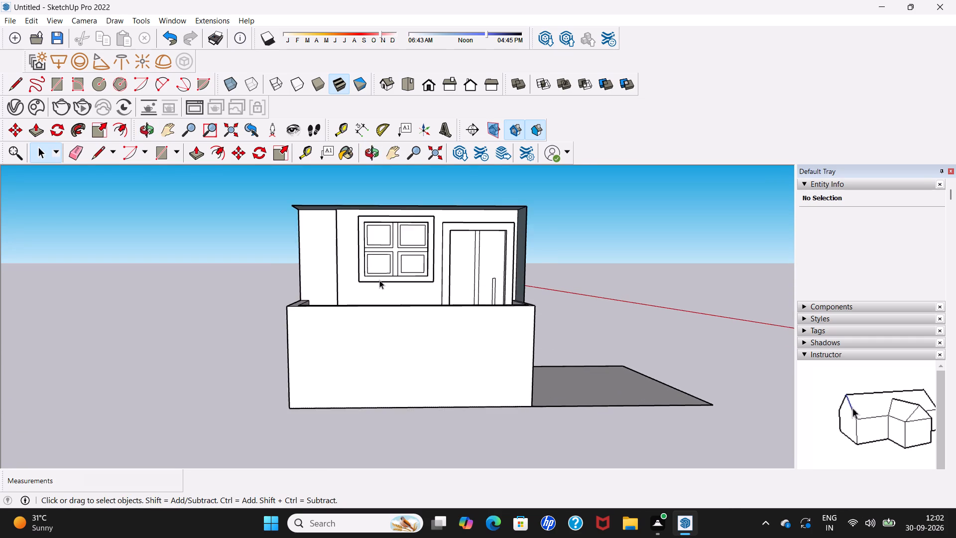
middle_click_drag(371, 305, 406, 288)
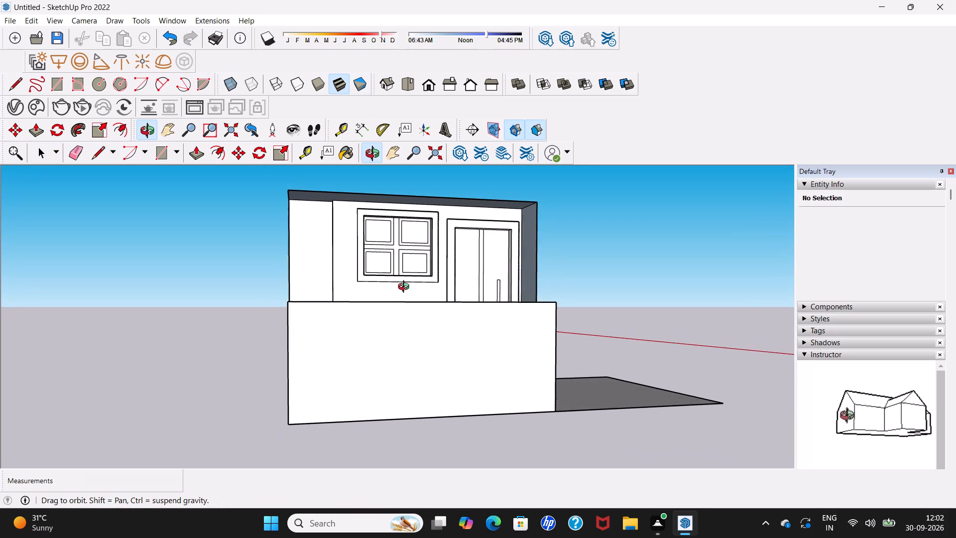
middle_click_drag(406, 288, 405, 290)
scroll(341, 336, "up", 4)
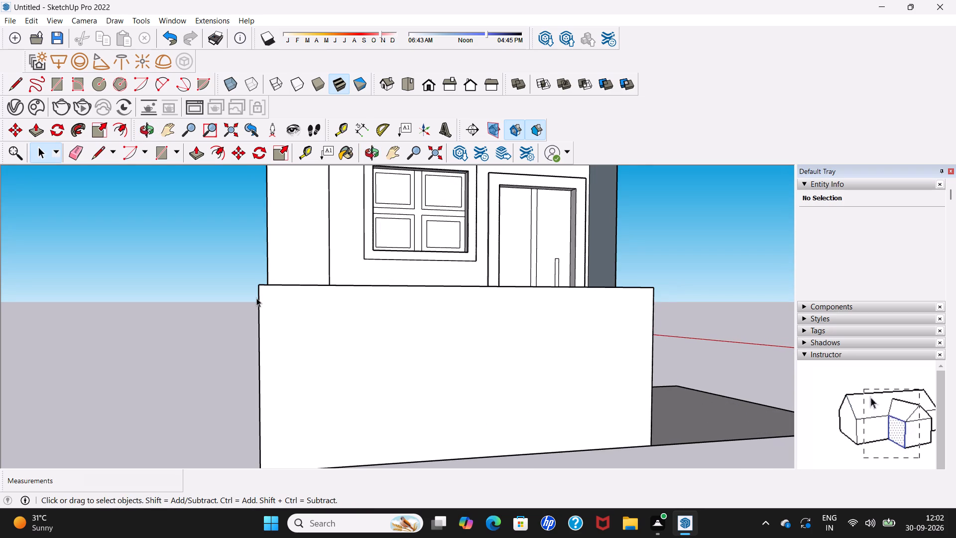
scroll(256, 298, "down", 5)
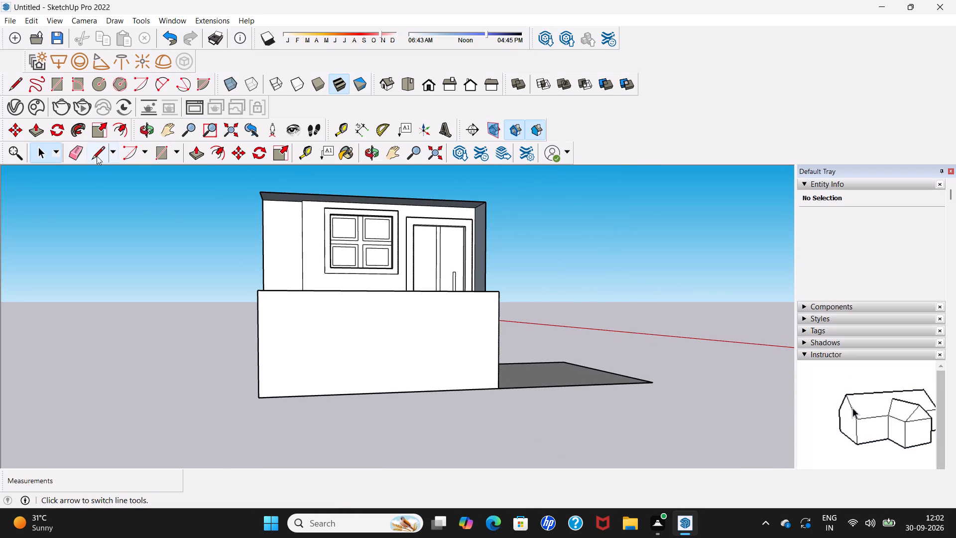
left_click(105, 151)
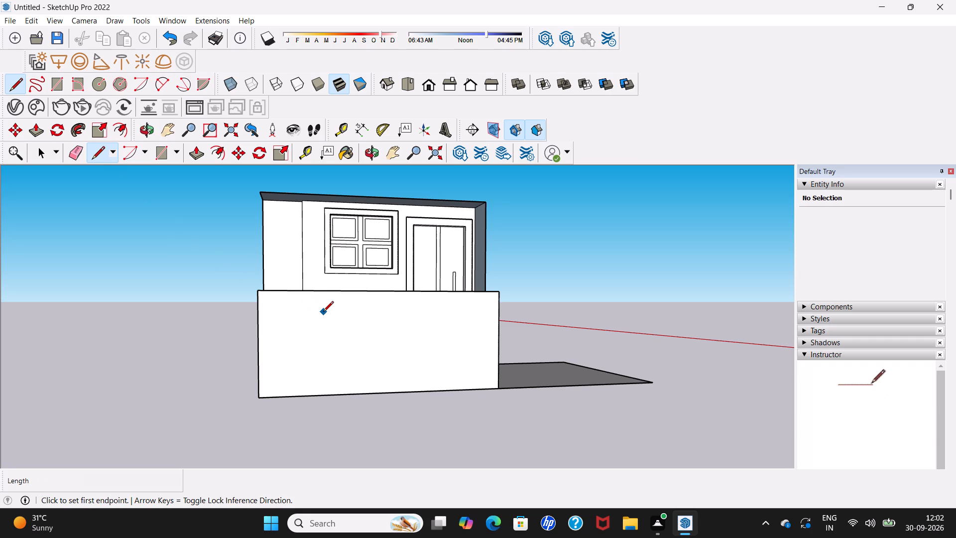
middle_click_drag(319, 309, 280, 302)
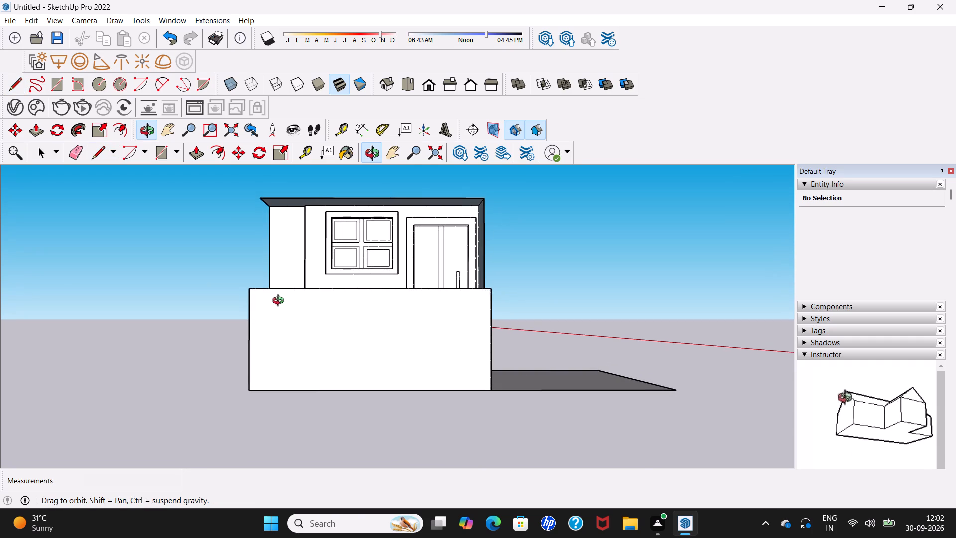
middle_click_drag(280, 302, 289, 293)
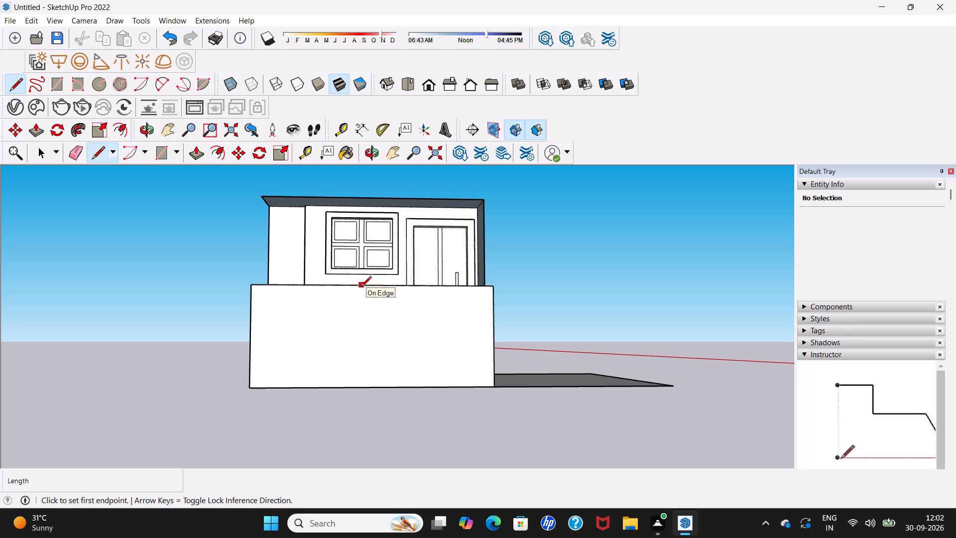
left_click(361, 287)
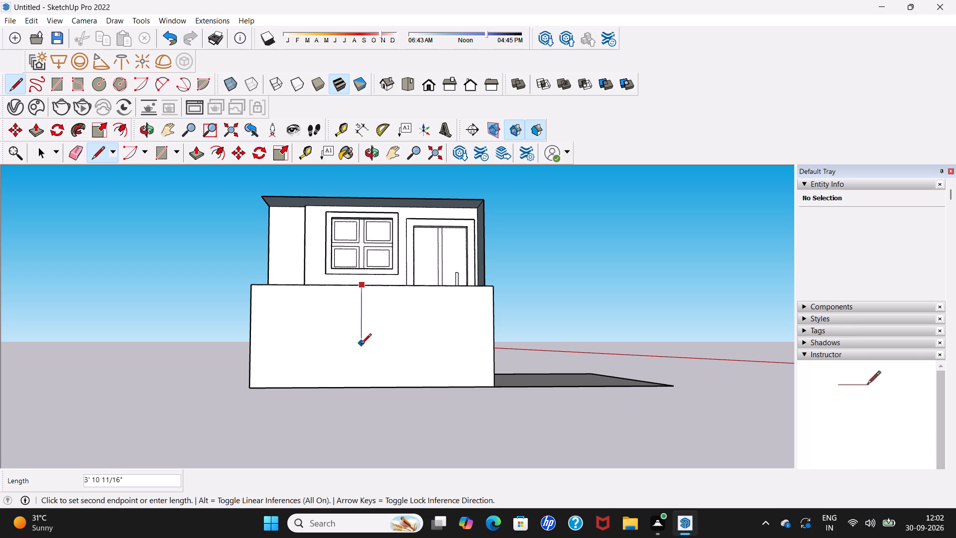
left_click(361, 388)
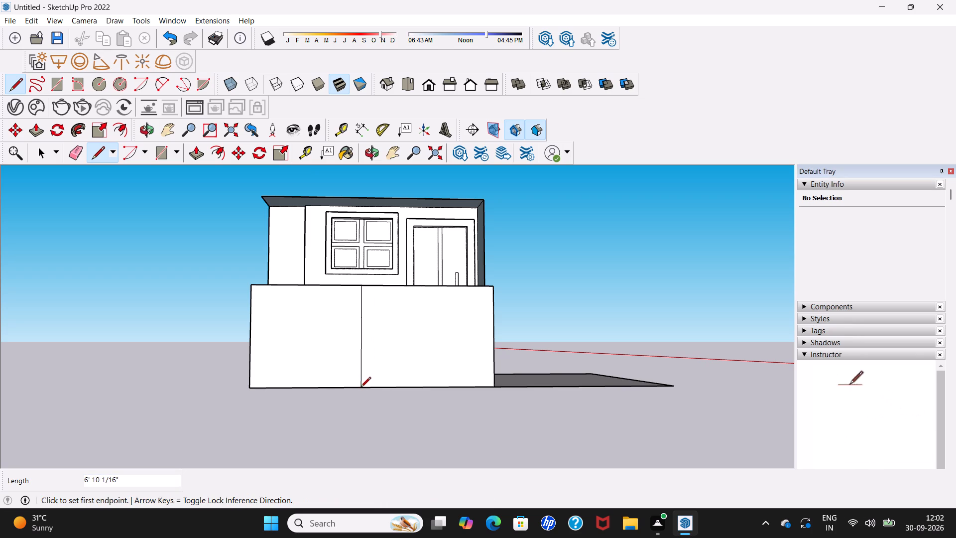
Draw a horizontal line about 8' 11 3/4" long near the wall top, from the vertical line to the door-side edge.
left_click(362, 298)
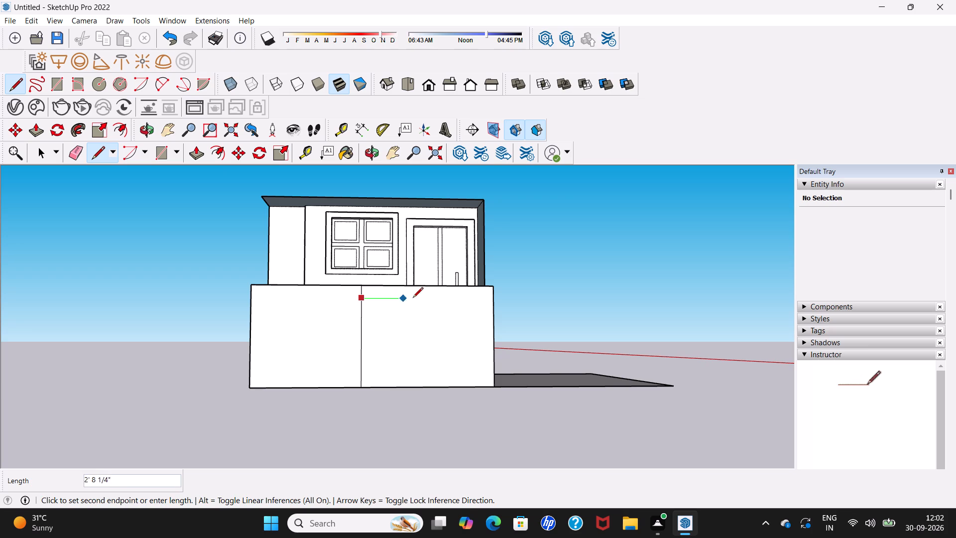
left_click(493, 298)
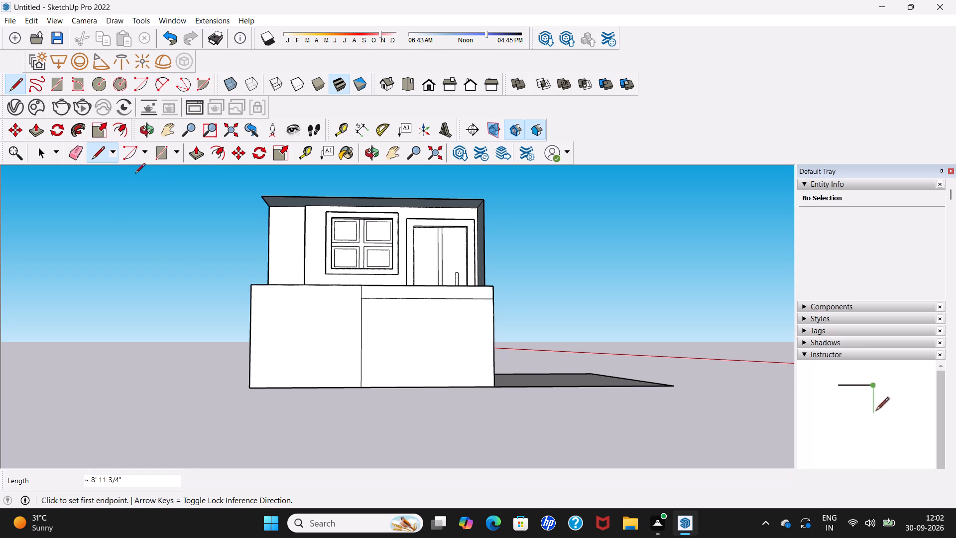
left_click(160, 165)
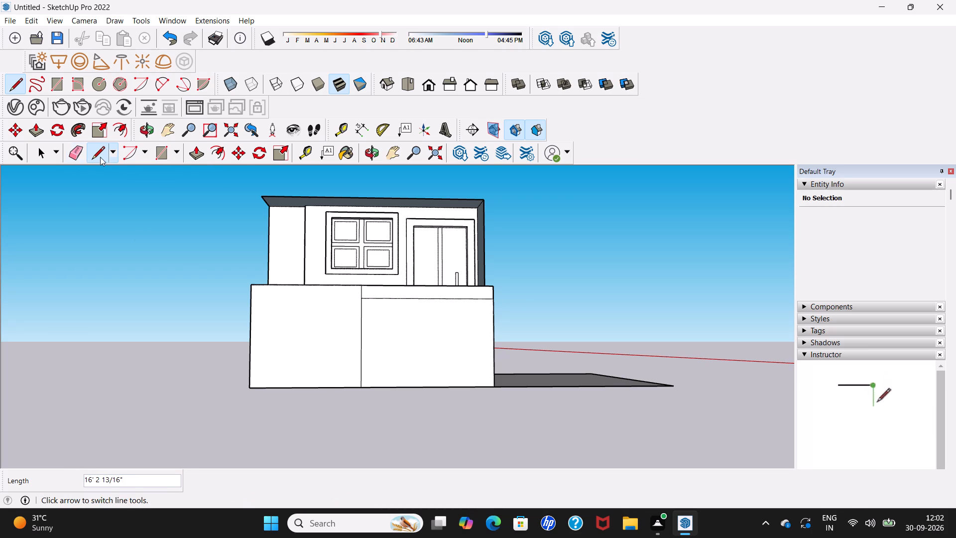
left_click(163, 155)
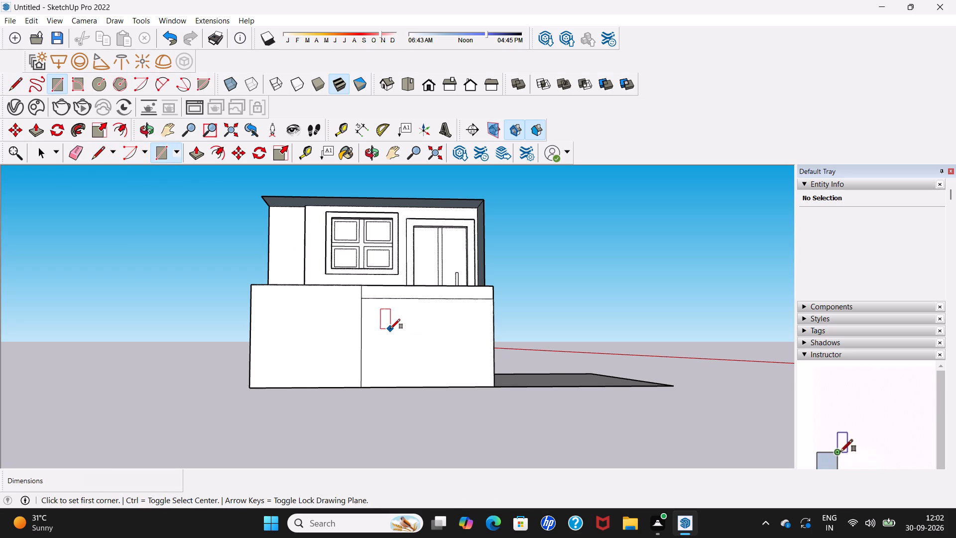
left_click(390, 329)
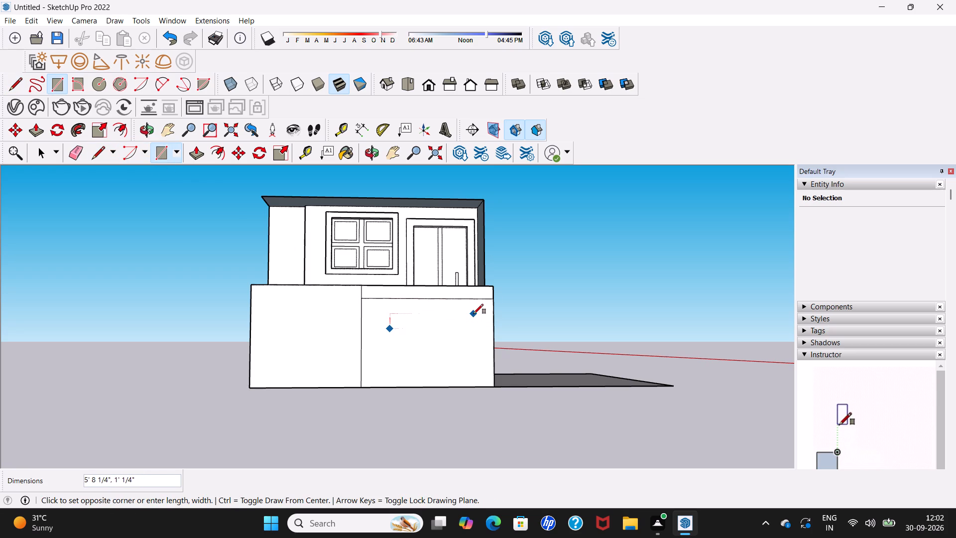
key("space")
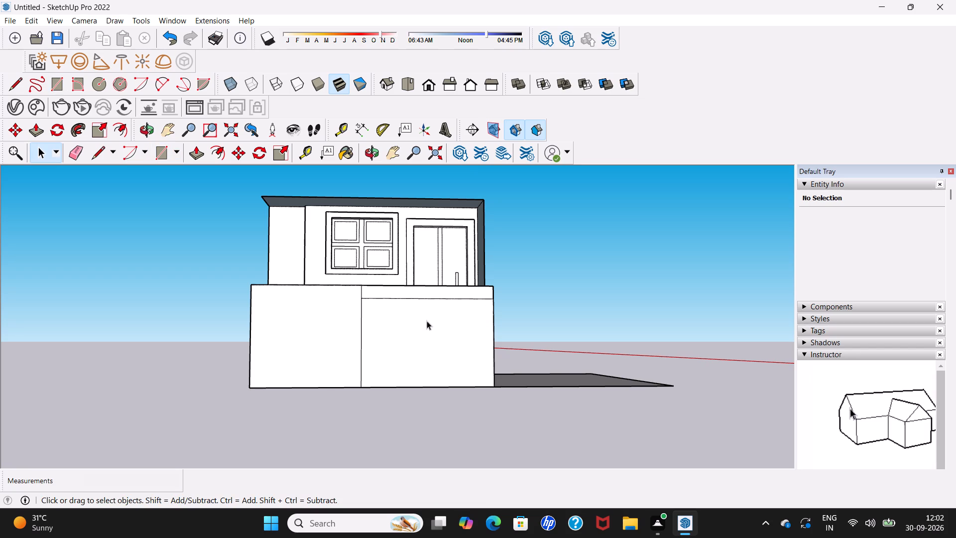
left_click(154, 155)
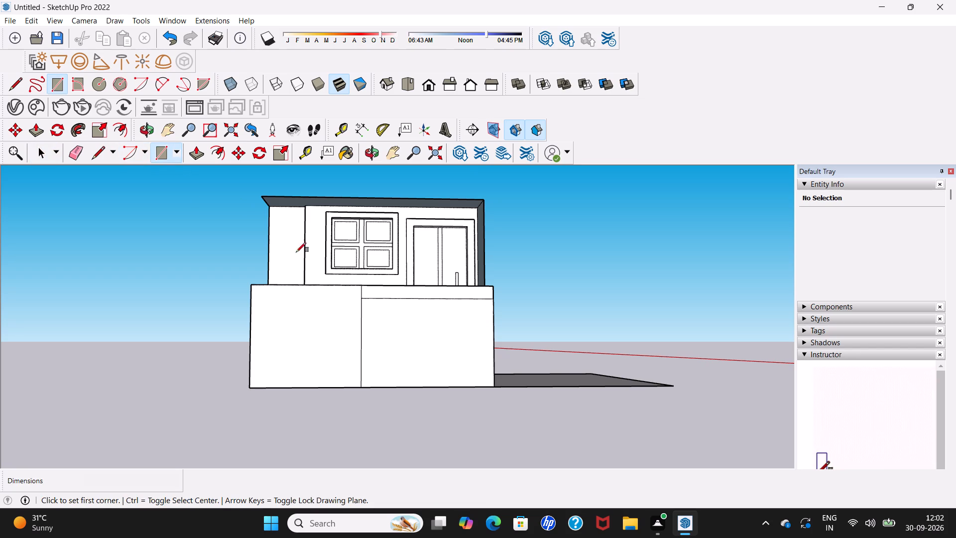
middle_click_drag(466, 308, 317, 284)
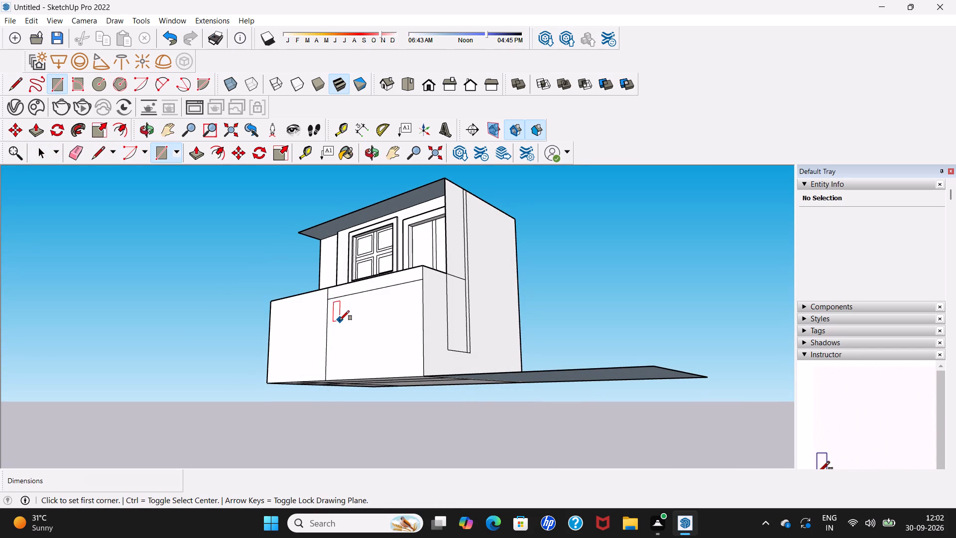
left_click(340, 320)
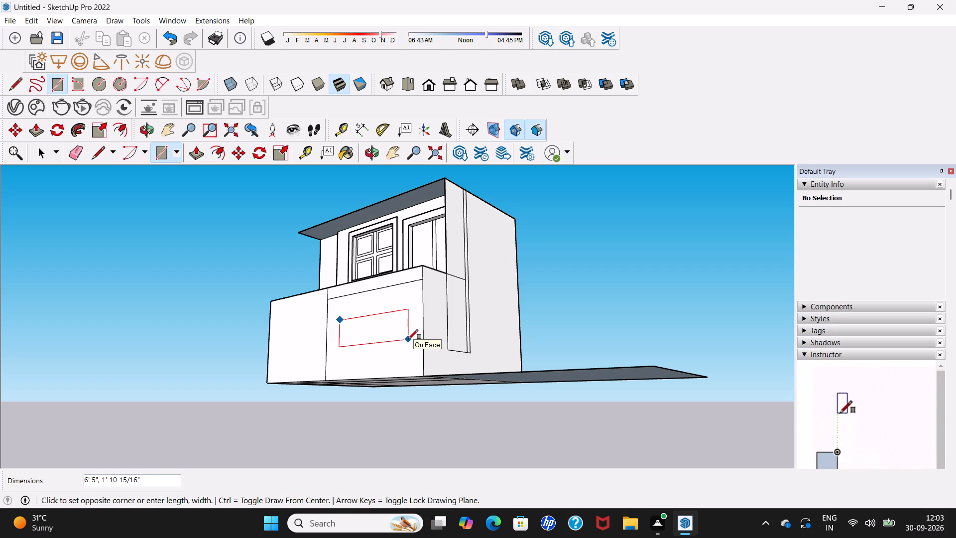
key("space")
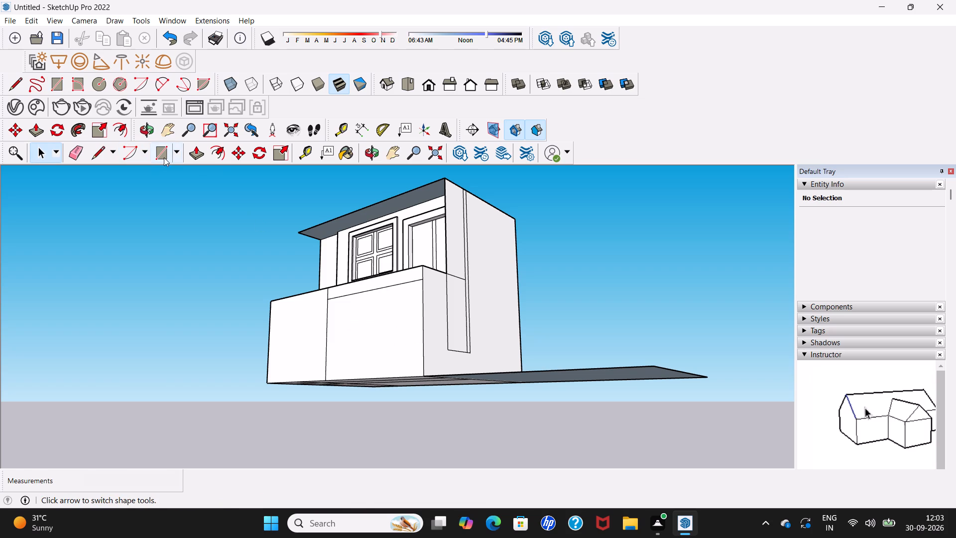
Draw a rectangle about 6' 11" by 1' 7" on the wall's door-side section, below the horizontal line.
left_click(164, 157)
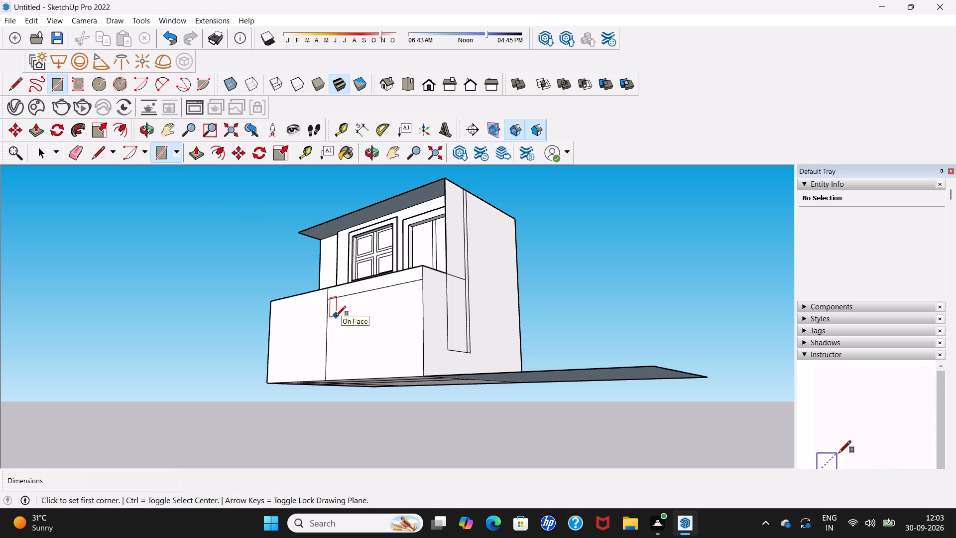
left_click(336, 316)
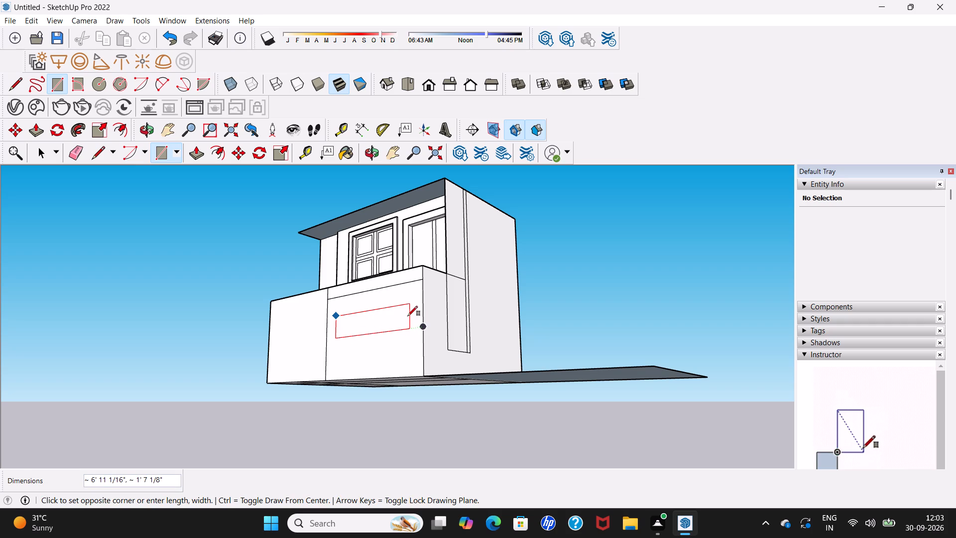
left_click(408, 316)
scroll(408, 316, "down", 6)
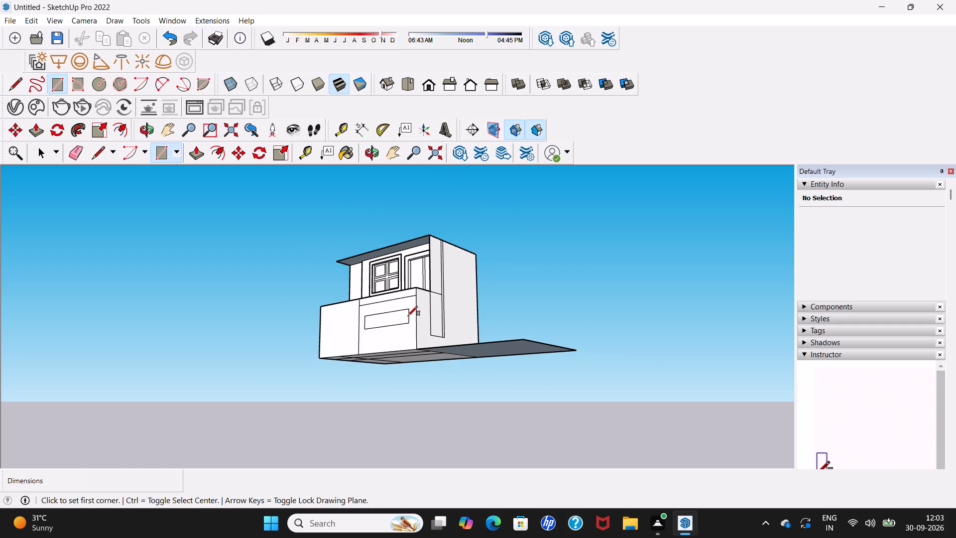
middle_click_drag(366, 315, 562, 310)
scroll(486, 307, "up", 4)
key("space")
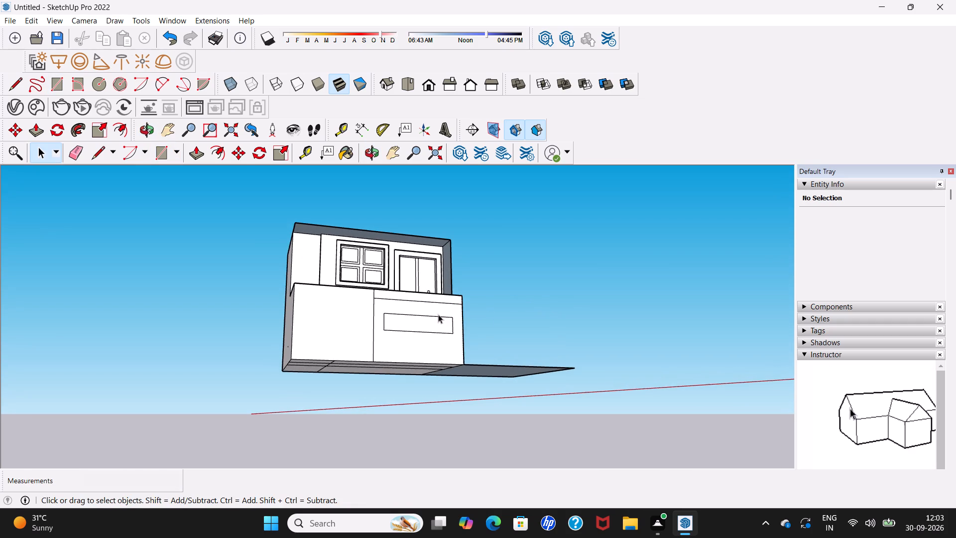
Draw a vertical line about 1' 7" long across the rectangle's height near each of its two ends.
scroll(427, 315, "down", 5)
middle_click_drag(427, 315, 421, 356)
scroll(417, 344, "up", 5)
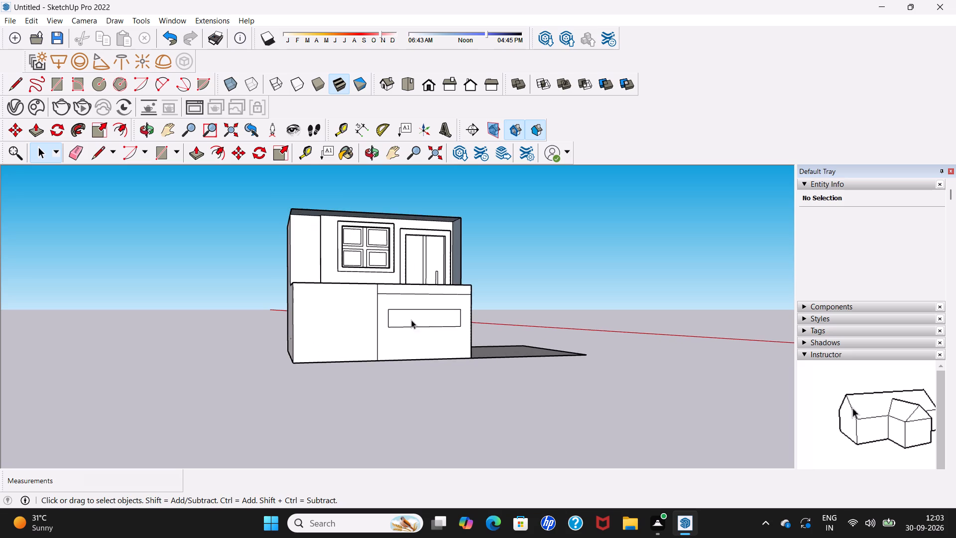
scroll(411, 320, "up", 4)
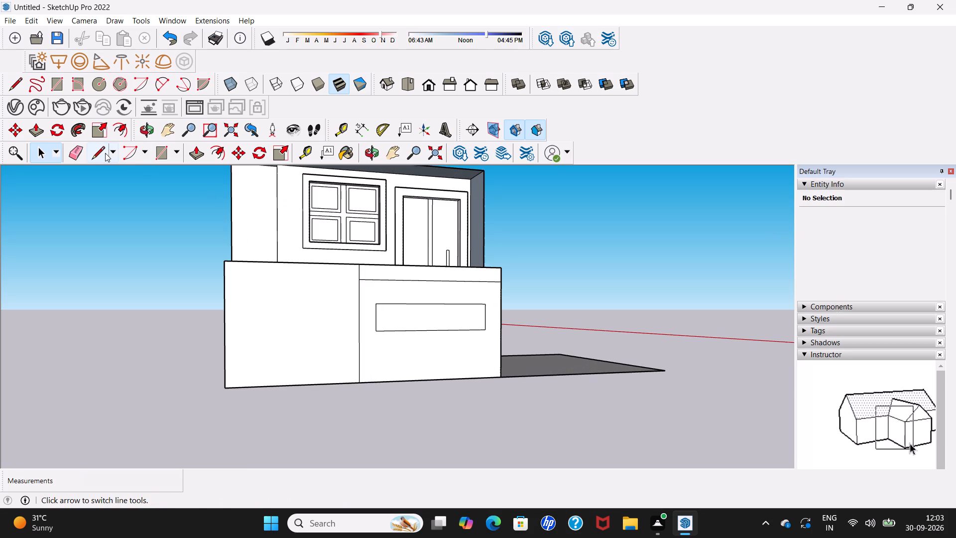
left_click(105, 153)
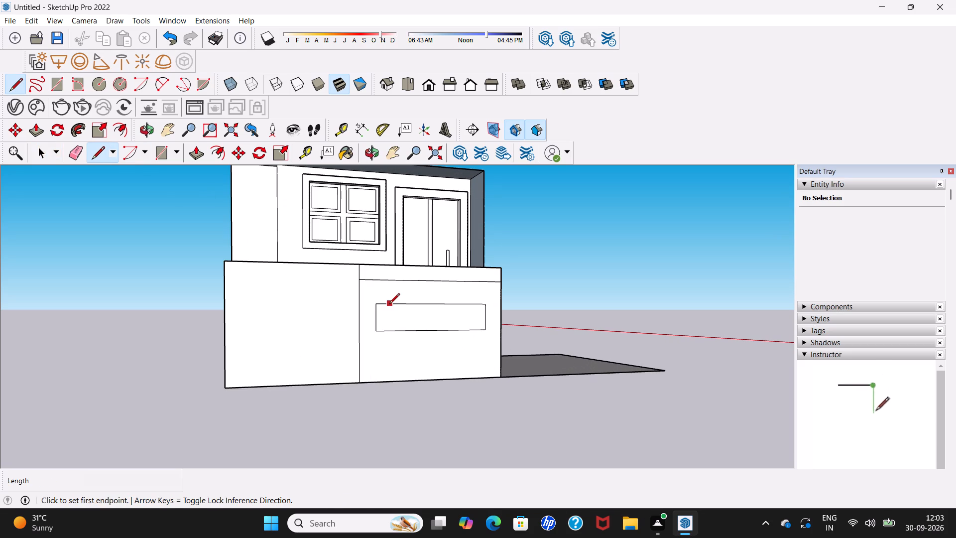
left_click(389, 304)
left_click(393, 330)
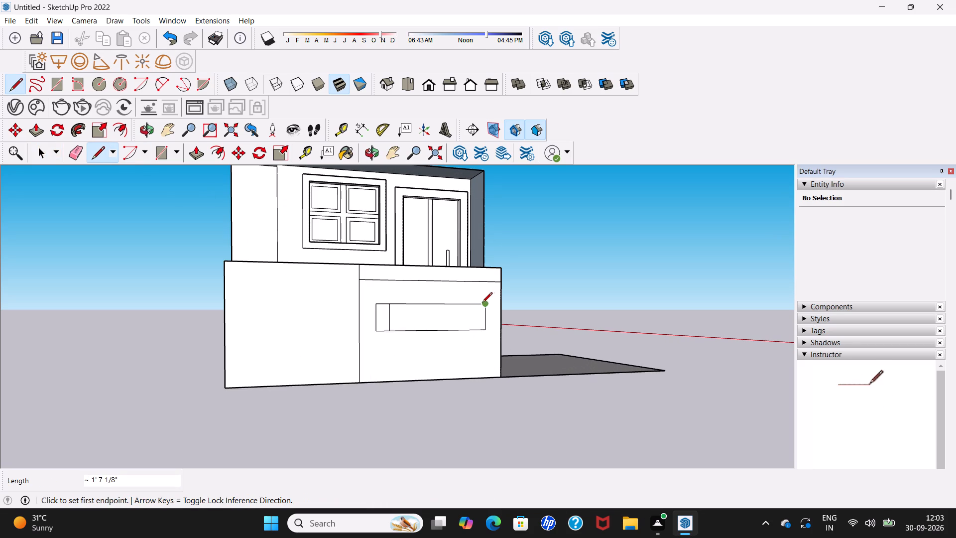
left_click(473, 305)
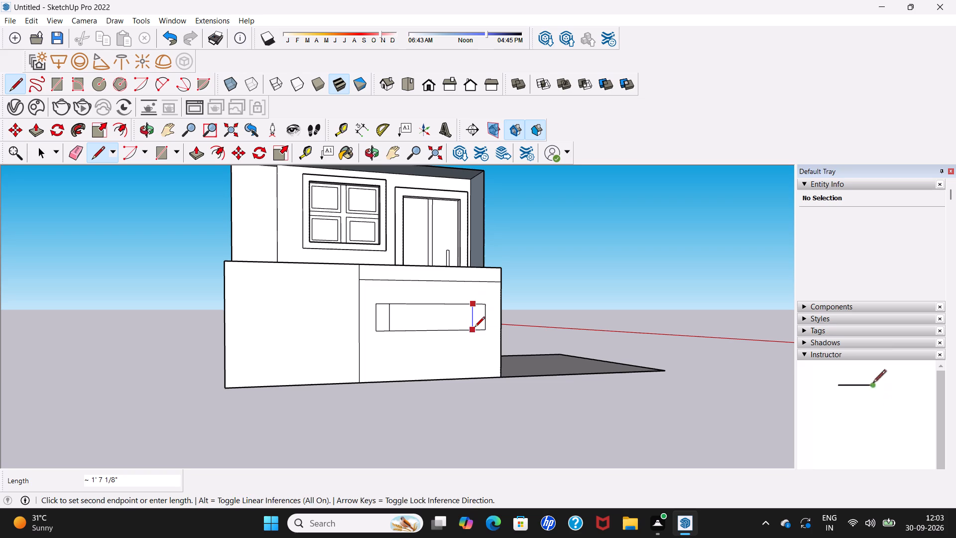
left_click(475, 328)
key("space")
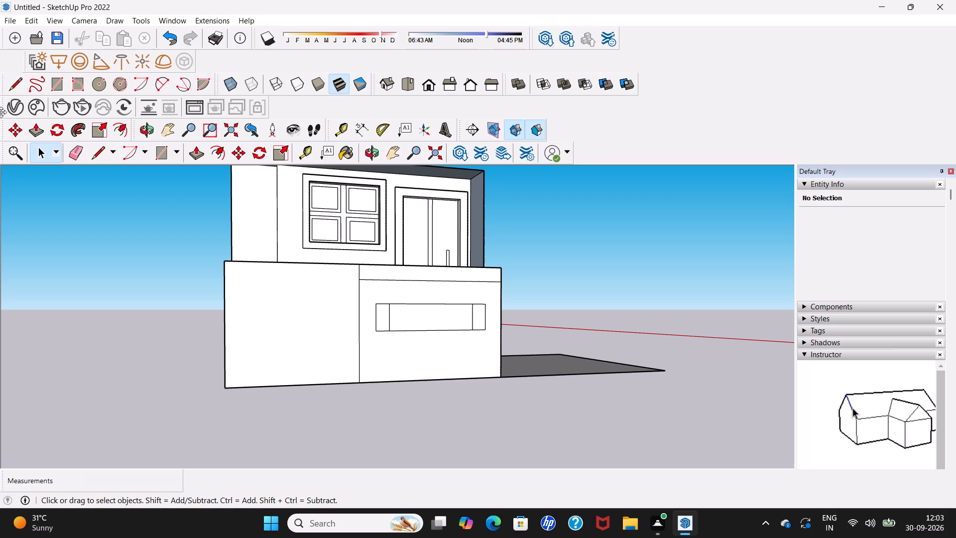
Erase the rectangle's outer edges beyond the two vertical lines to shorten it at both ends.
left_click(76, 150)
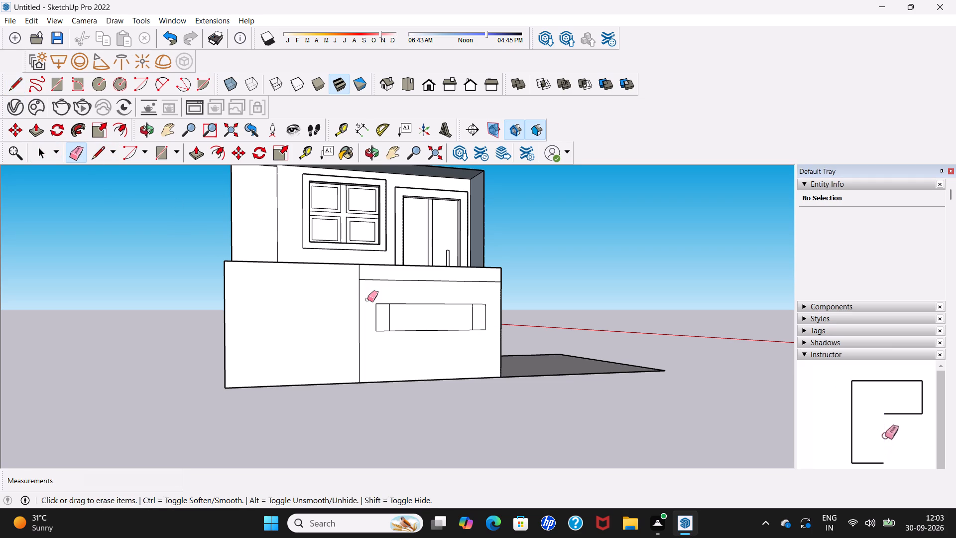
left_click_drag(377, 301, 377, 331)
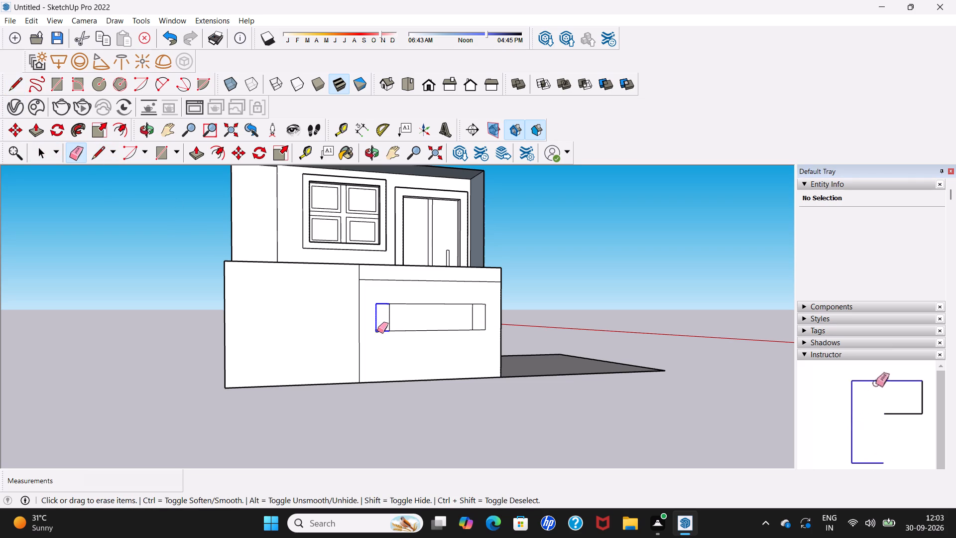
left_click_drag(377, 331, 380, 331)
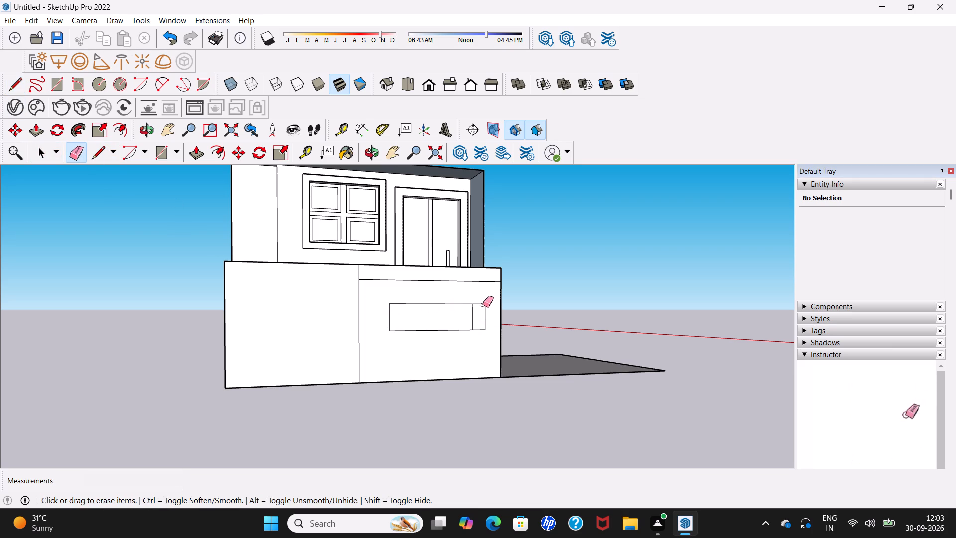
left_click_drag(482, 304, 479, 329)
key("space")
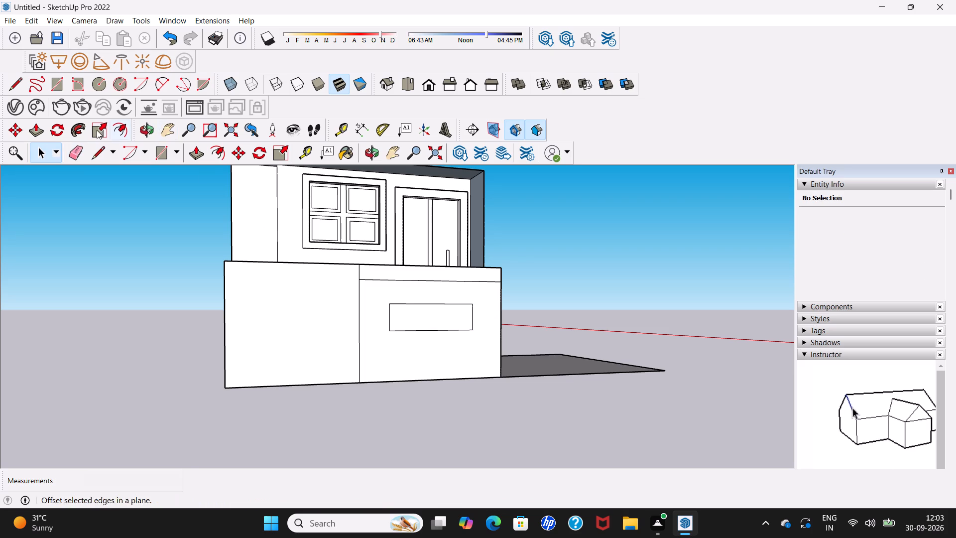
Offset the shortened rectangle's outline inward to form a narrow inner rectangle.
left_click(121, 129)
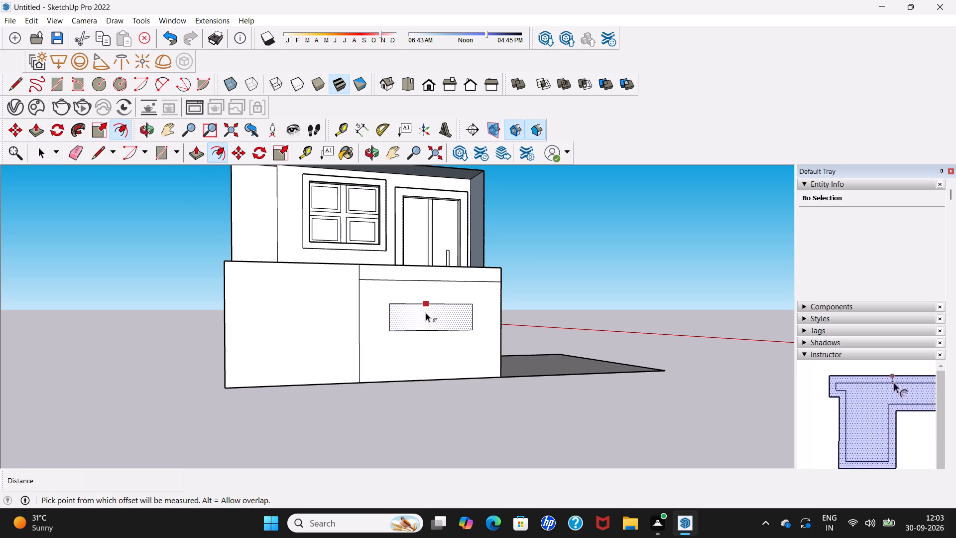
left_click(425, 314)
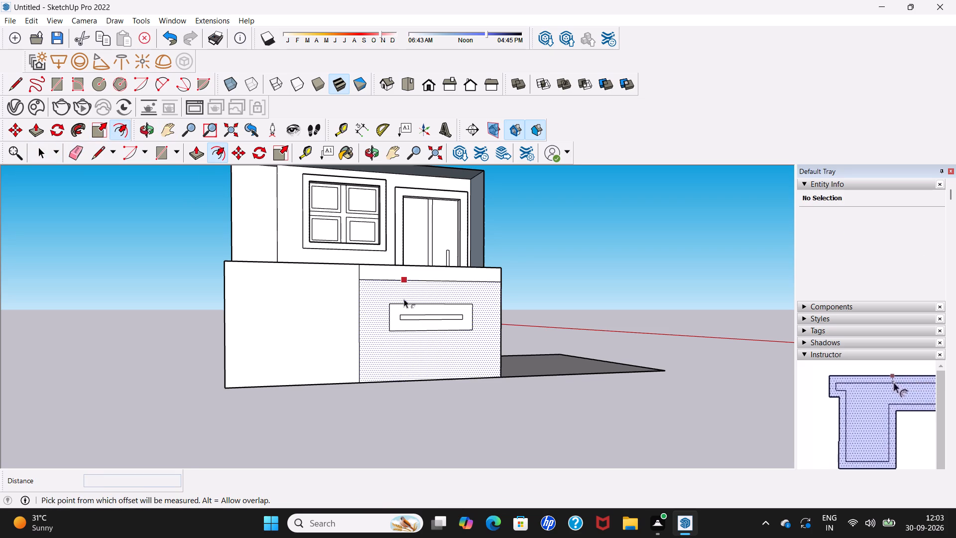
Undo the inward offset and instead offset the rectangle's outline outward by about 5" to form a surrounding frame.
key("space")
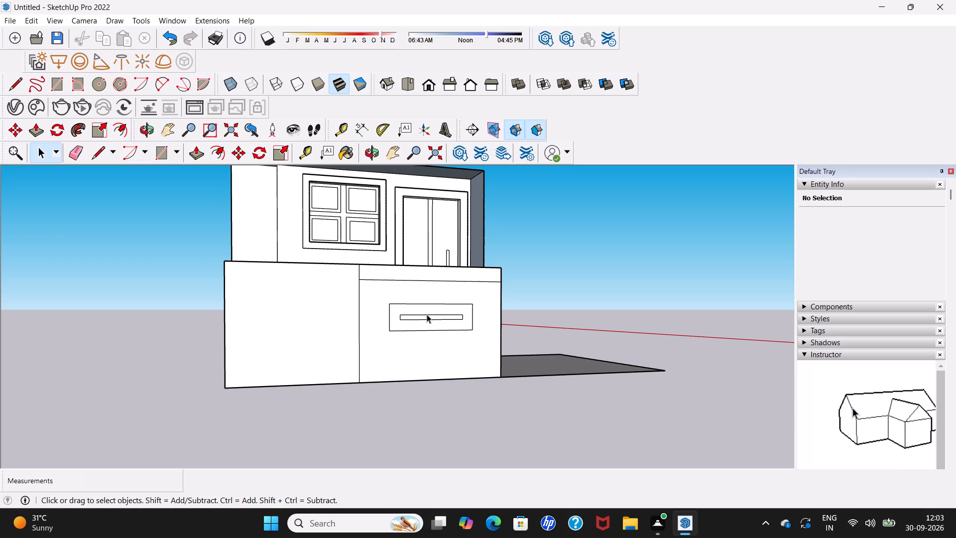
key("ctrl+z")
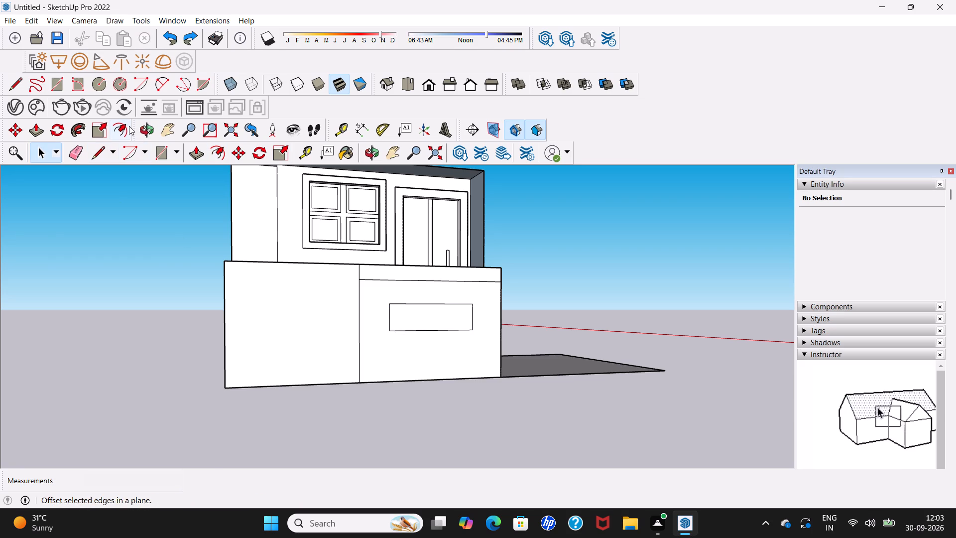
left_click(129, 126)
left_click(404, 317)
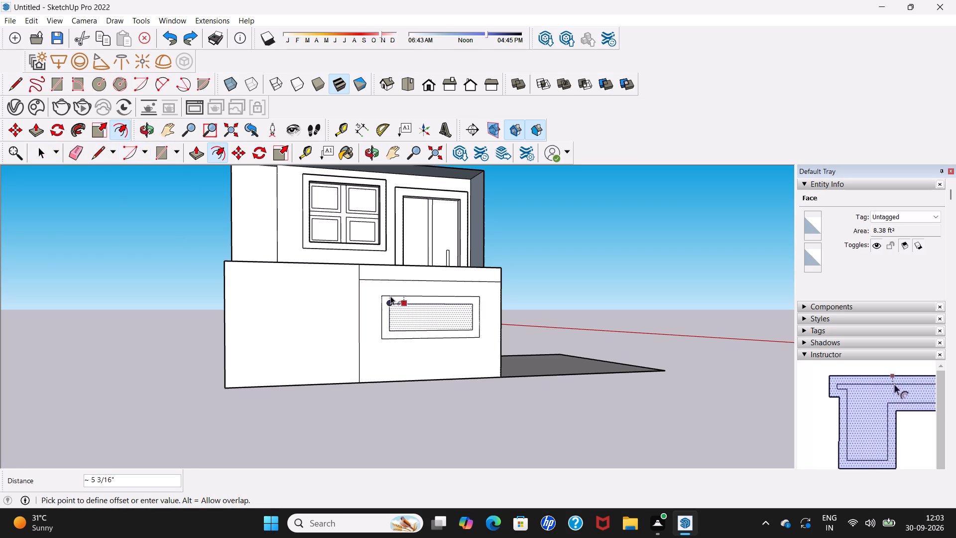
left_click(390, 295)
key("space")
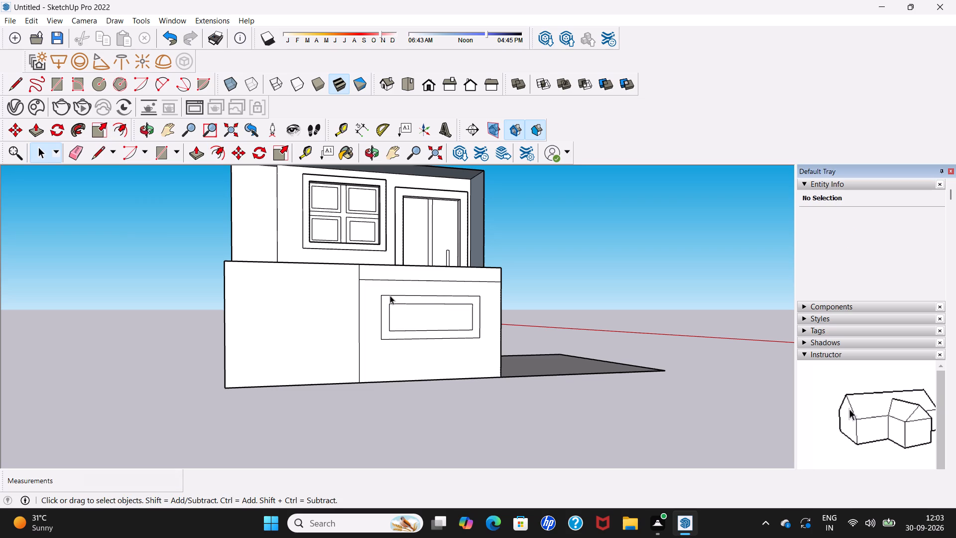
Draw an 8" by 8" square on the wall's front face just below the framed rectangle.
left_click(157, 154)
middle_click_drag(391, 376, 309, 350)
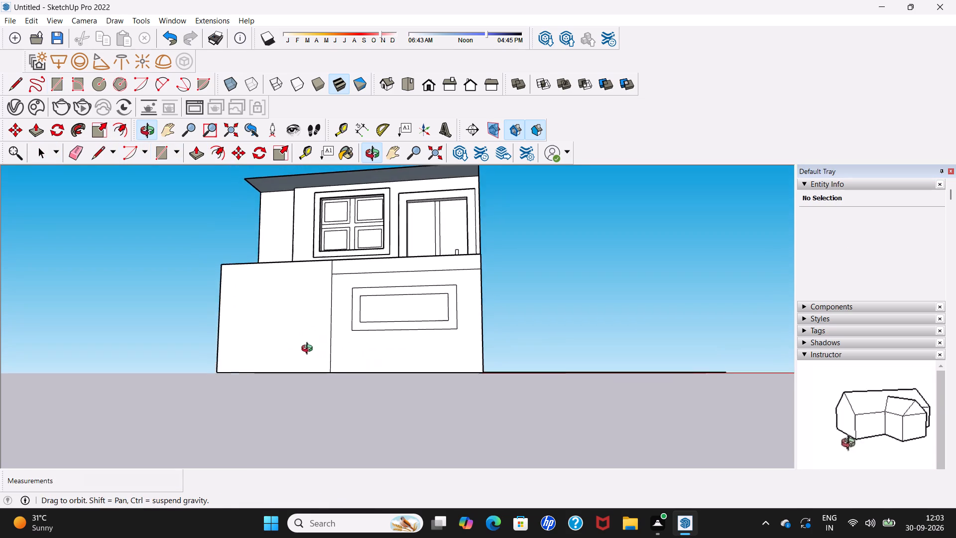
scroll(349, 357, "up", 4)
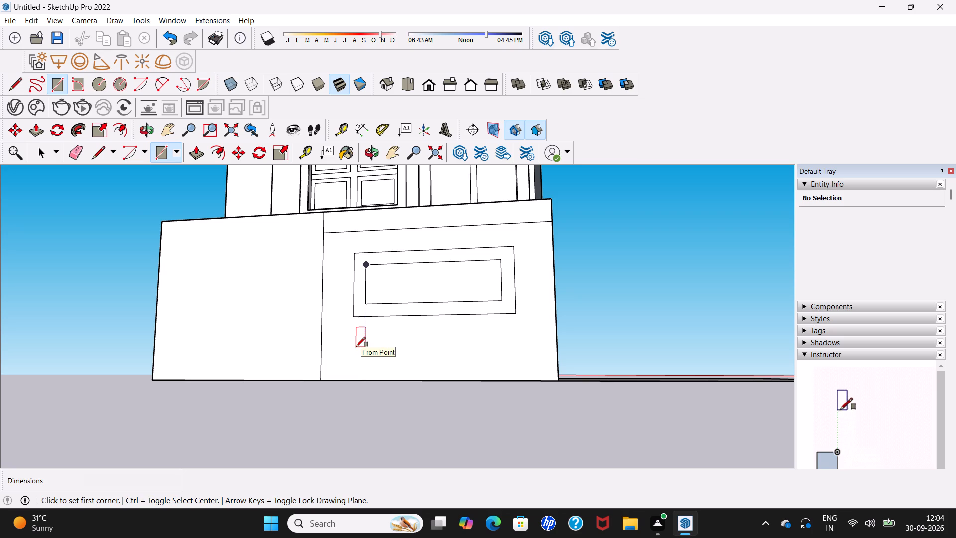
left_click(405, 340)
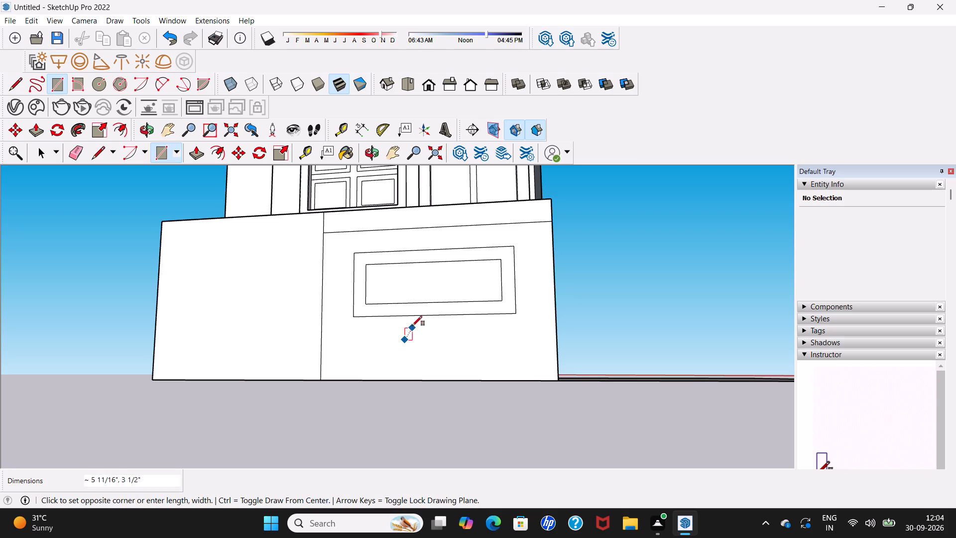
left_click(419, 323)
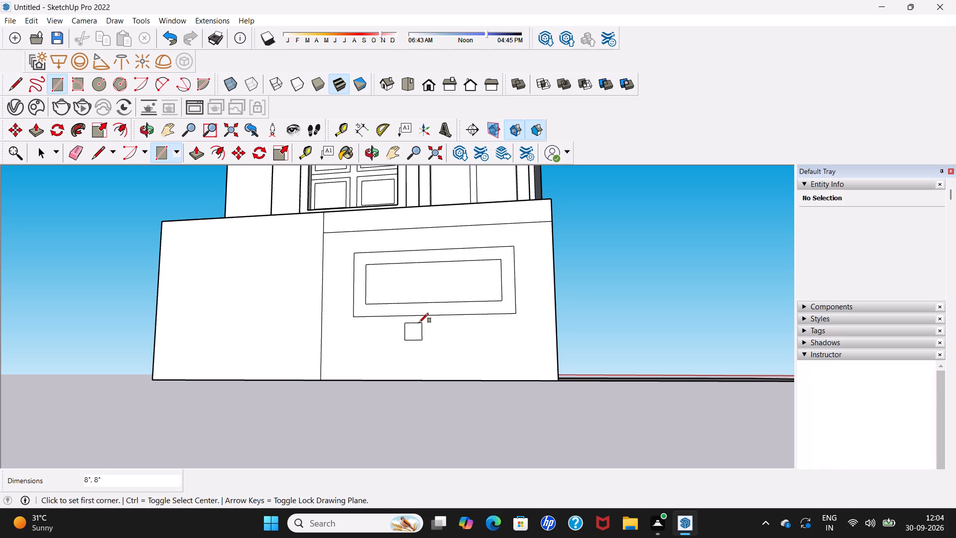
key("space")
Copy the square three times, spaced about 11" apart, to form a two-by-two grid below the framed rectangle.
triple_click(413, 334)
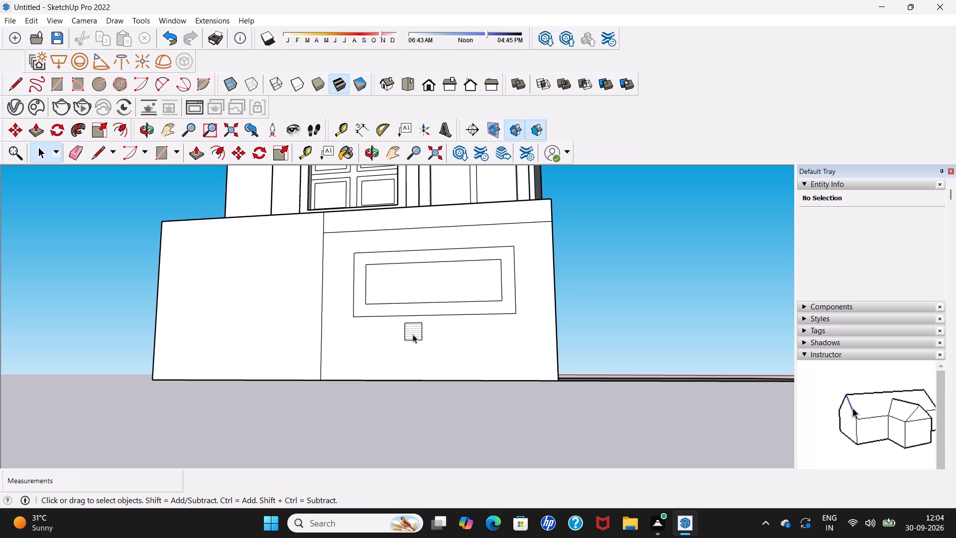
left_click(35, 307)
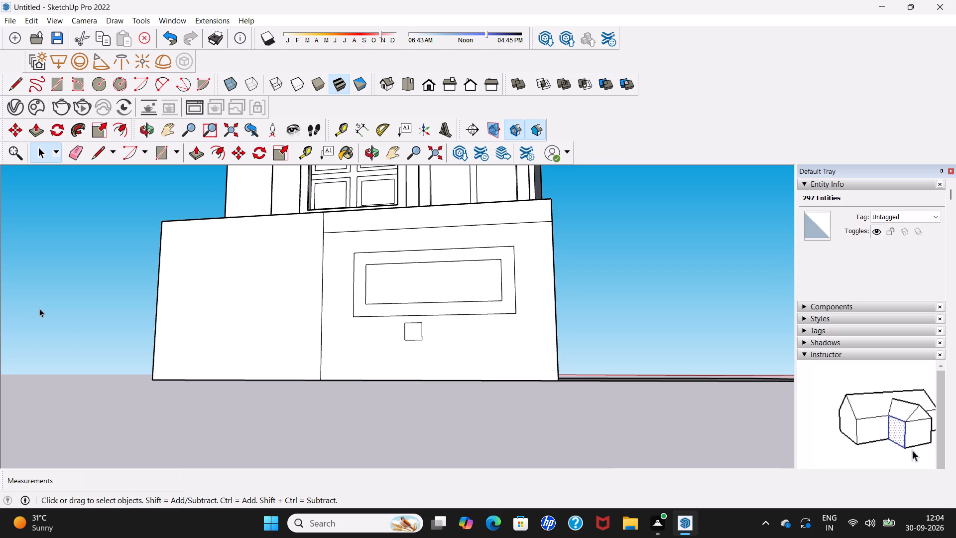
double_click(407, 332)
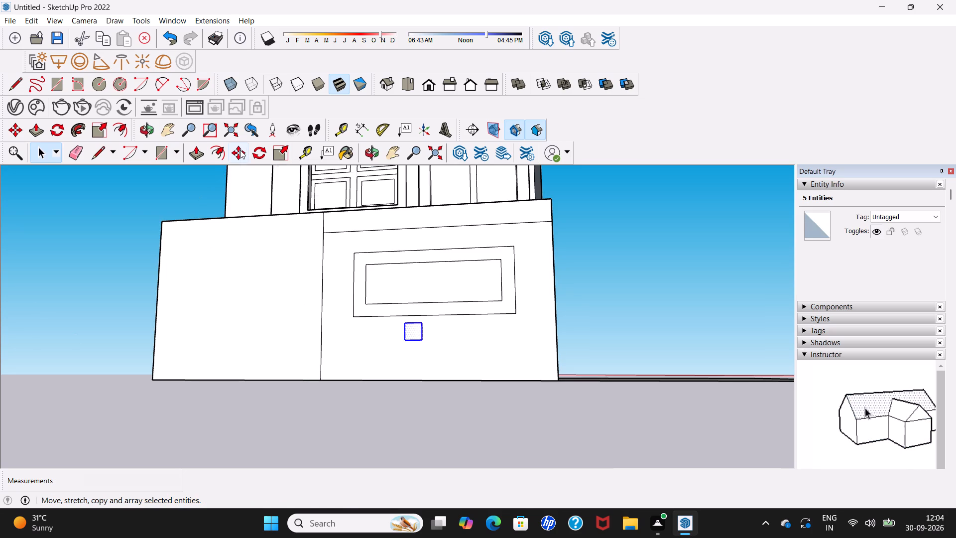
left_click(240, 150)
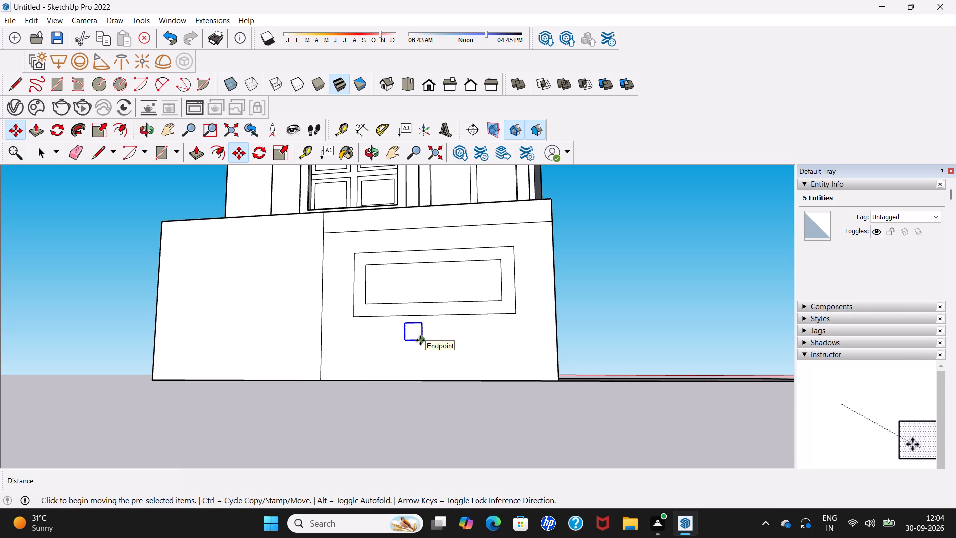
left_click(420, 340)
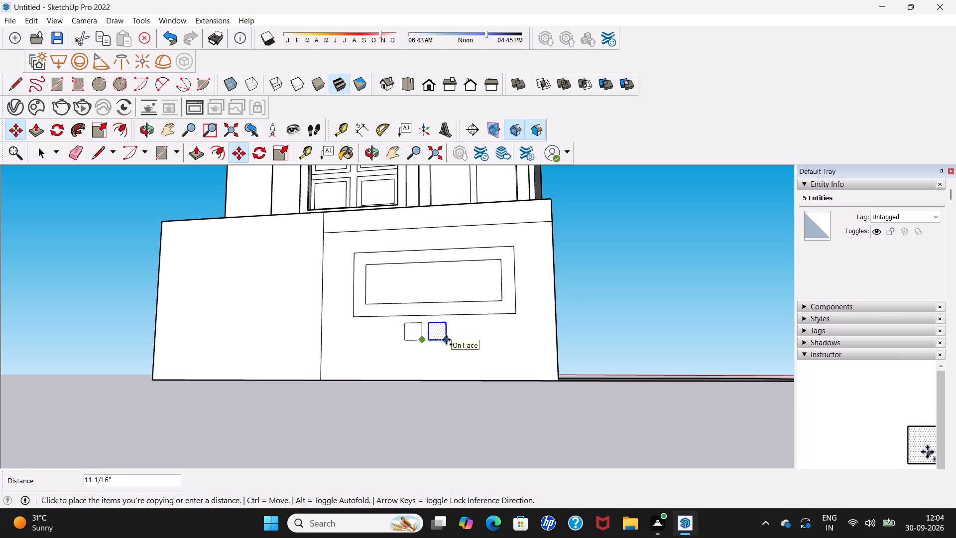
left_click(446, 340)
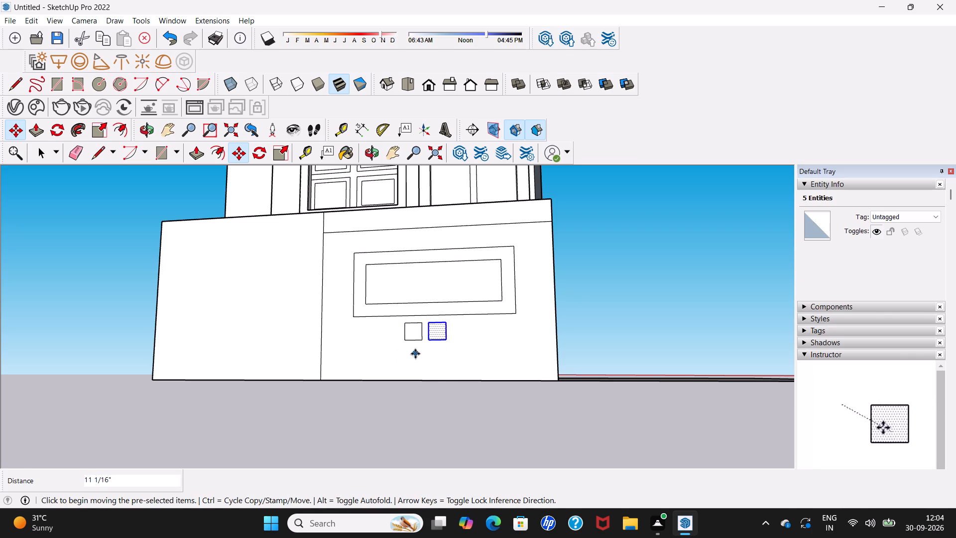
left_click(428, 342)
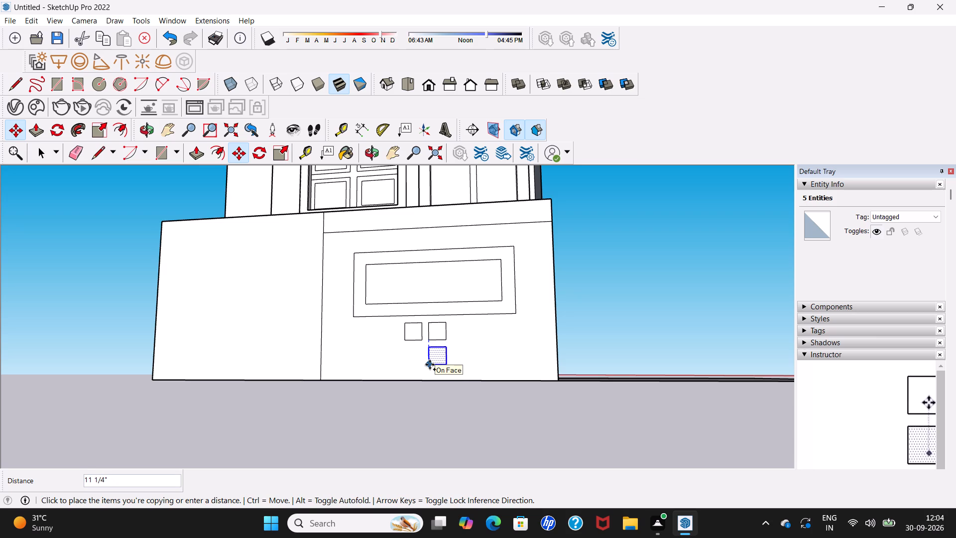
left_click(430, 365)
left_click(430, 365)
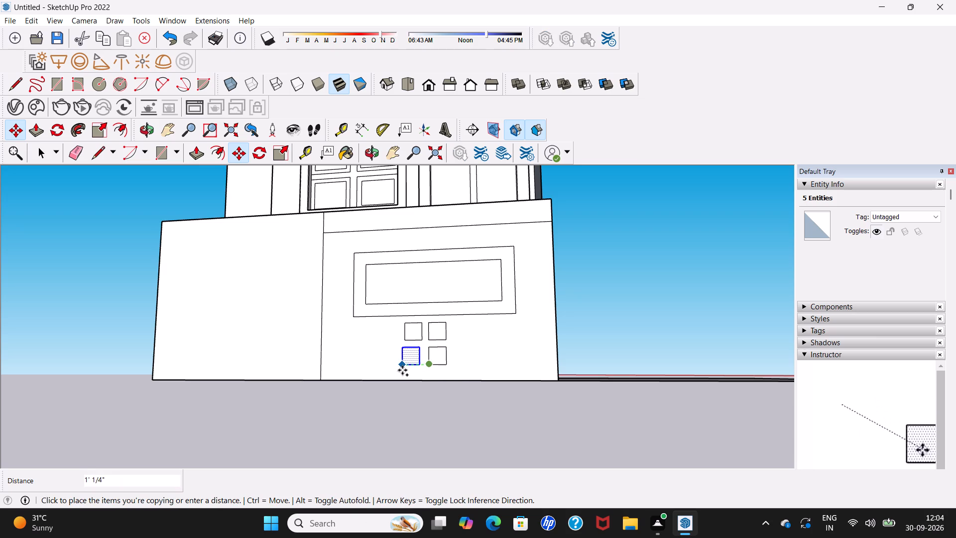
left_click(405, 368)
scroll(405, 365, "down", 2)
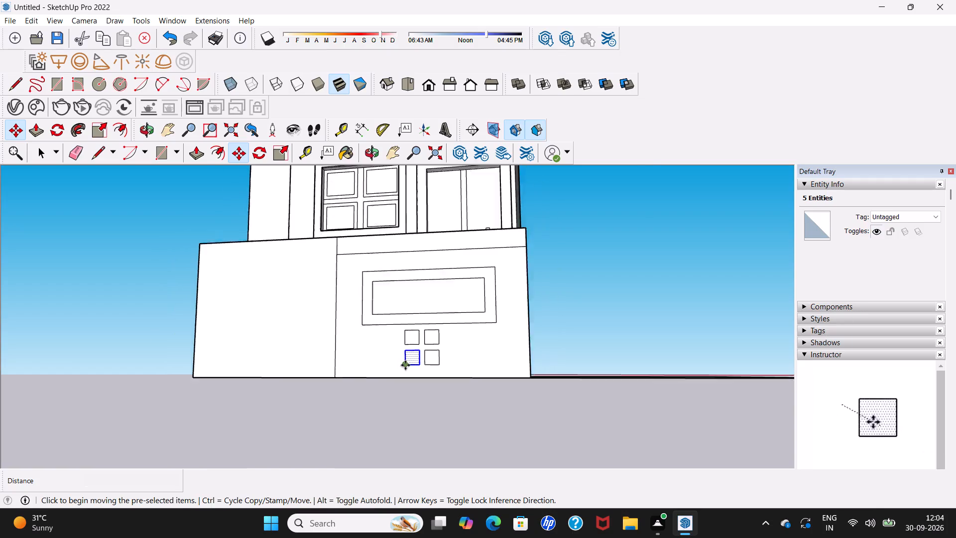
scroll(405, 365, "down", 4)
key("space")
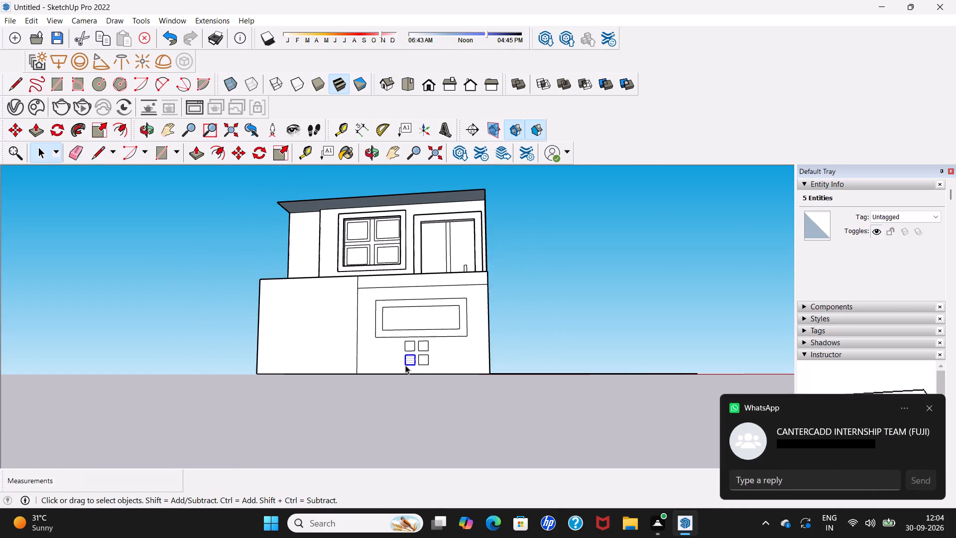
Draw a rectangle about 7' 4" by 3' 6" hanging down from the bottom edge of the wall's plain section, ending at the vertical dividing line.
scroll(405, 355, "down", 3)
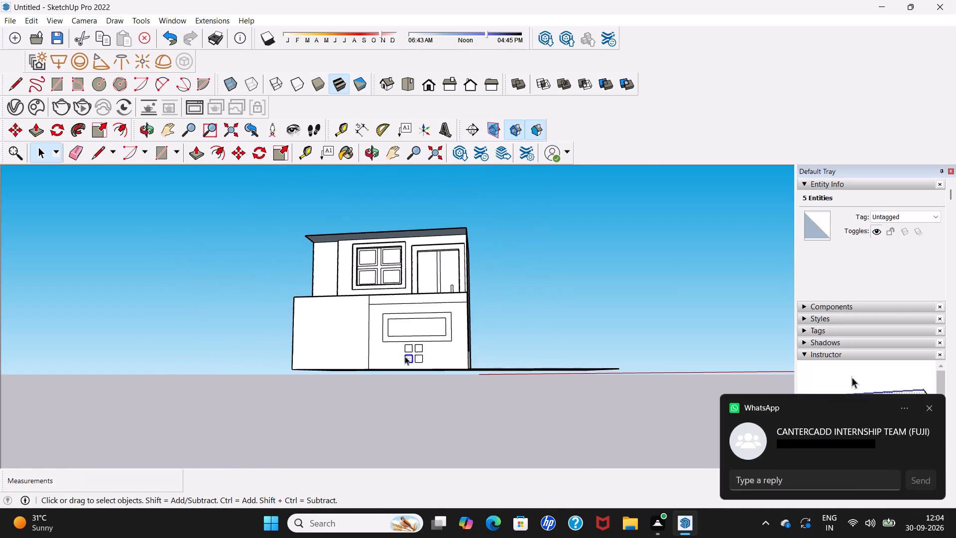
middle_click_drag(405, 356, 502, 362)
scroll(292, 363, "up", 3)
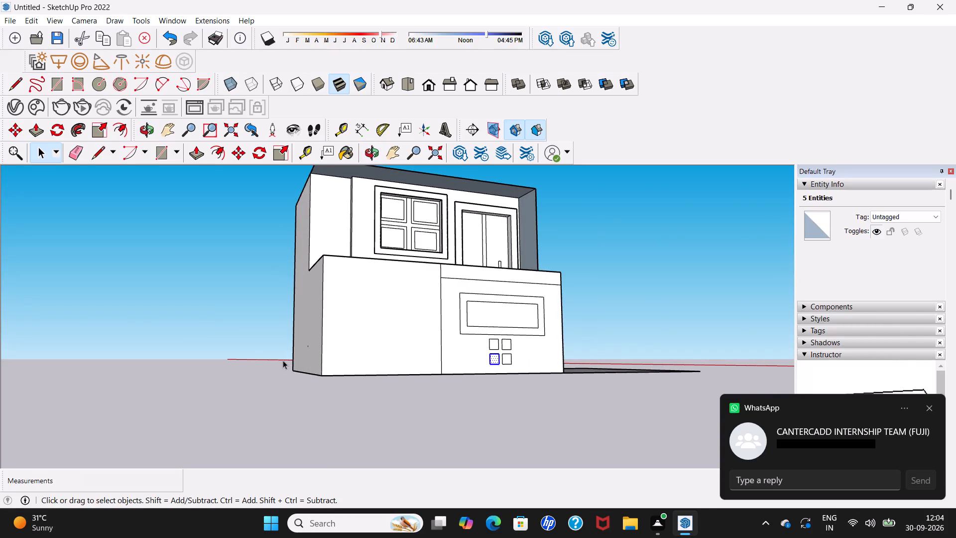
middle_click_drag(277, 360, 238, 416)
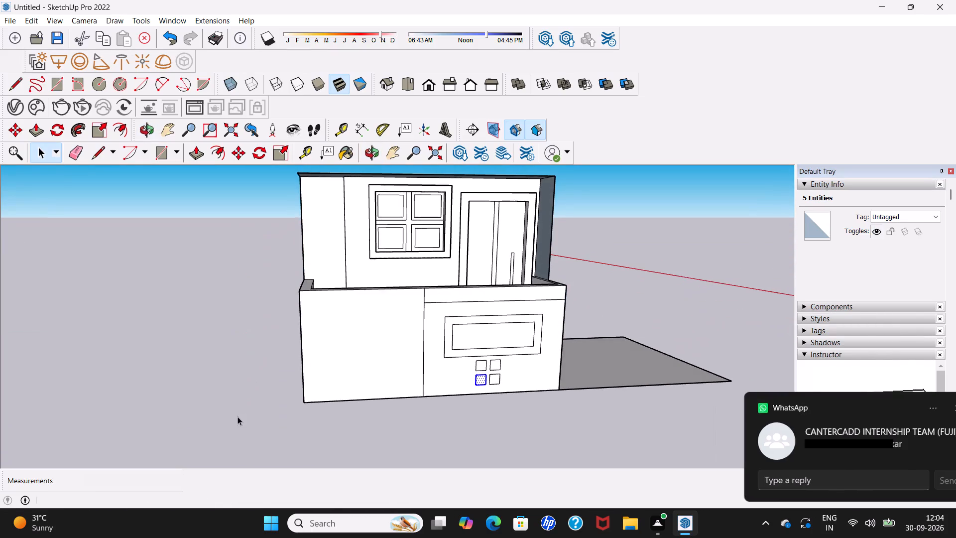
scroll(283, 398, "down", 4)
middle_click_drag(283, 398, 277, 382)
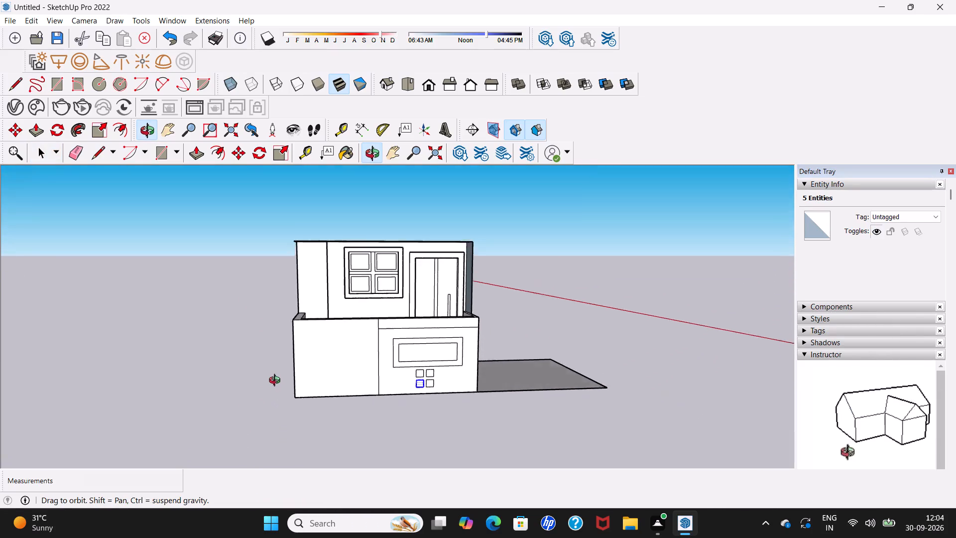
middle_click_drag(277, 382, 269, 366)
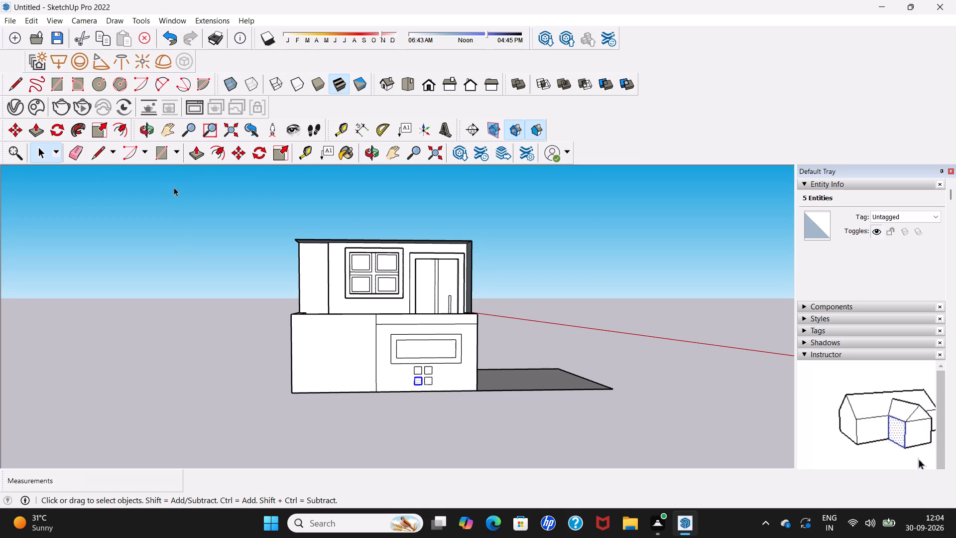
left_click(165, 157)
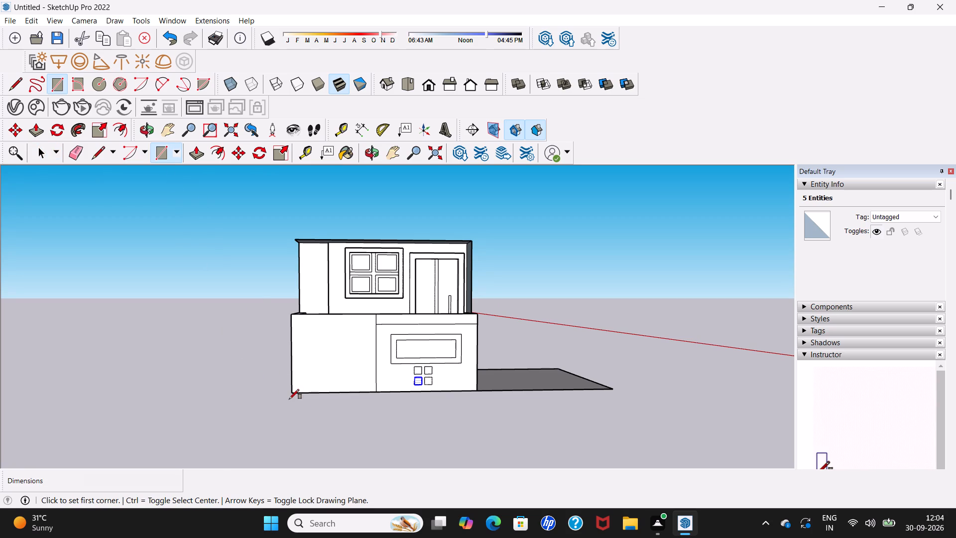
left_click(289, 392)
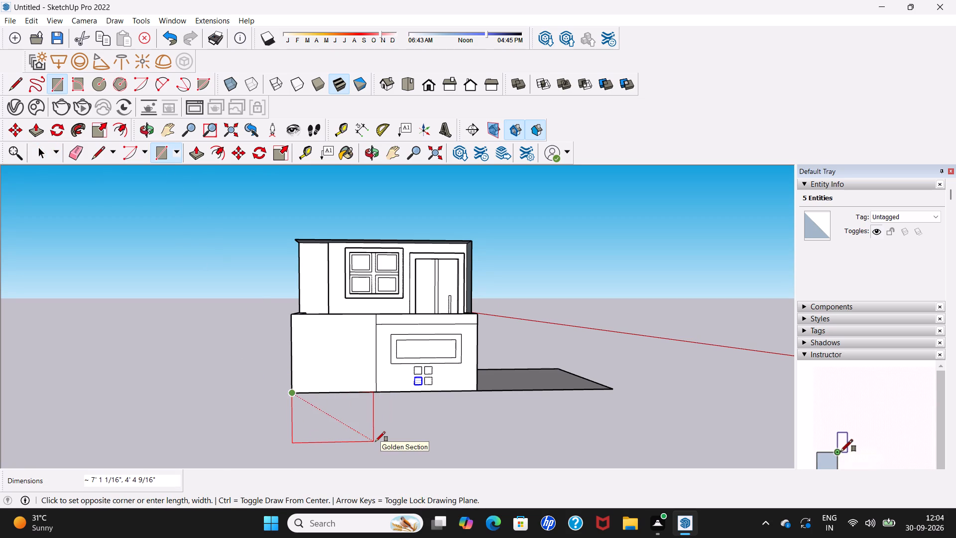
scroll(375, 439, "up", 11)
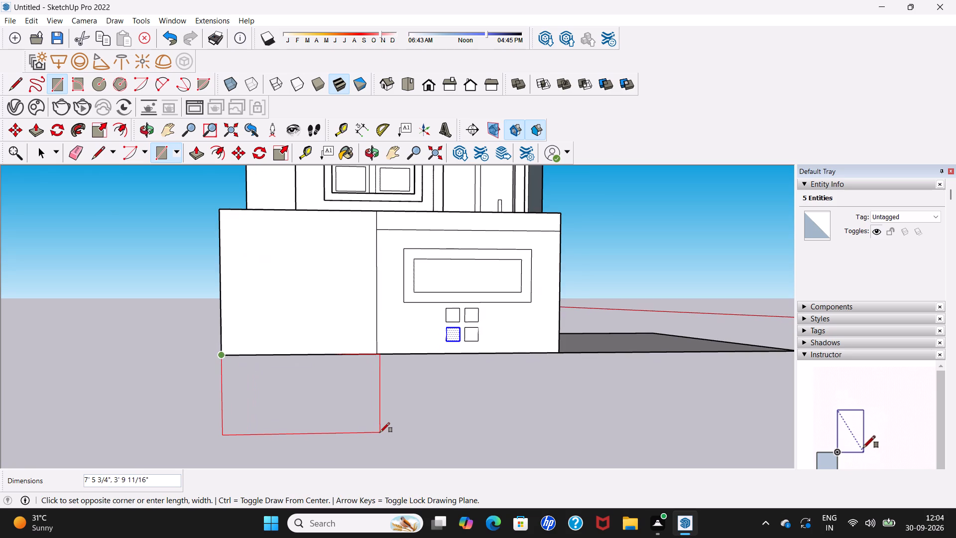
scroll(374, 433, "up", 6)
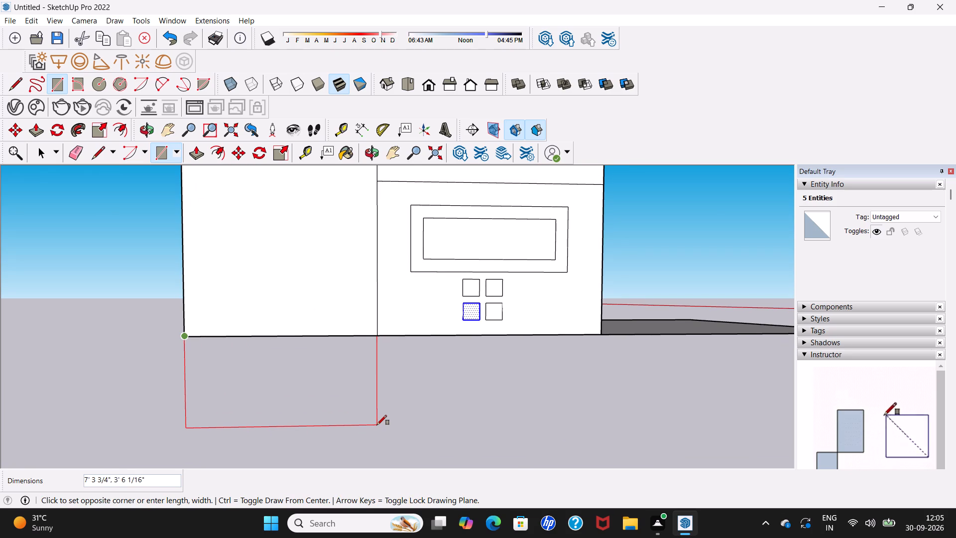
left_click(377, 425)
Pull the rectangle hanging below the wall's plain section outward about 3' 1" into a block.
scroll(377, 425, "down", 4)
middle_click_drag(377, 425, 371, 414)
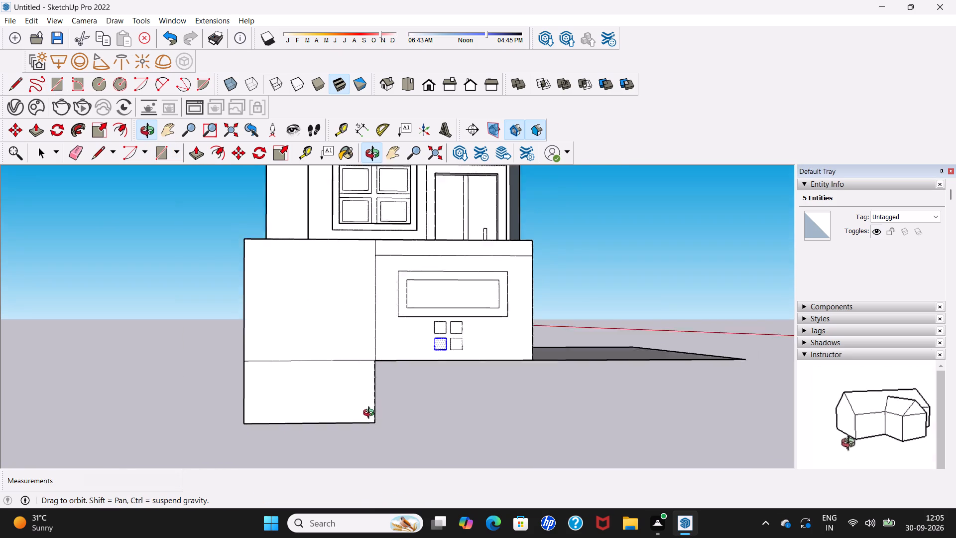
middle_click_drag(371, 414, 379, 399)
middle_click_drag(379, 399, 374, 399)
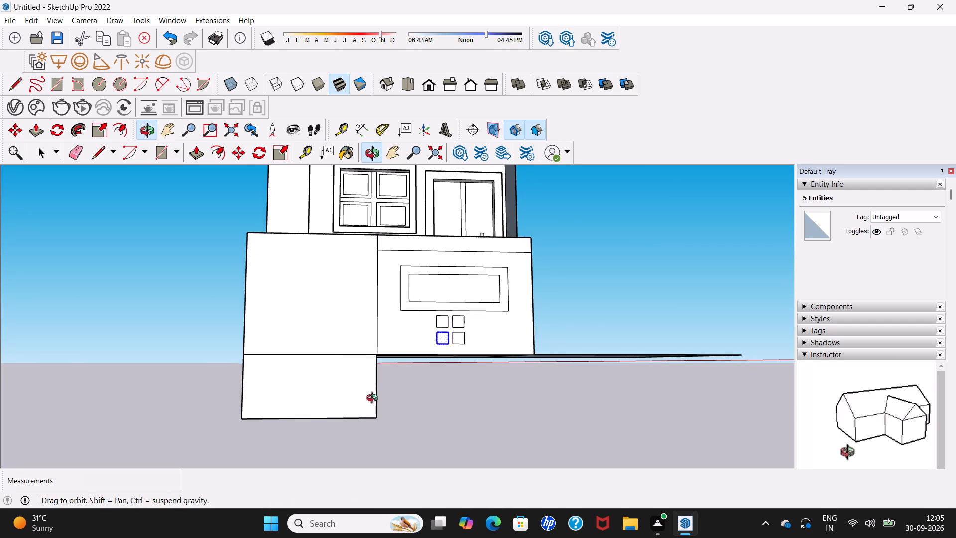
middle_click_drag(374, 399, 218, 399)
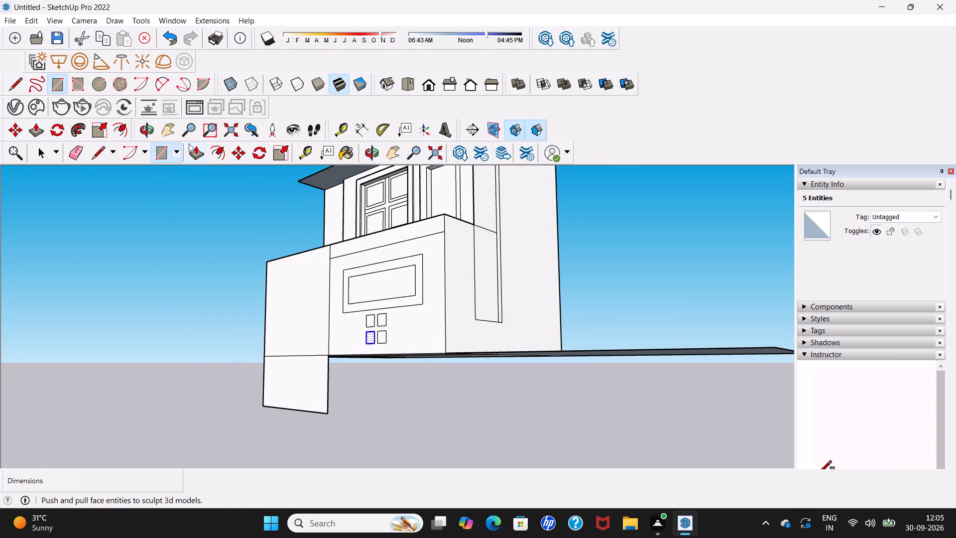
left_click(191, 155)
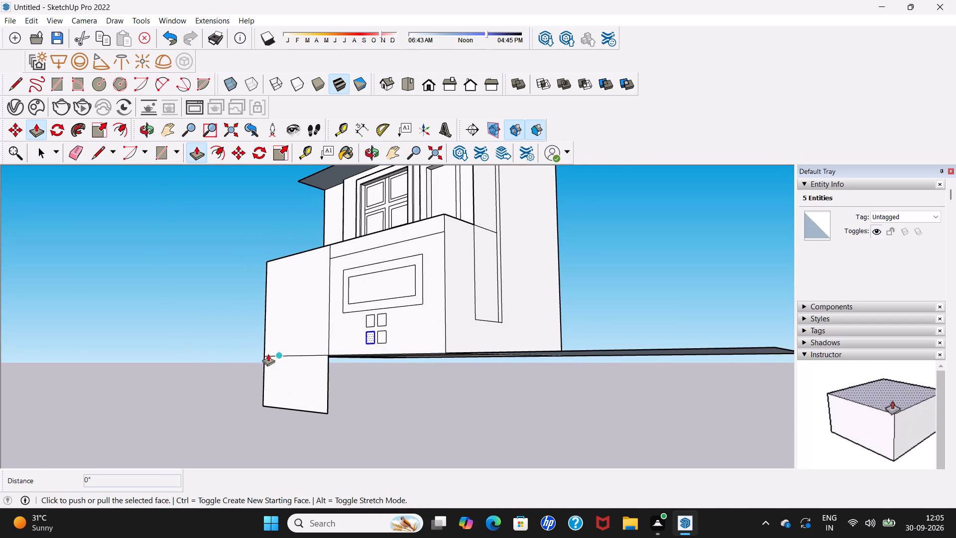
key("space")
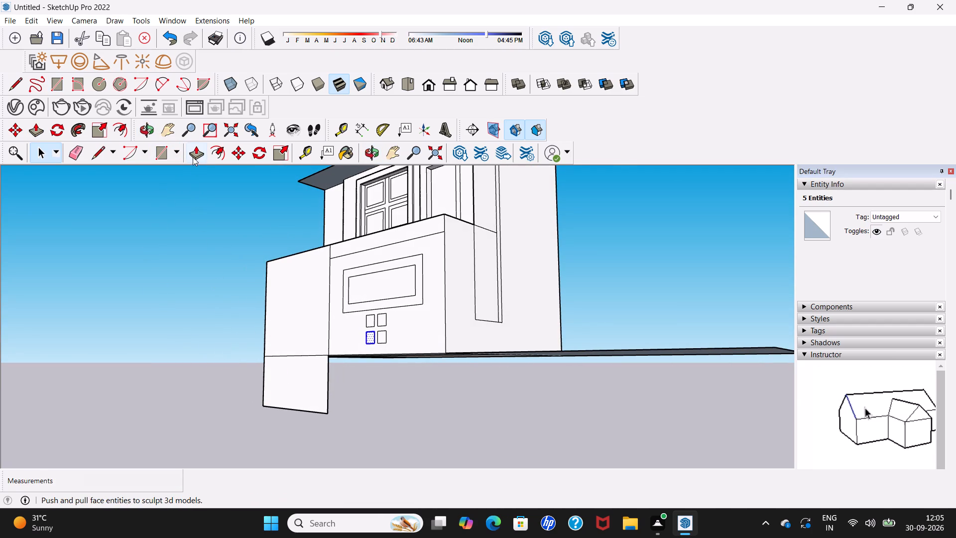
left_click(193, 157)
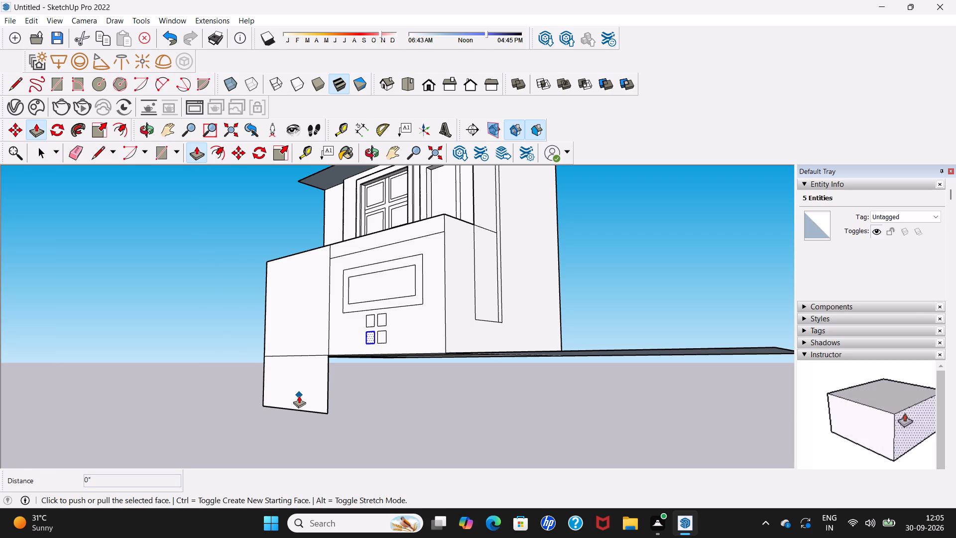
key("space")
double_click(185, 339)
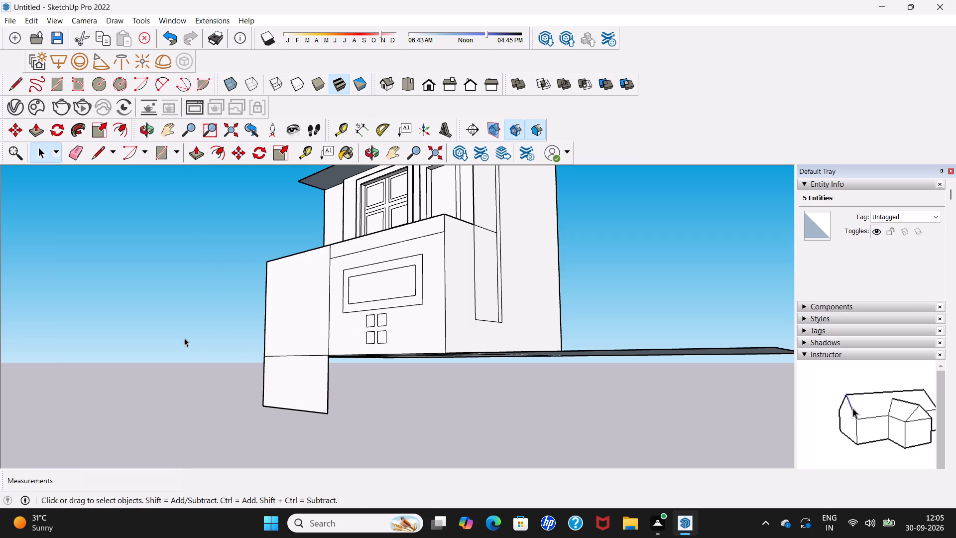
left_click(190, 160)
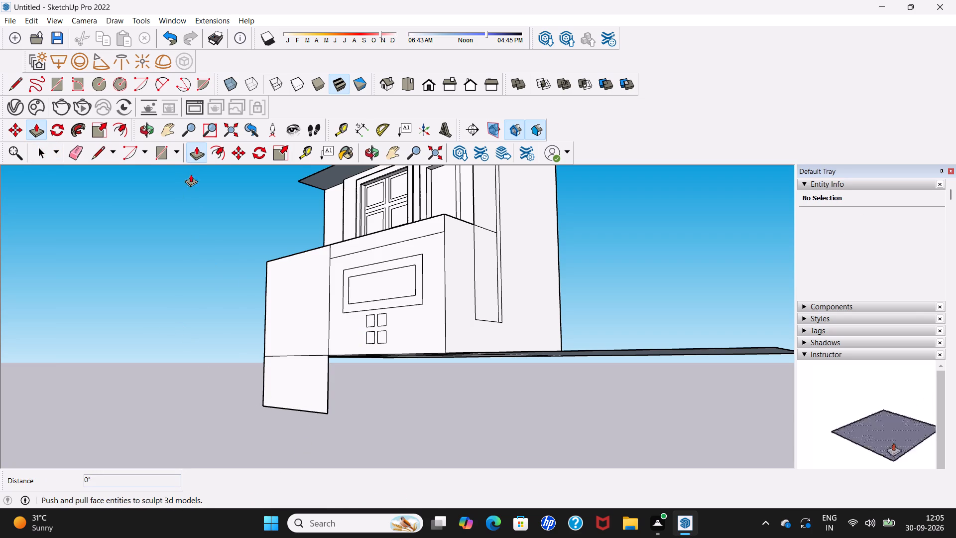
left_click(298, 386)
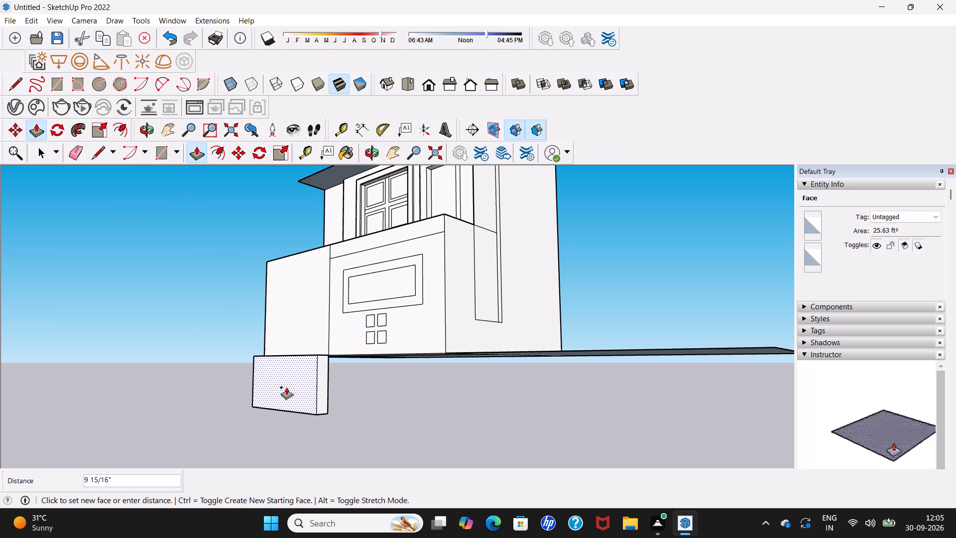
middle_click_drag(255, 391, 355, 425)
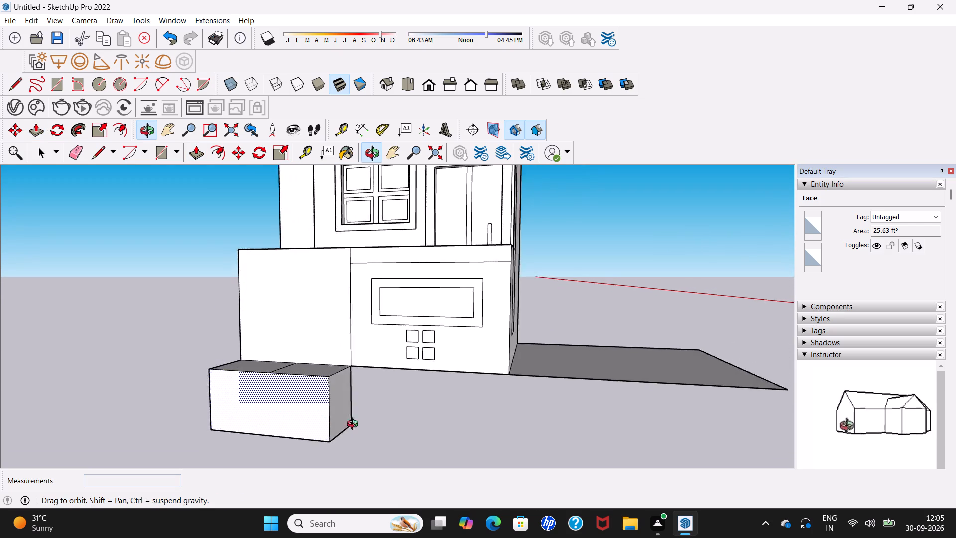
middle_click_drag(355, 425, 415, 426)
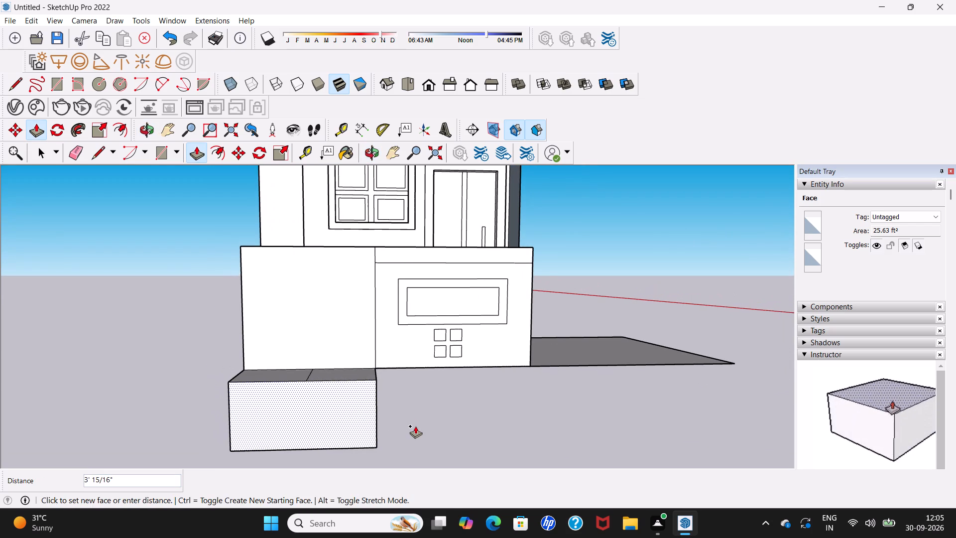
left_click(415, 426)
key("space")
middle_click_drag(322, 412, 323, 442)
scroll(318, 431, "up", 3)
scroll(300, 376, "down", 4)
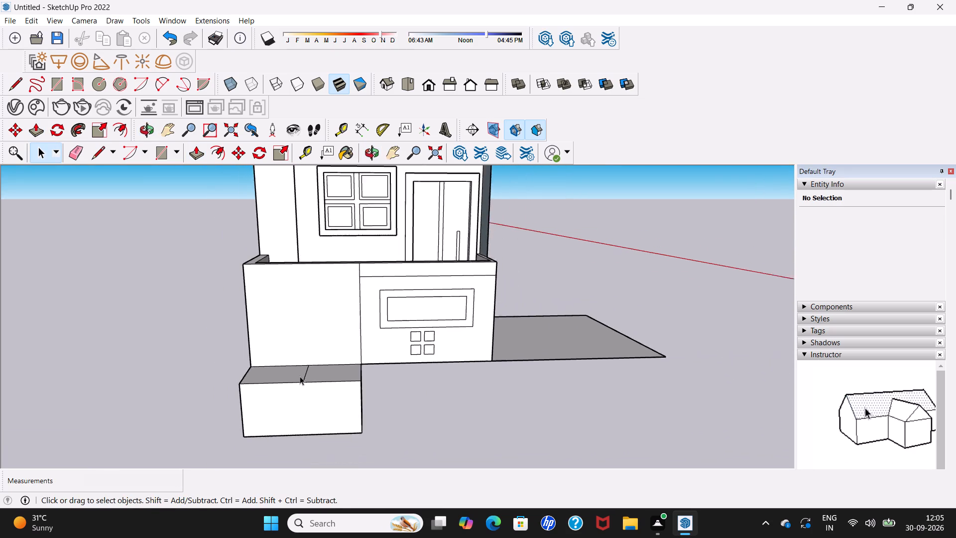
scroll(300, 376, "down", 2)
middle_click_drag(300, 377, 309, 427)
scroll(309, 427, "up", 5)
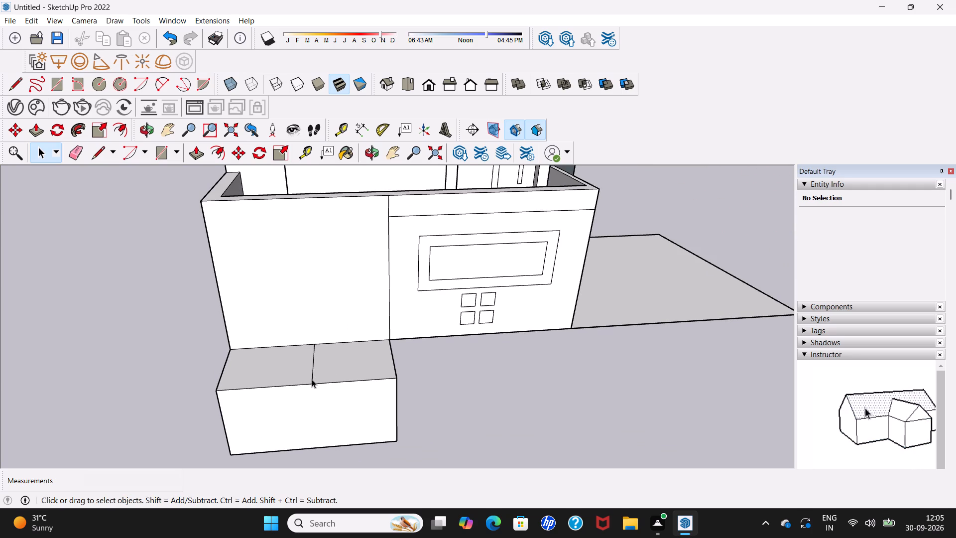
Undo the block's extrusion and the rectangle drawn below the wall.
key("ctrl+z")
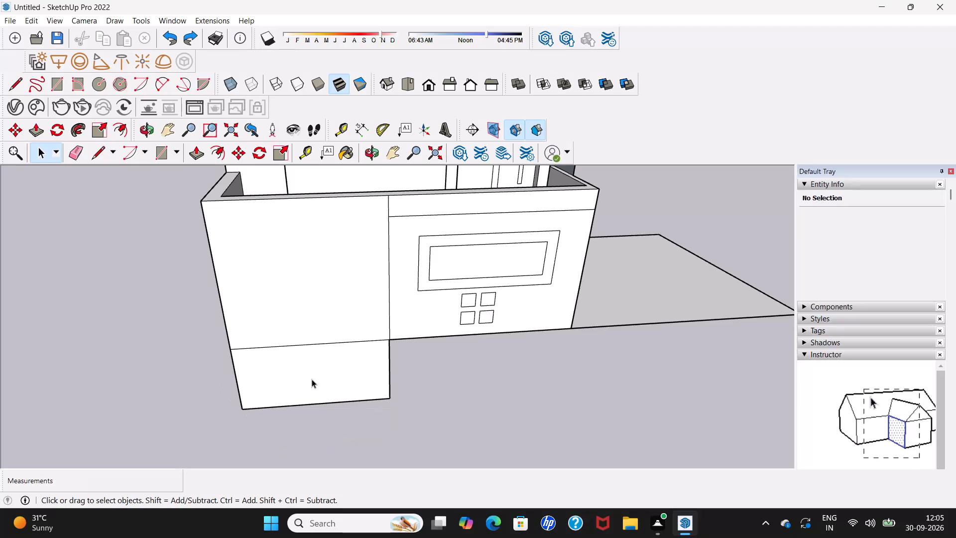
key("ctrl+z")
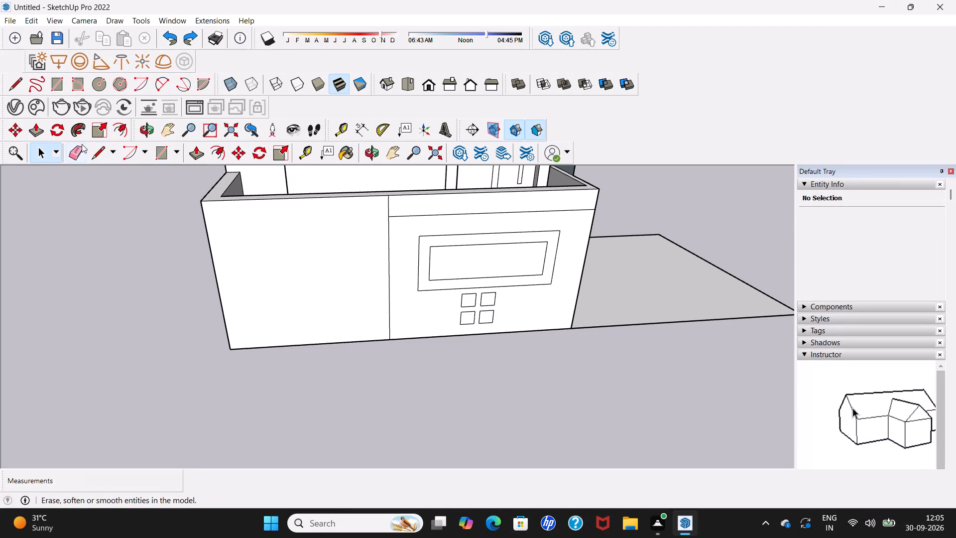
Draw a horizontal line across the wall's plain section near its base, from the outer edge to the vertical dividing line.
left_click(95, 154)
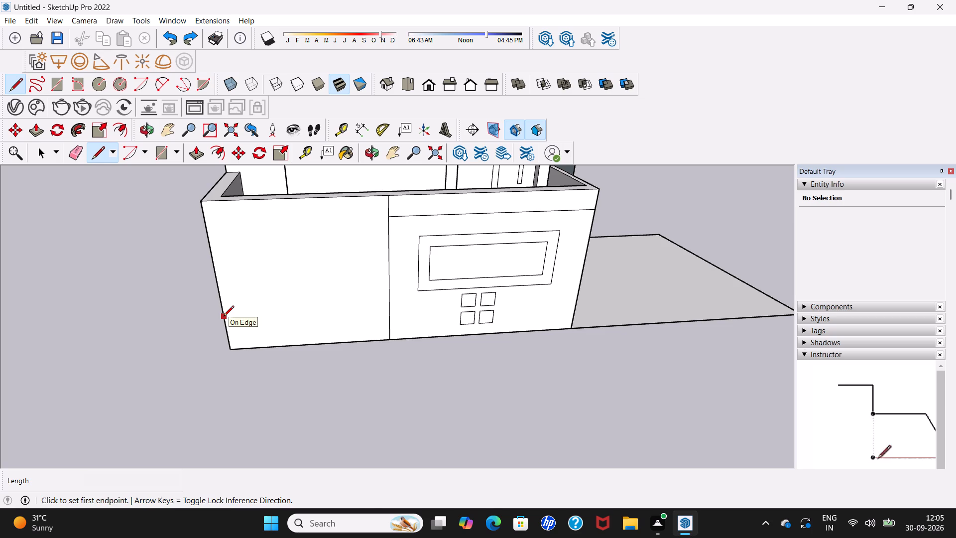
left_click(224, 317)
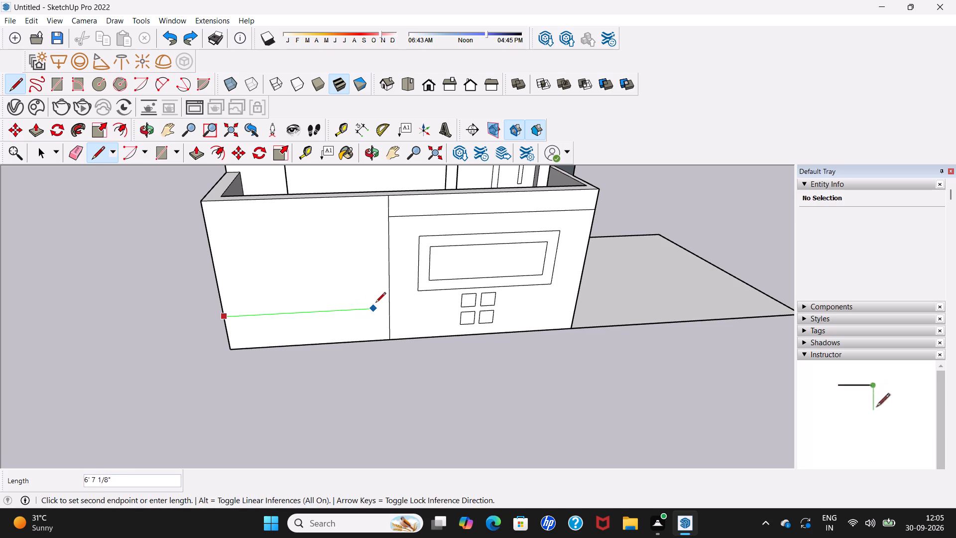
left_click(389, 301)
scroll(389, 301, "down", 5)
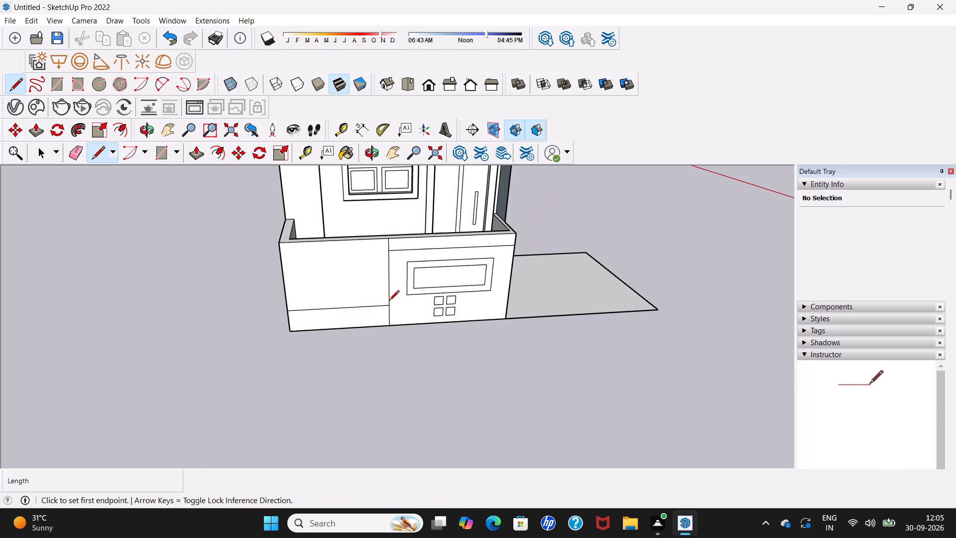
middle_click_drag(389, 301, 318, 250)
scroll(330, 306, "up", 7)
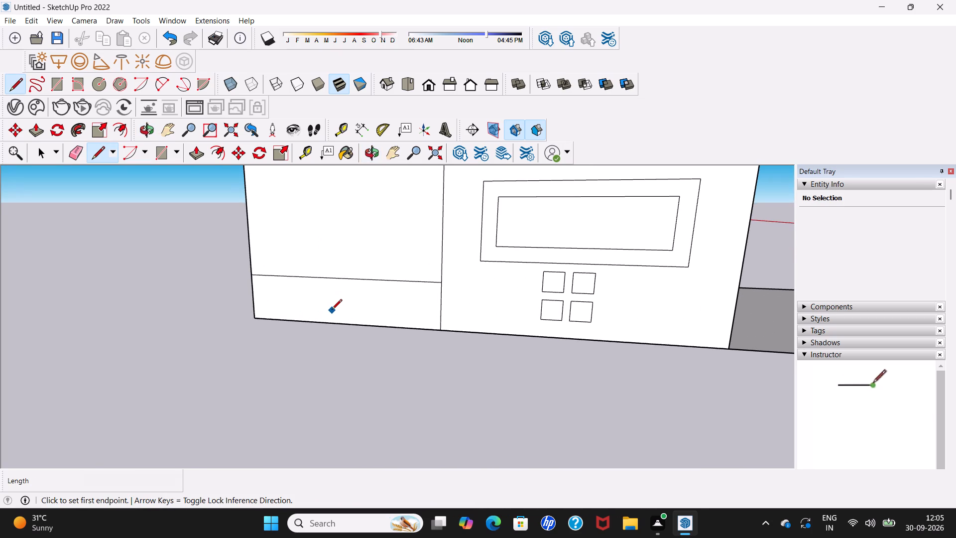
key("space")
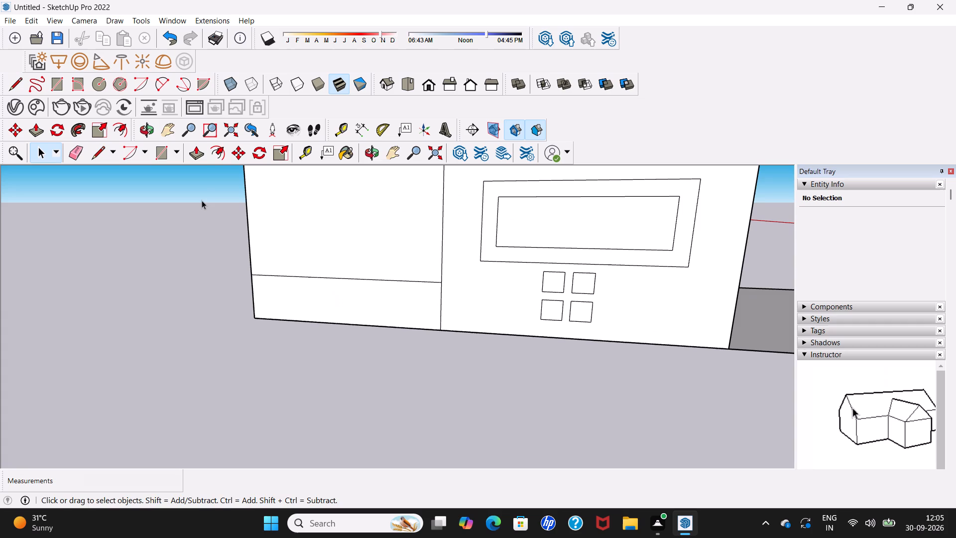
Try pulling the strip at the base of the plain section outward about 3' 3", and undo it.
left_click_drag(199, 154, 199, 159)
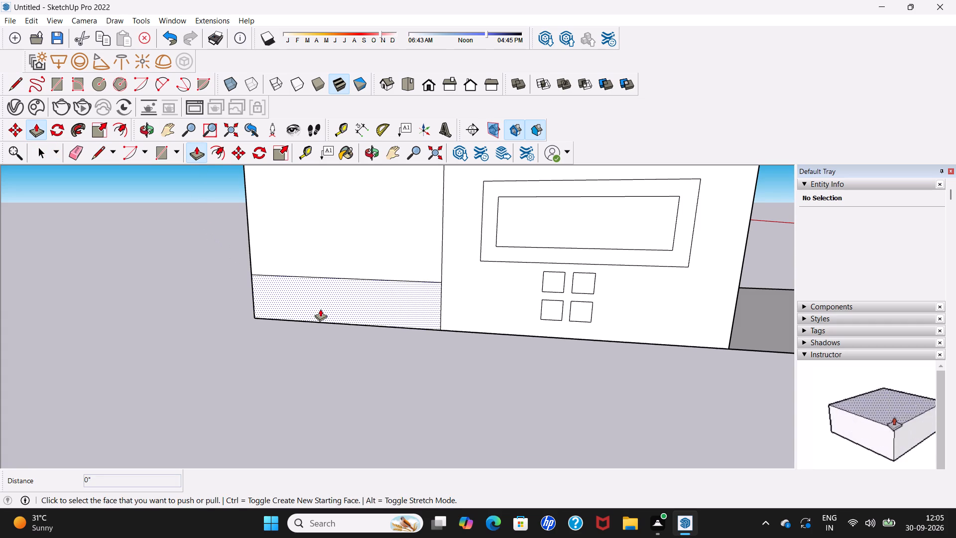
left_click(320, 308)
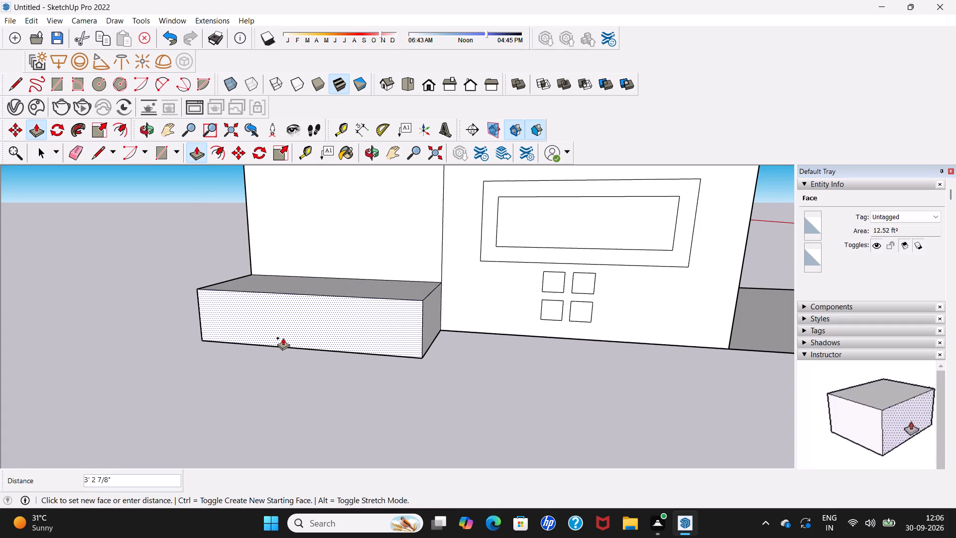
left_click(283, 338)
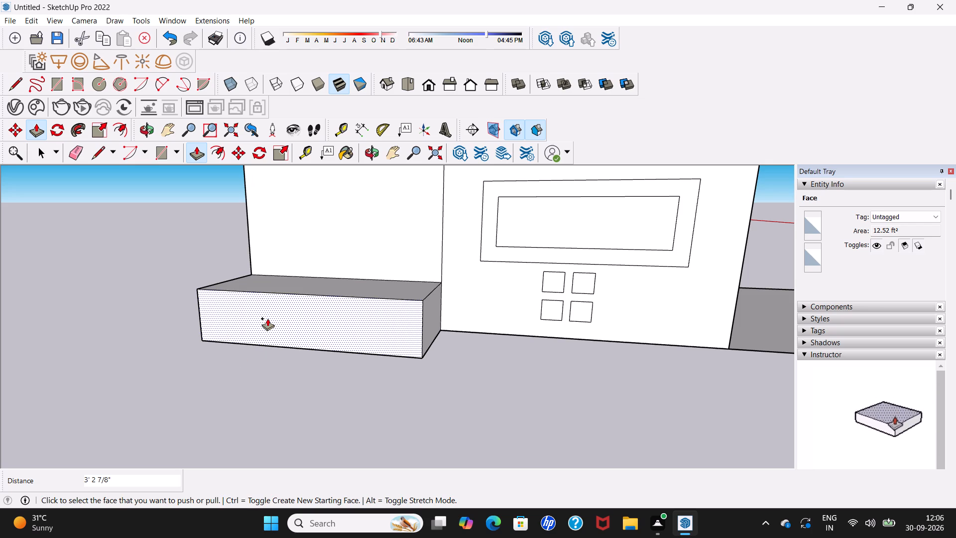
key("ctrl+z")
Pull the strip at the base of the wall's plain section outward about 4' 5" to form a low block.
left_click(284, 299)
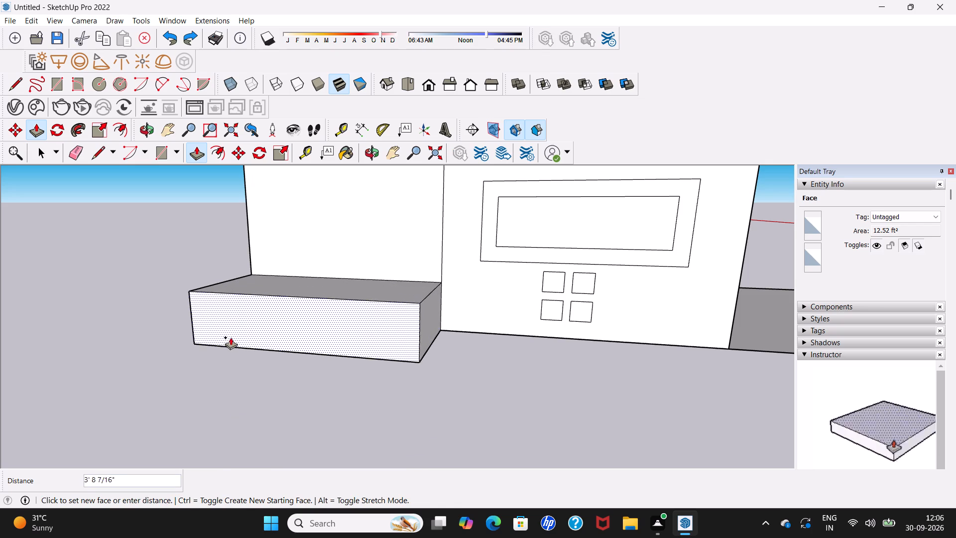
left_click(221, 344)
middle_click_drag(221, 344, 350, 391)
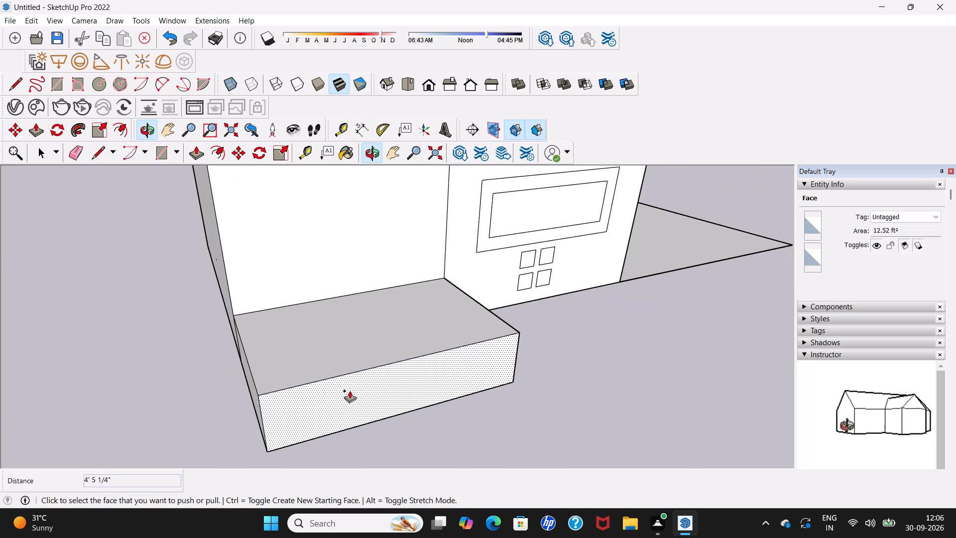
key("space")
middle_click_drag(350, 384, 309, 357)
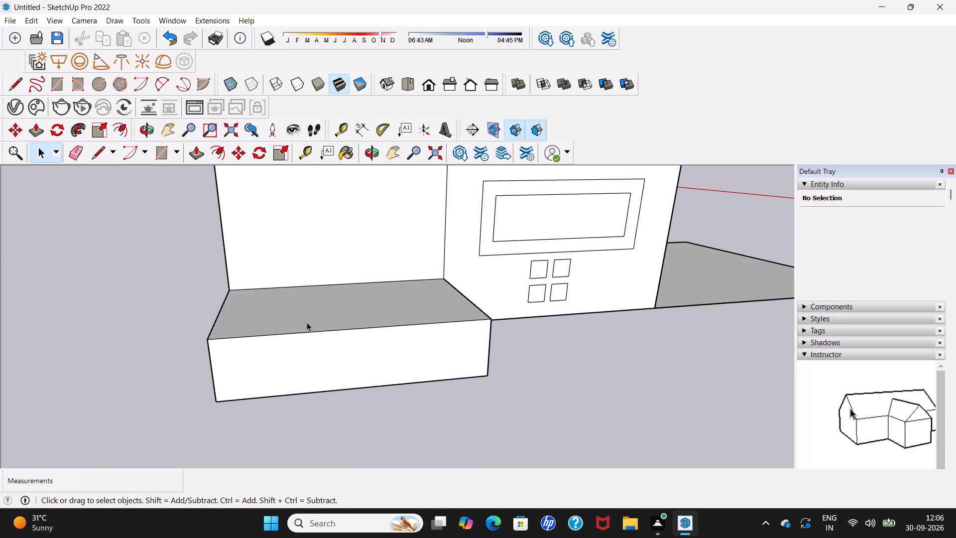
scroll(304, 307, "down", 6)
middle_click_drag(304, 322, 303, 351)
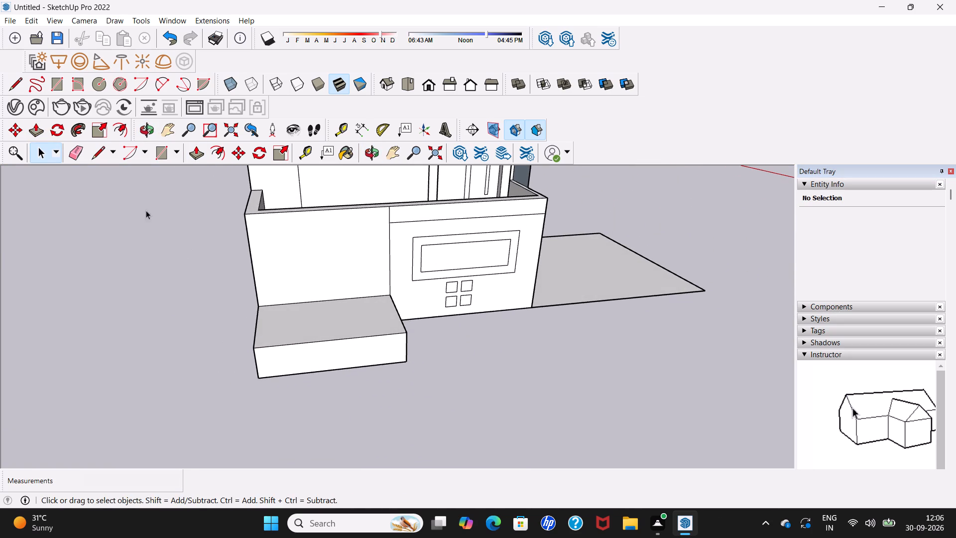
Draw two lines about 7' 4" long across the low block's top, parallel to the wall, dividing it into three strips.
left_click(95, 160)
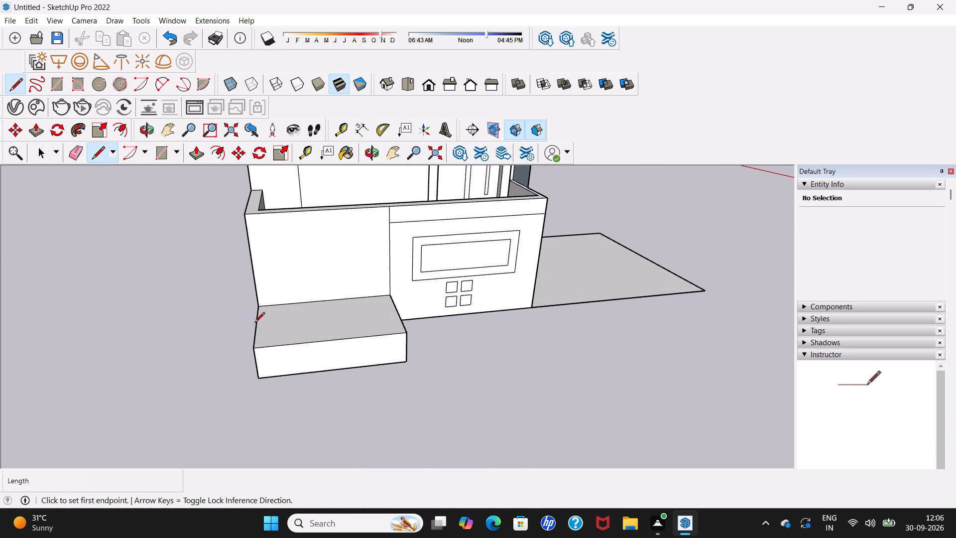
scroll(257, 324, "up", 5)
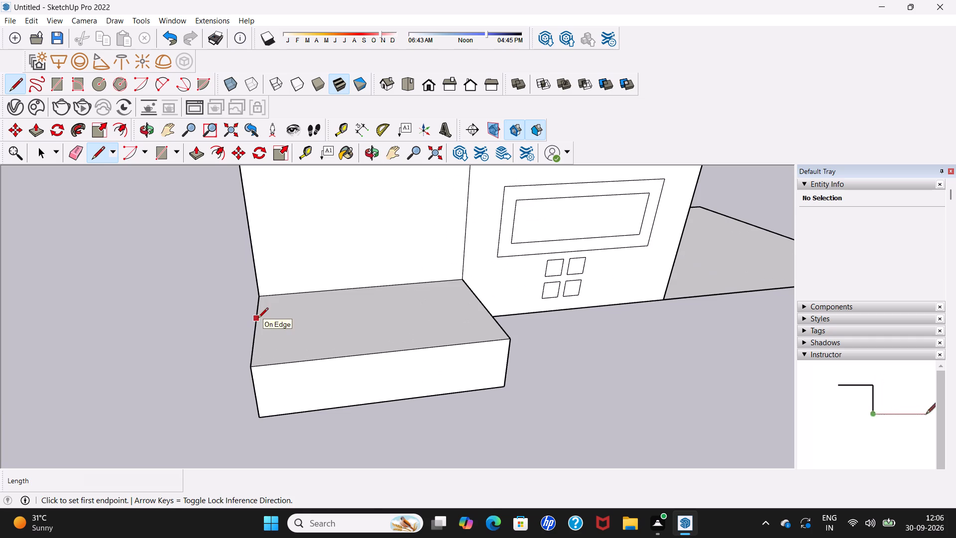
left_click(258, 319)
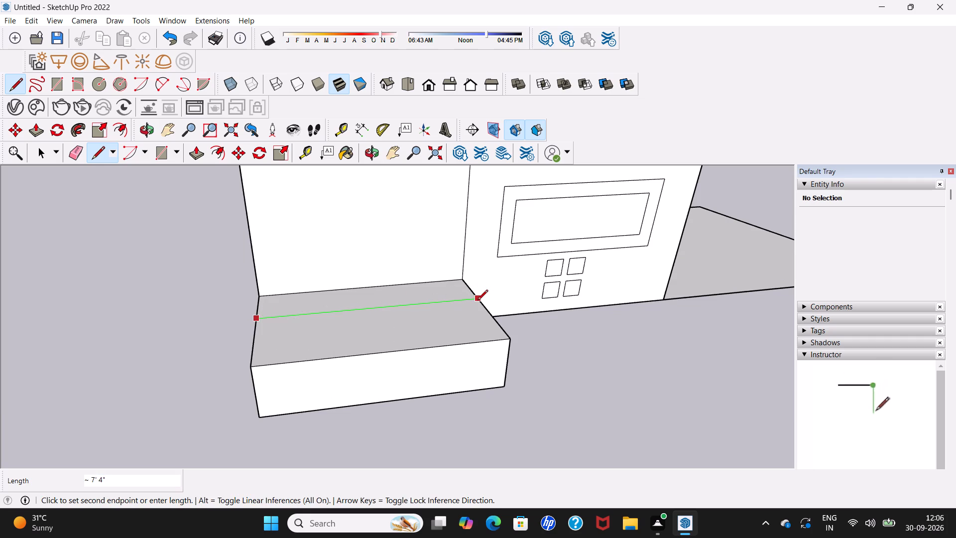
left_click(478, 301)
middle_click_drag(456, 329, 431, 411)
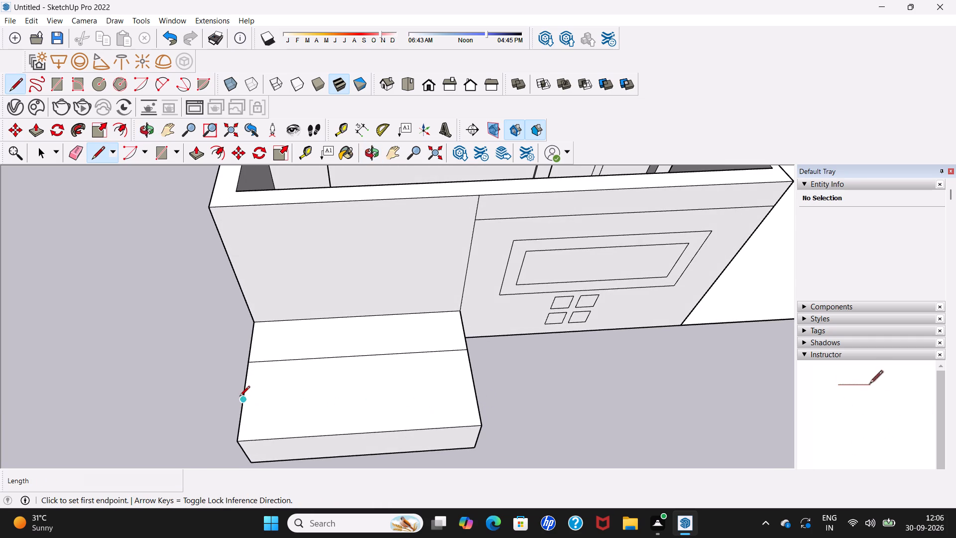
left_click(240, 401)
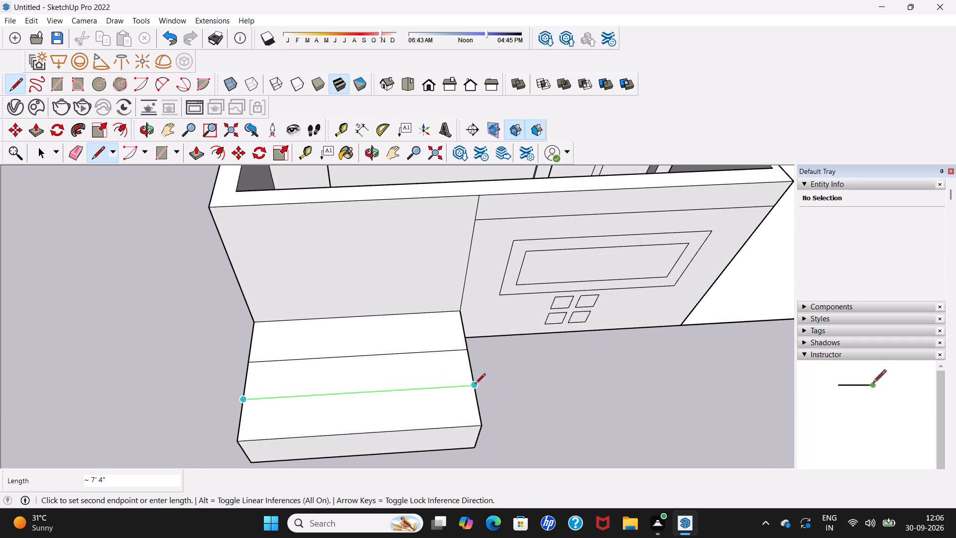
left_click(475, 385)
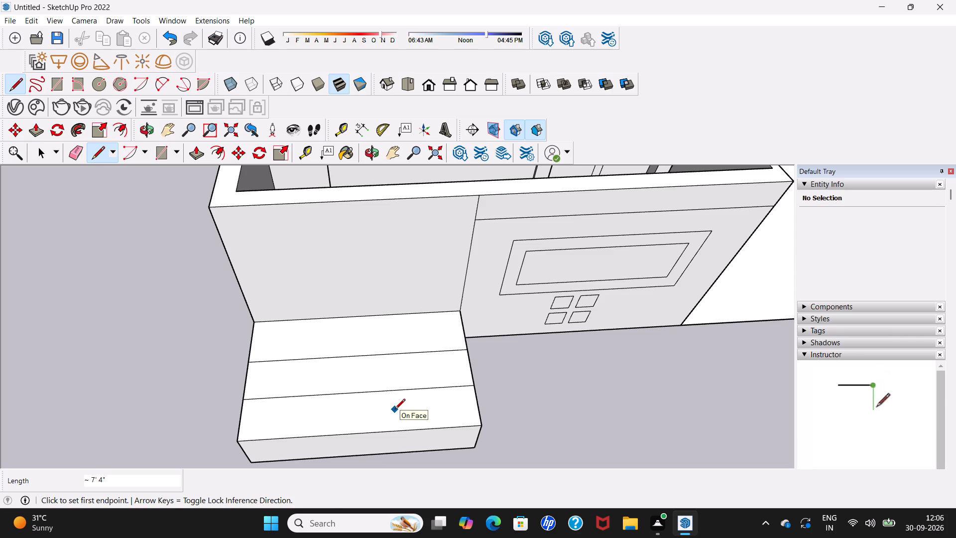
key("space")
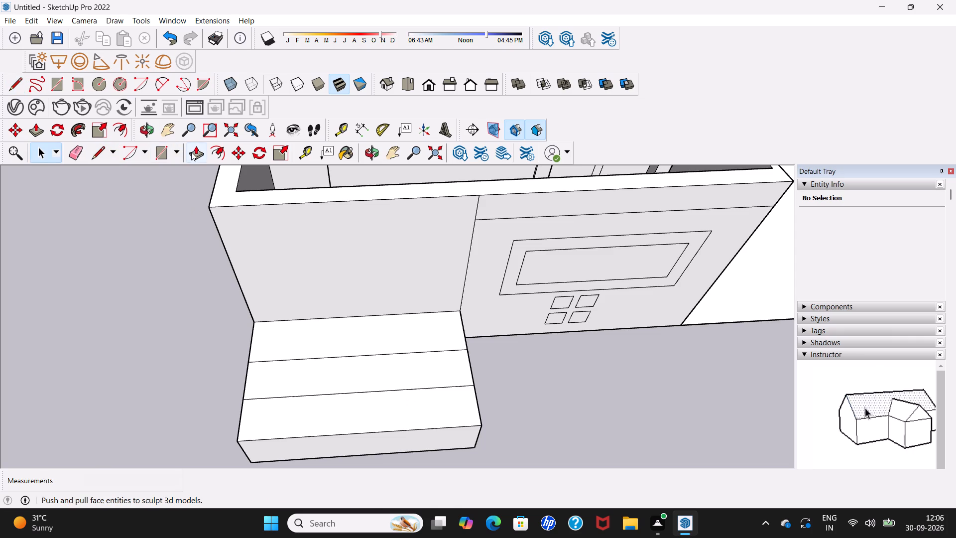
Push the low block's middle strip down about 8" and its outer strip down about 1' 2" to form three steps.
left_click(191, 152)
scroll(273, 226, "down", 9)
middle_click_drag(317, 336, 155, 276)
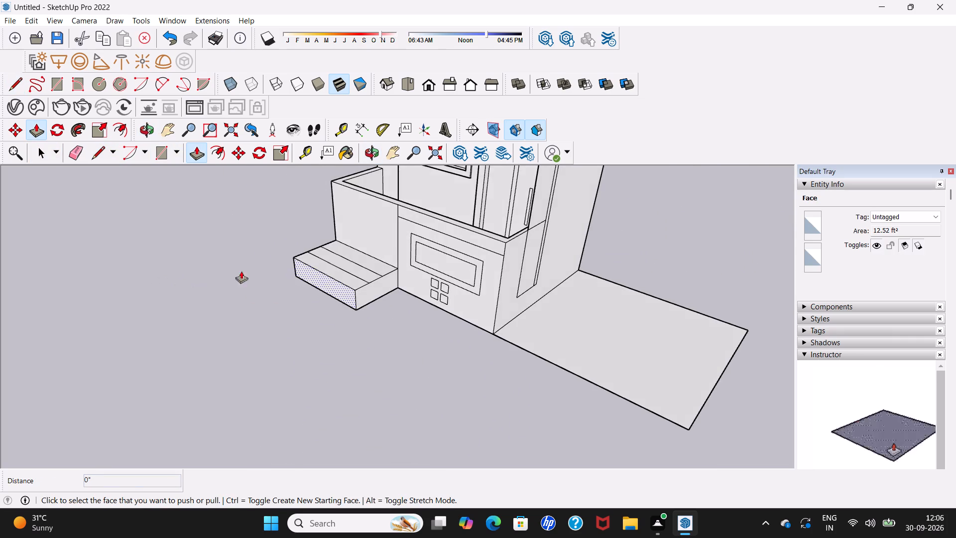
scroll(305, 265, "up", 6)
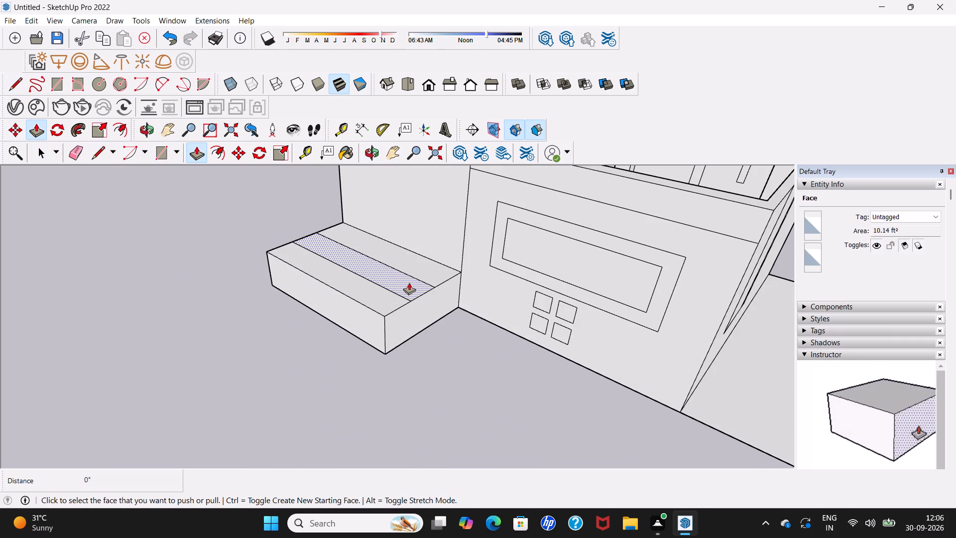
left_click(409, 282)
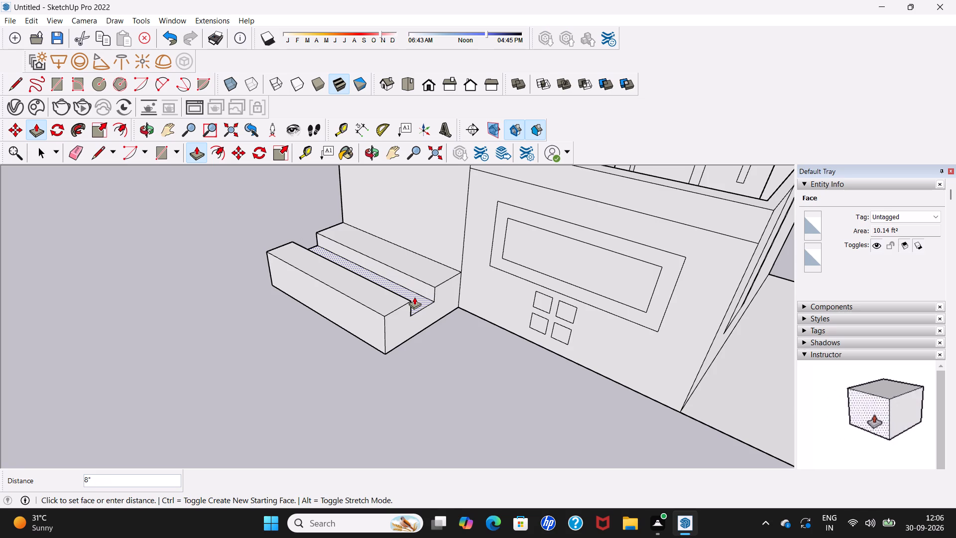
left_click(414, 297)
left_click(393, 301)
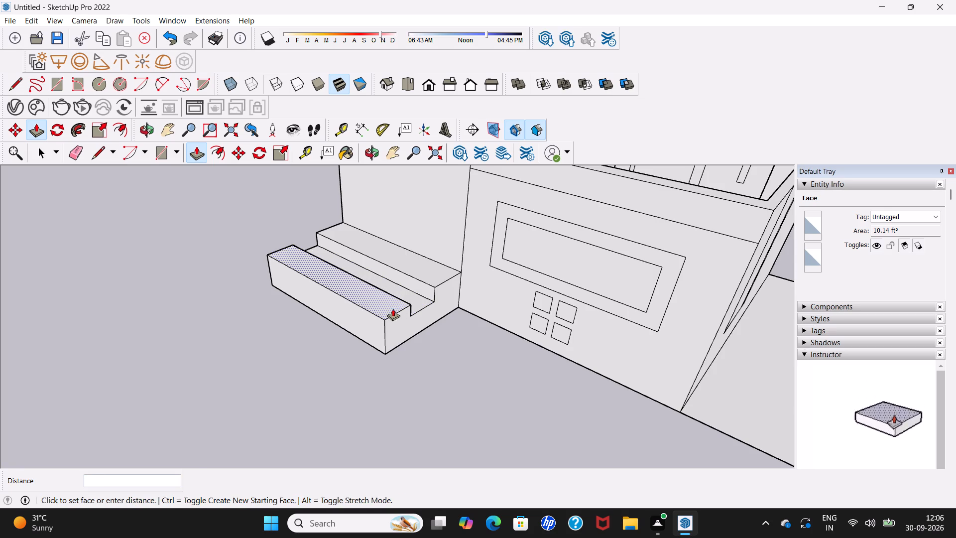
left_click(394, 328)
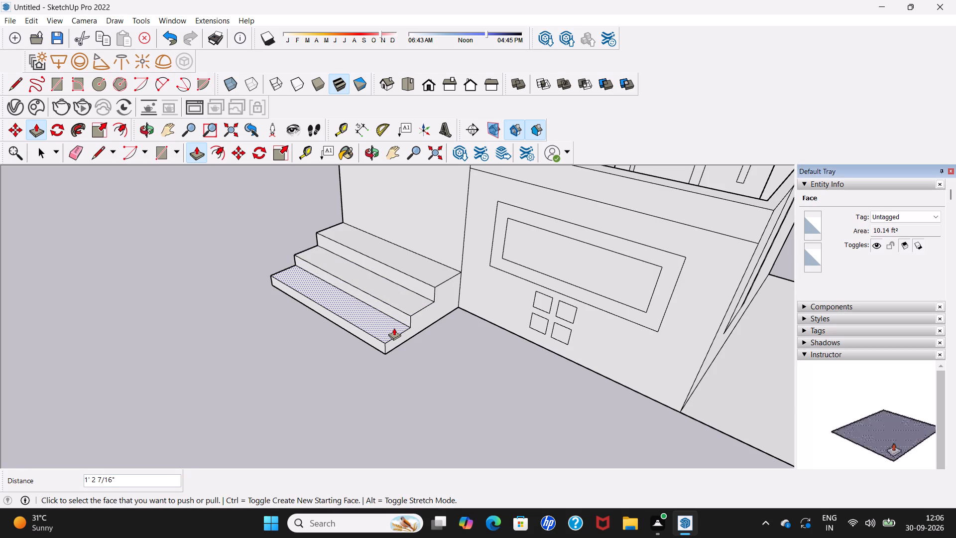
scroll(394, 328, "down", 11)
key("space")
Examine the stepped block and the building's front elevation from several angles and distances.
middle_click_drag(377, 331, 474, 296)
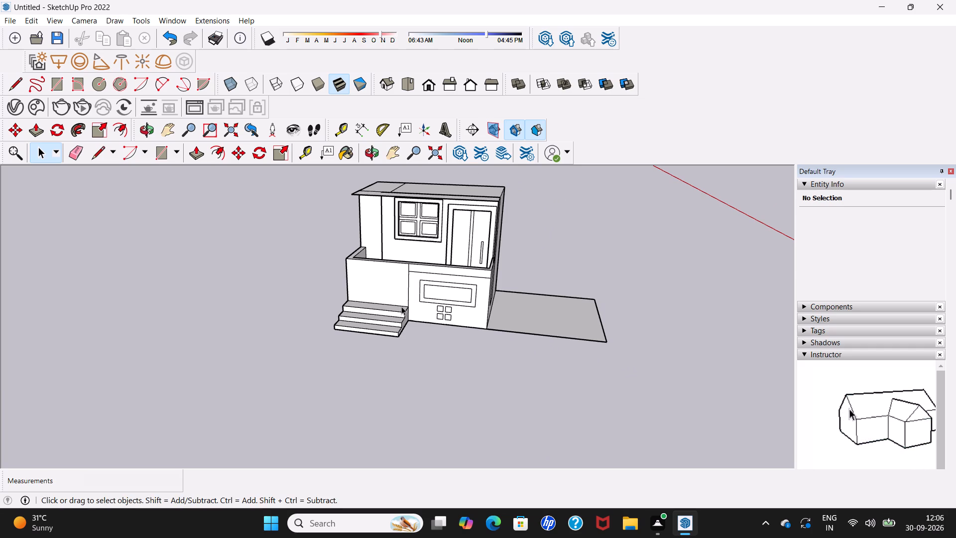
scroll(401, 306, "down", 4)
middle_click_drag(401, 306, 420, 262)
scroll(397, 276, "up", 2)
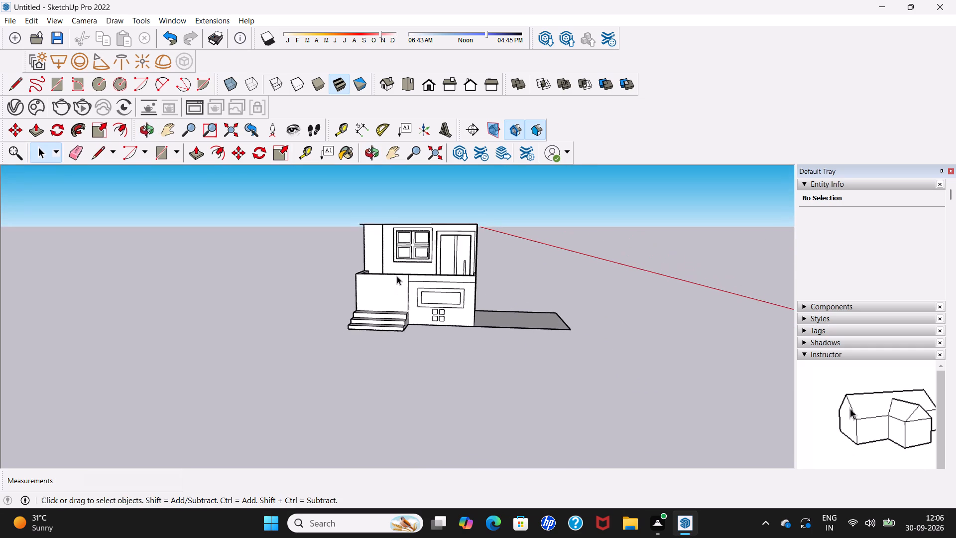
scroll(397, 276, "up", 2)
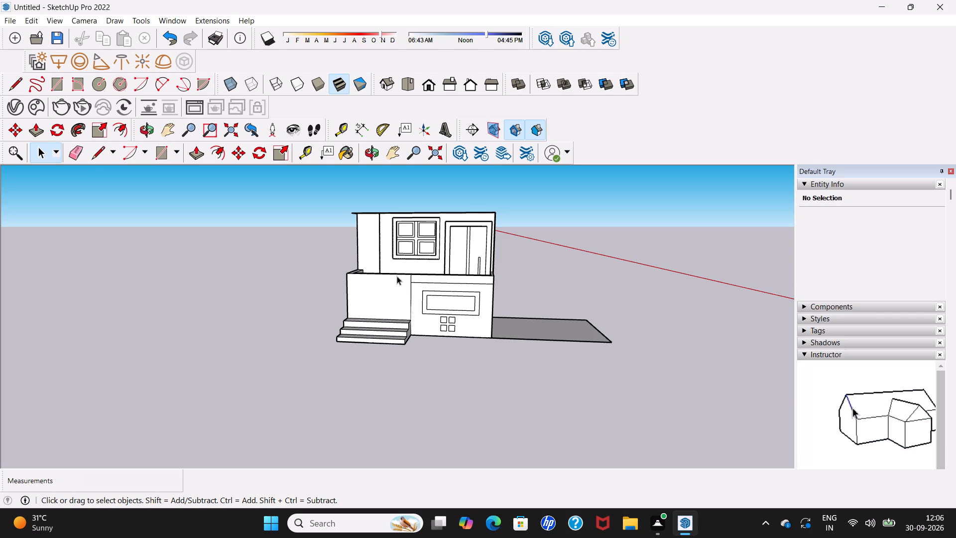
scroll(397, 276, "down", 4)
middle_click_drag(382, 290, 438, 296)
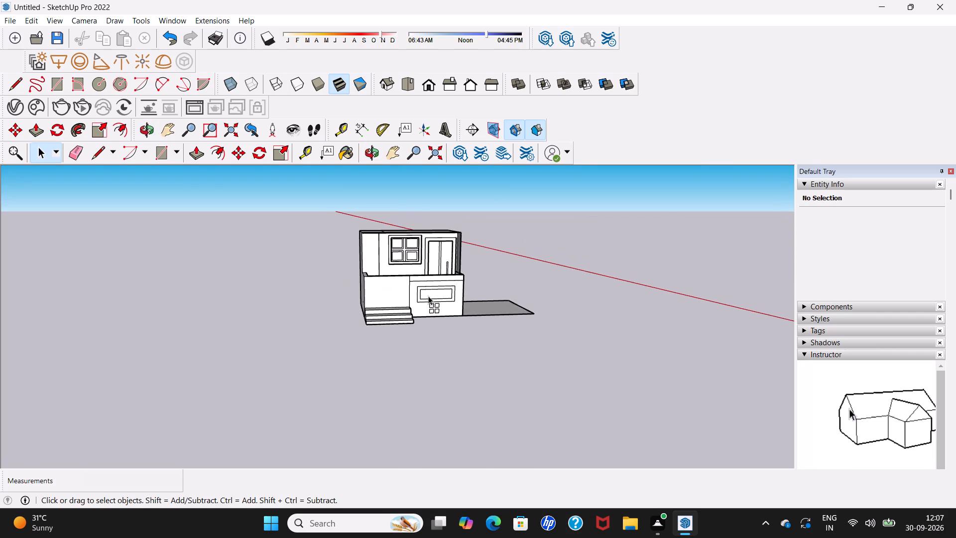
scroll(426, 295, "up", 5)
scroll(364, 292, "up", 4)
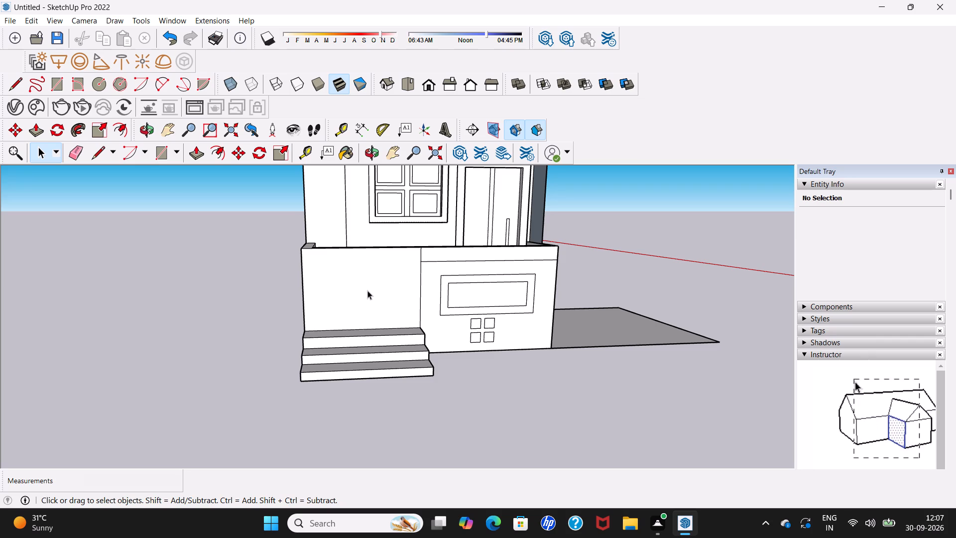
Draw two lines about 7 5/8" long across the low wall's top, at the dividing line and at the outer corner above the steps.
middle_click_drag(367, 290, 351, 417)
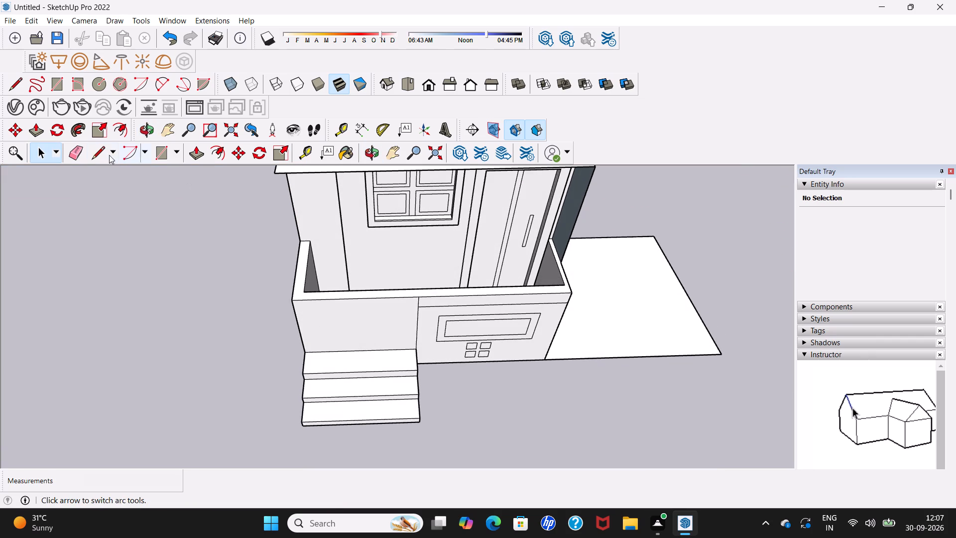
left_click(97, 159)
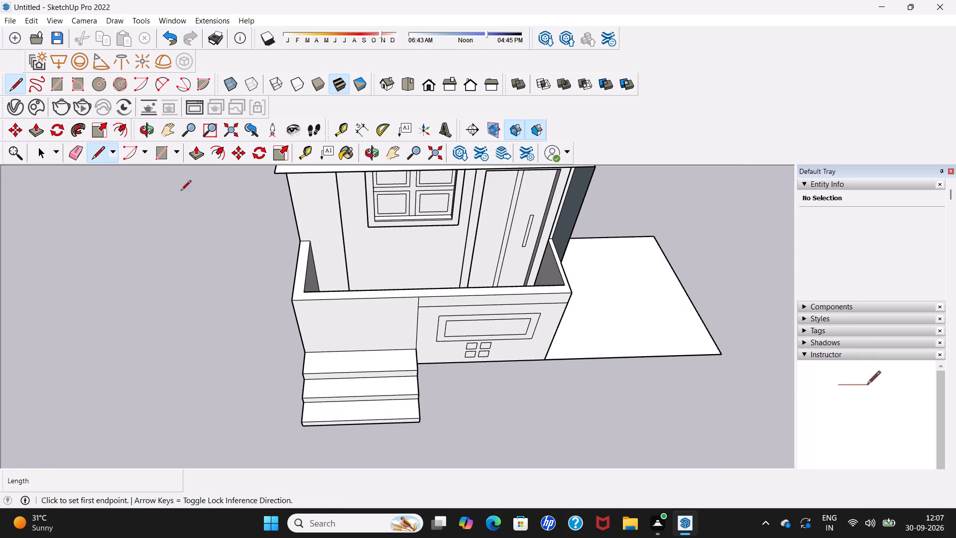
scroll(410, 285, "up", 5)
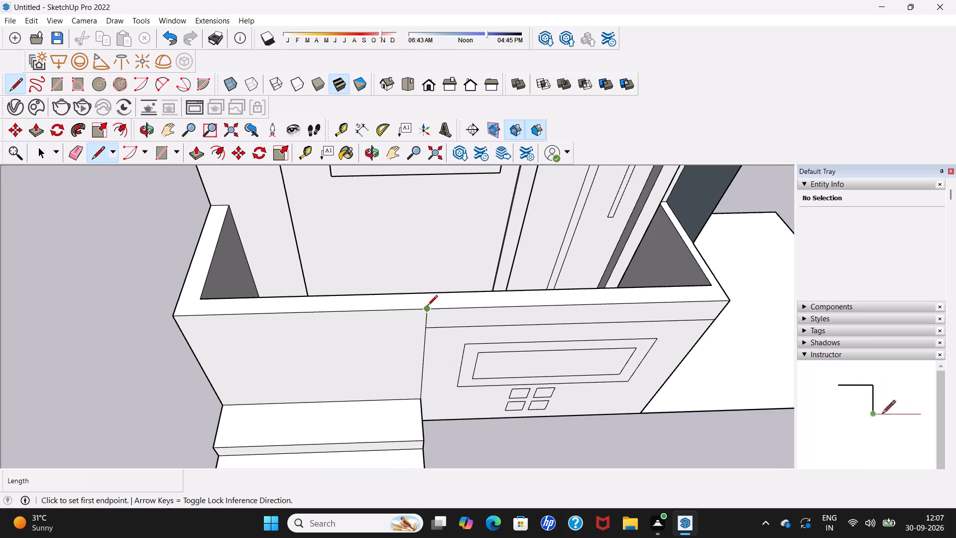
left_click(427, 306)
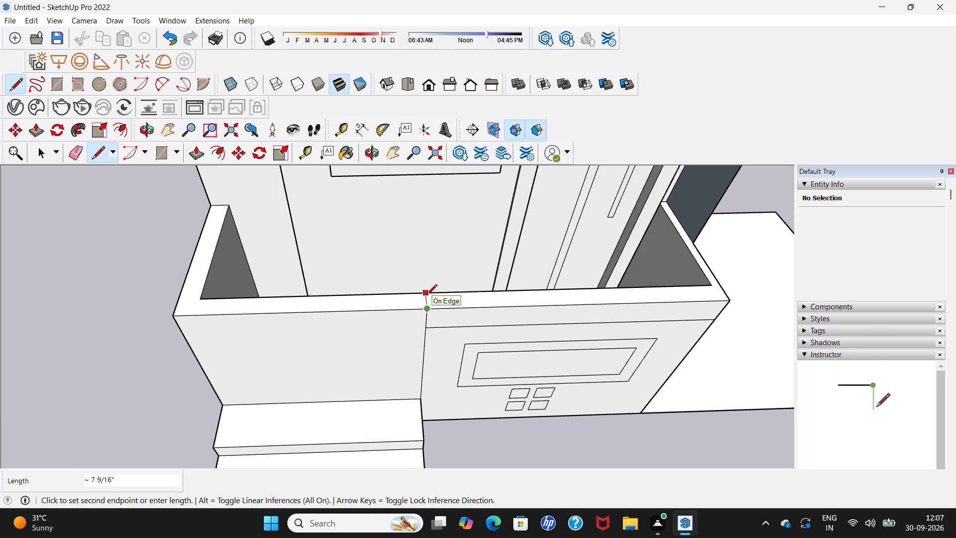
left_click(427, 295)
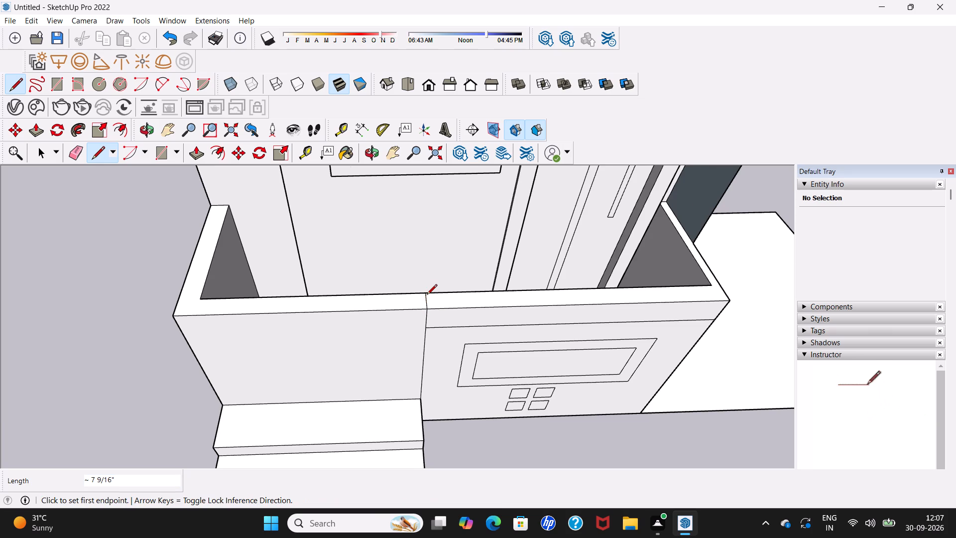
scroll(427, 295, "down", 5)
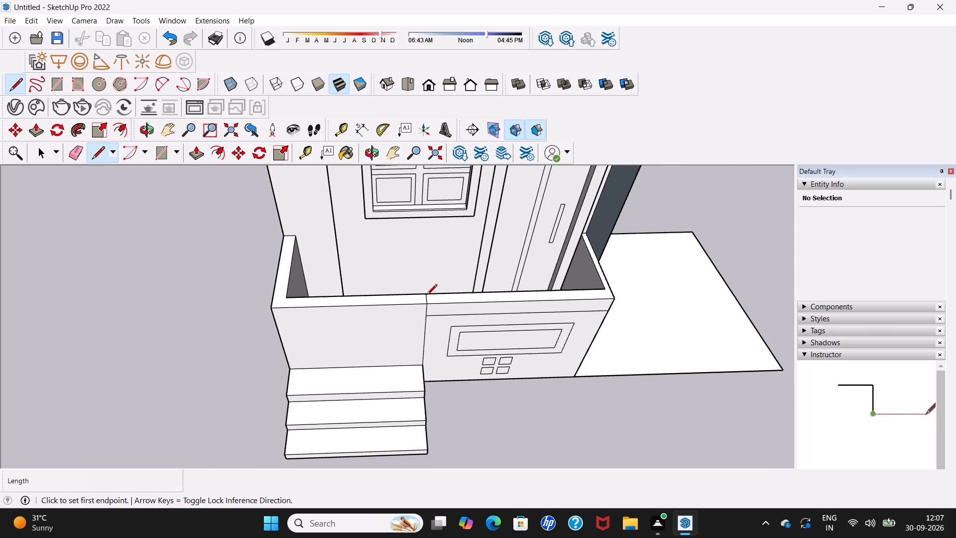
key("space")
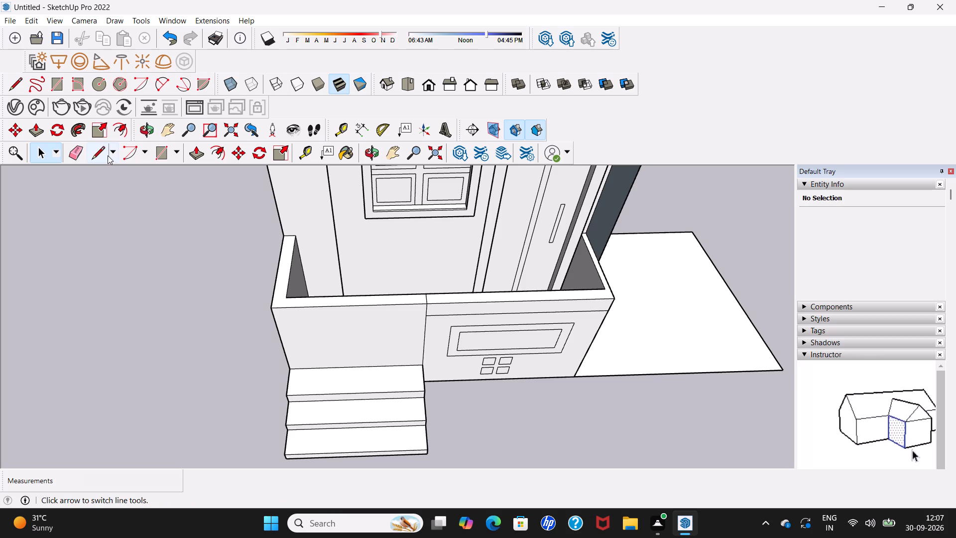
left_click(89, 154)
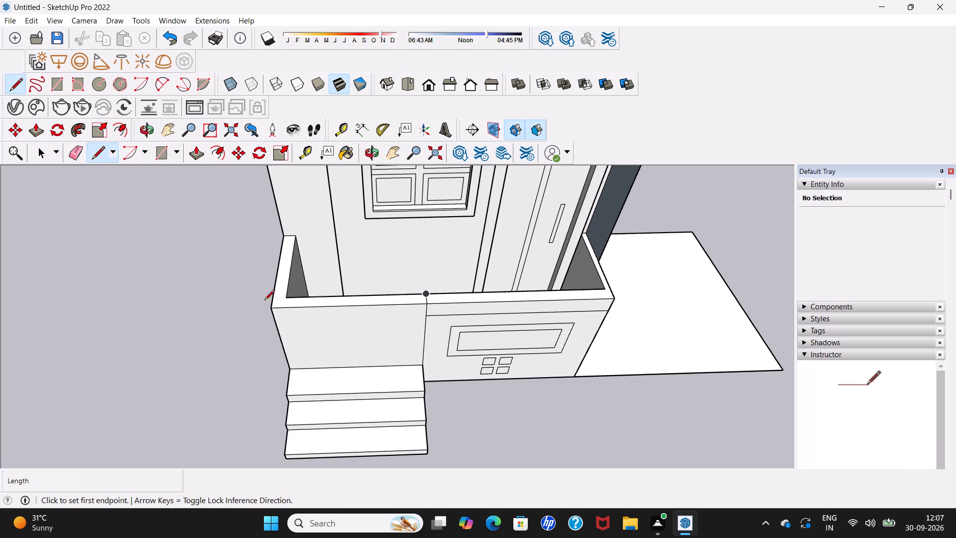
left_click(289, 298)
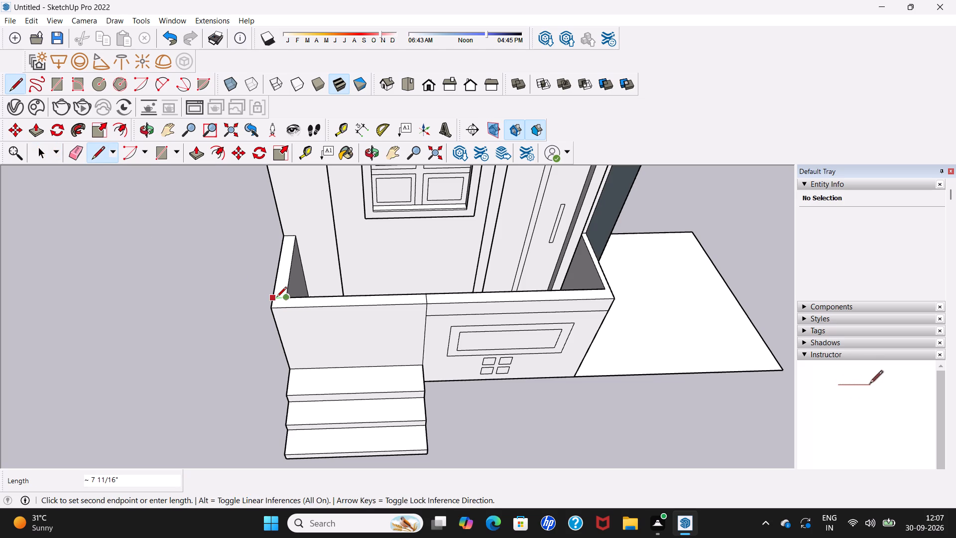
left_click(276, 298)
Draw two vertical lines about 5' 2" long down the wall's plain section to the top step, near its outer edge and dividing line.
scroll(276, 298, "down", 5)
middle_click_drag(276, 298, 284, 262)
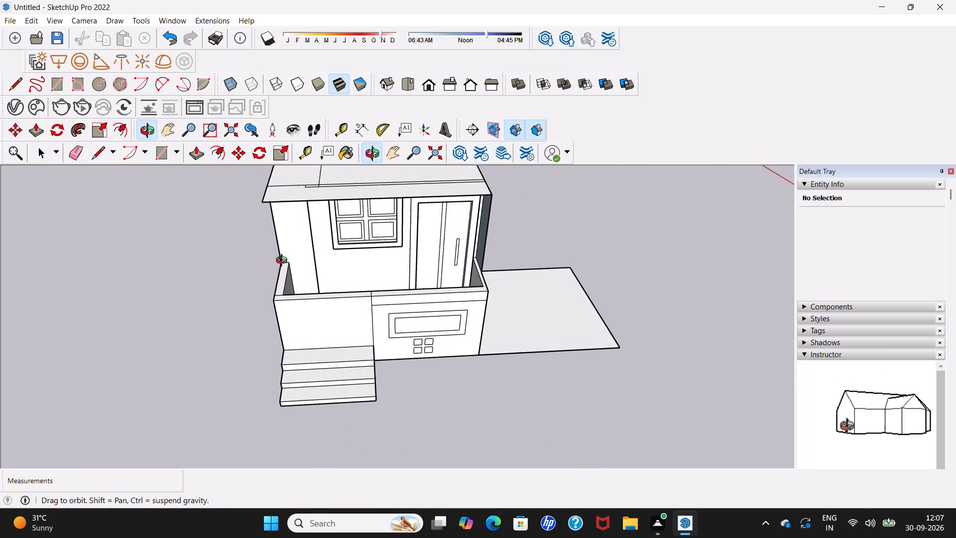
middle_click_drag(284, 262, 285, 248)
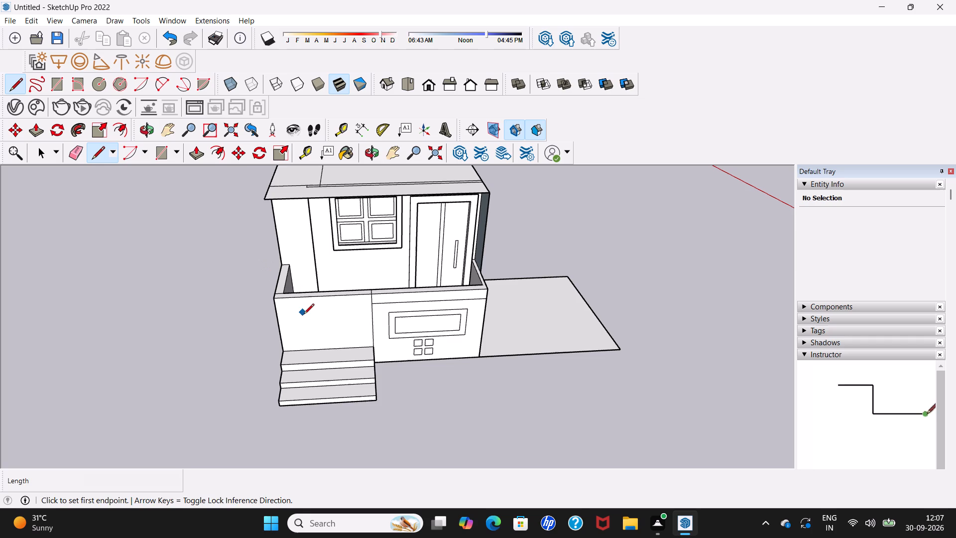
middle_click_drag(305, 318, 314, 249)
right_click_drag(305, 318, 308, 279)
left_click(178, 289)
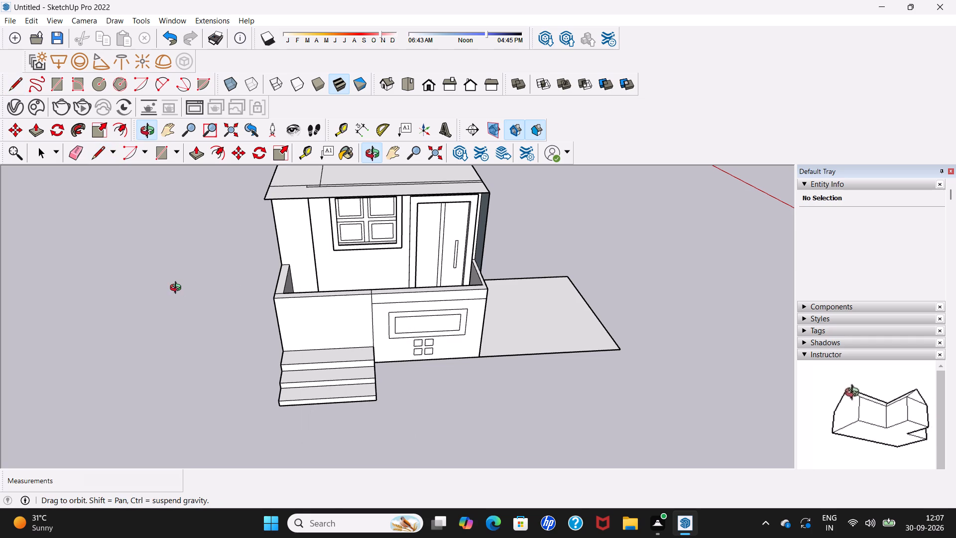
key("space")
middle_click_drag(322, 315, 334, 269)
scroll(295, 319, "up", 4)
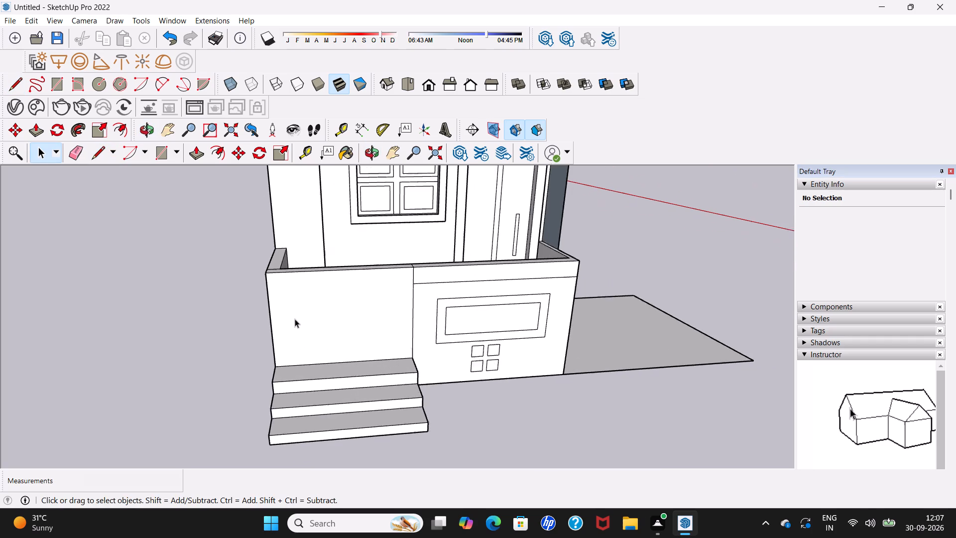
scroll(295, 319, "up", 1)
left_click_drag(95, 156, 99, 161)
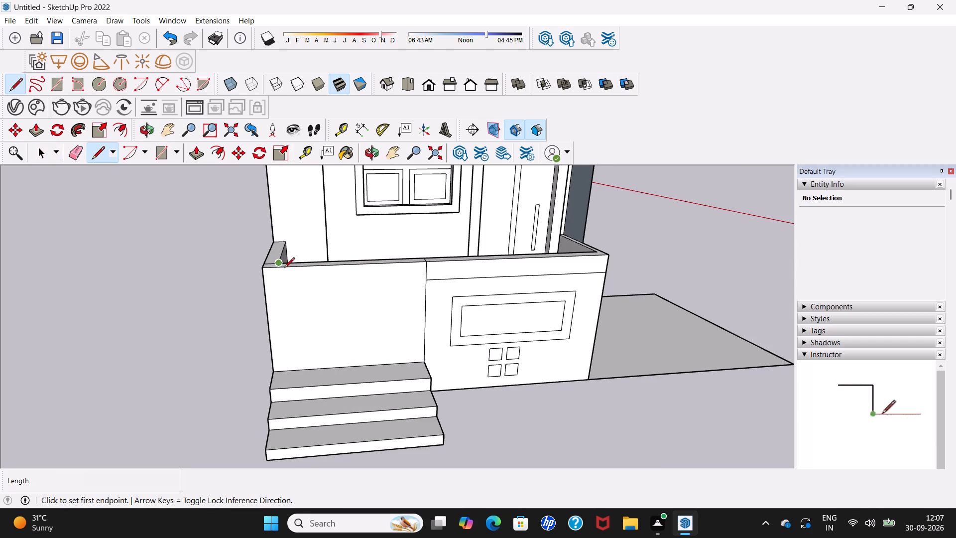
scroll(286, 271, "up", 5)
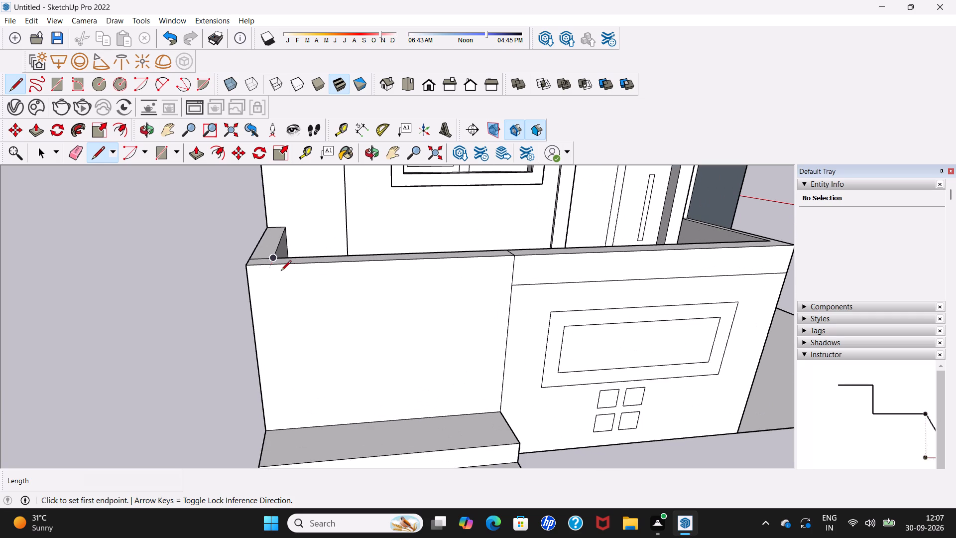
scroll(278, 276, "up", 5)
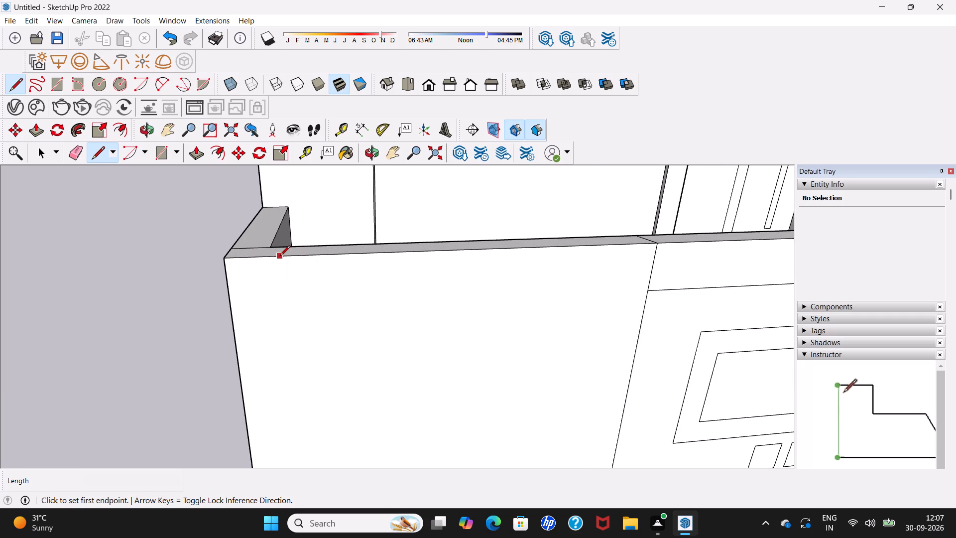
left_click(276, 258)
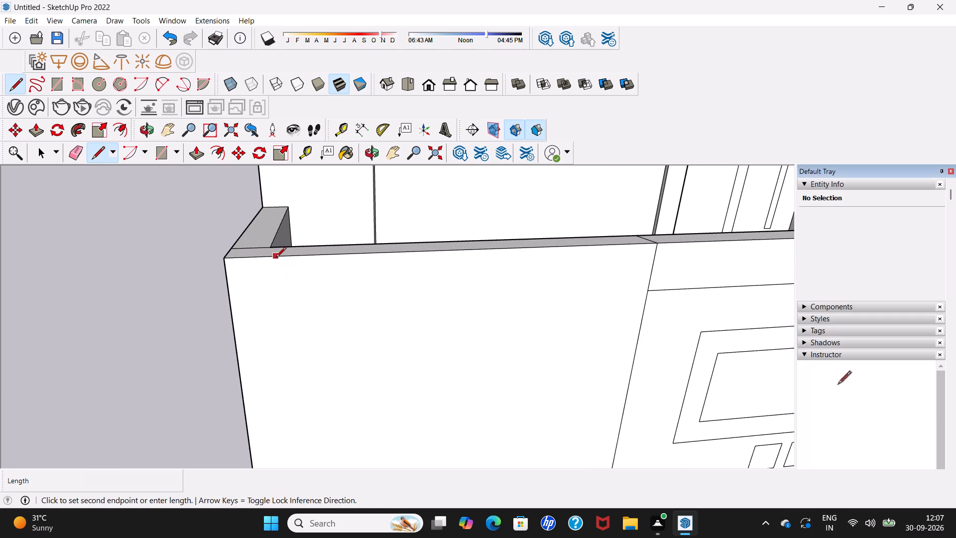
scroll(275, 314, "down", 11)
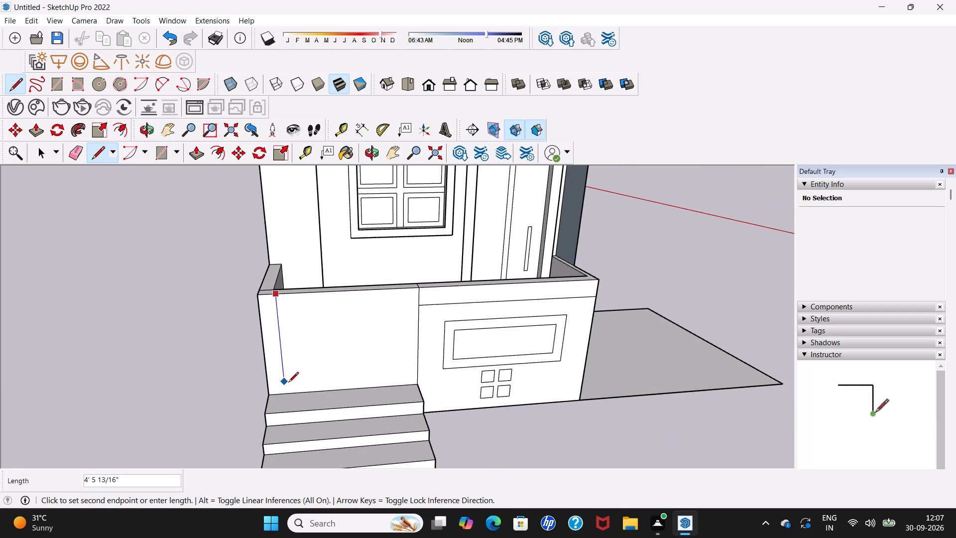
left_click(289, 392)
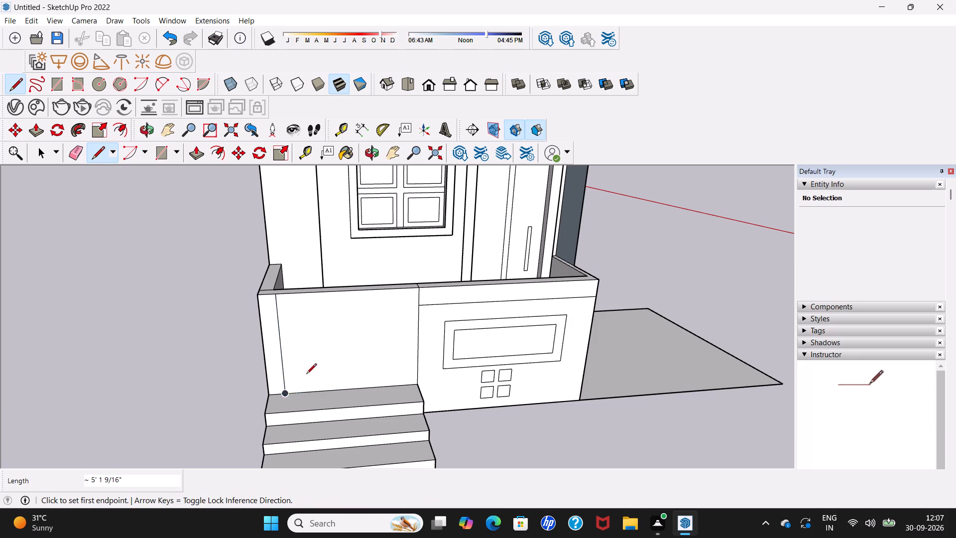
left_click(402, 291)
left_click(406, 383)
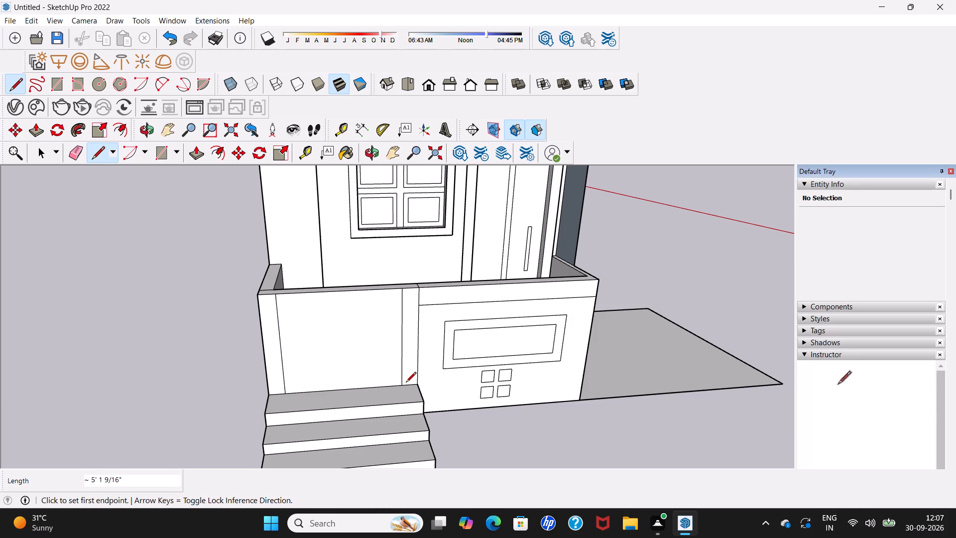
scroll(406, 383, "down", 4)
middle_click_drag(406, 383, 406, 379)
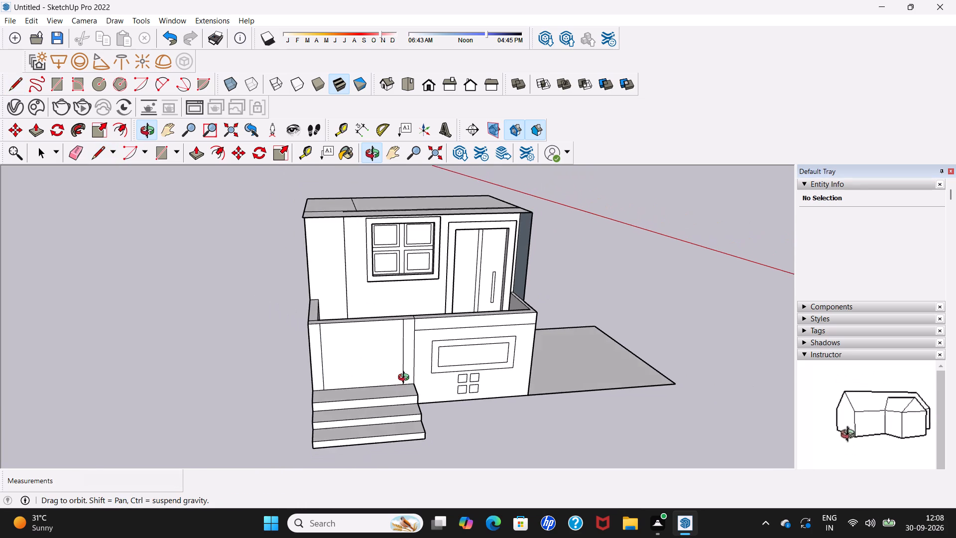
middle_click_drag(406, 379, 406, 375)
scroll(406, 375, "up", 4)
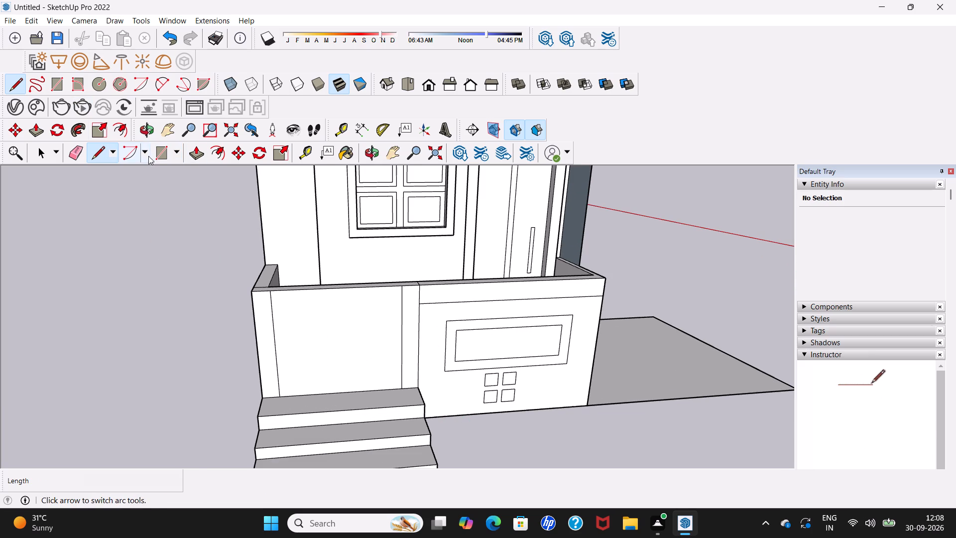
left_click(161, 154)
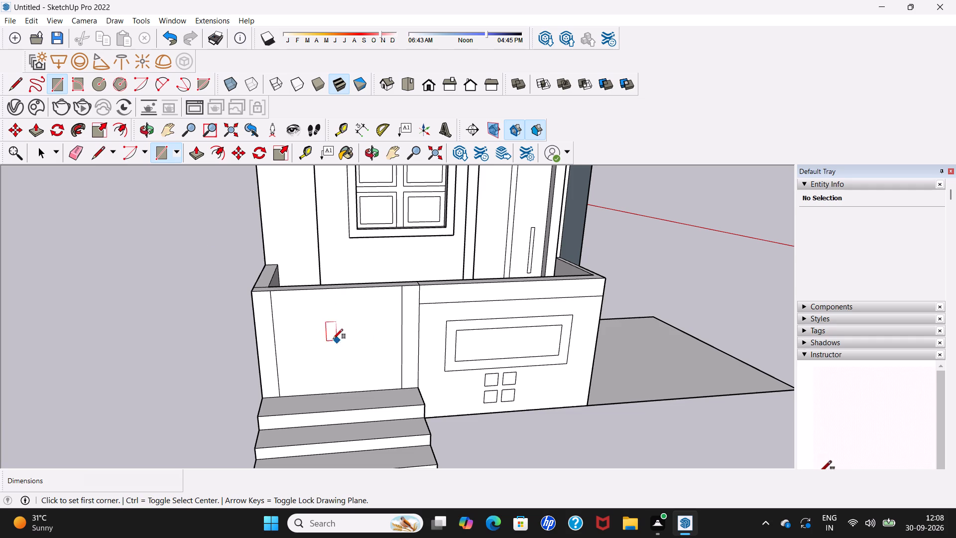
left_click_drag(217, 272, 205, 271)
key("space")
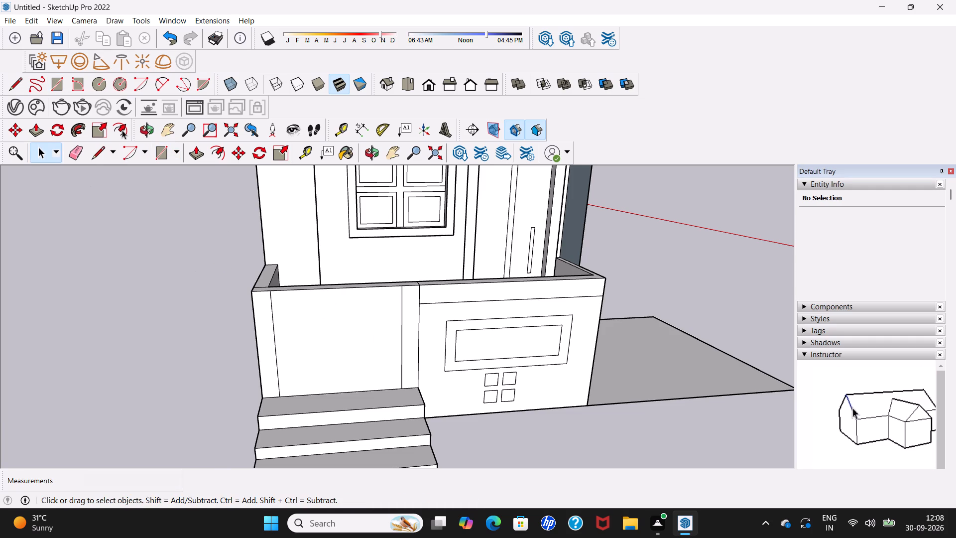
Offset the outline of the low wall's face above the steps inward by about 4 3/4".
left_click(122, 130)
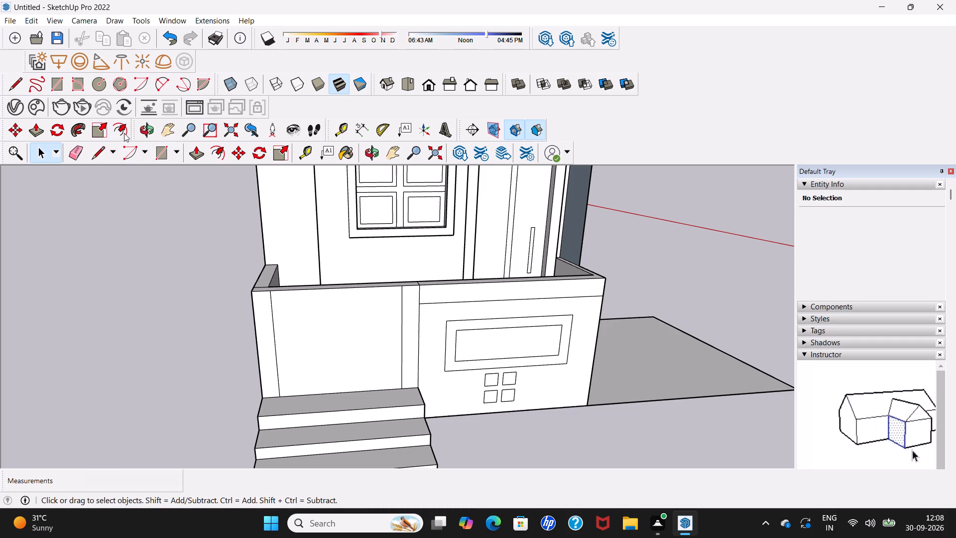
left_click(129, 128)
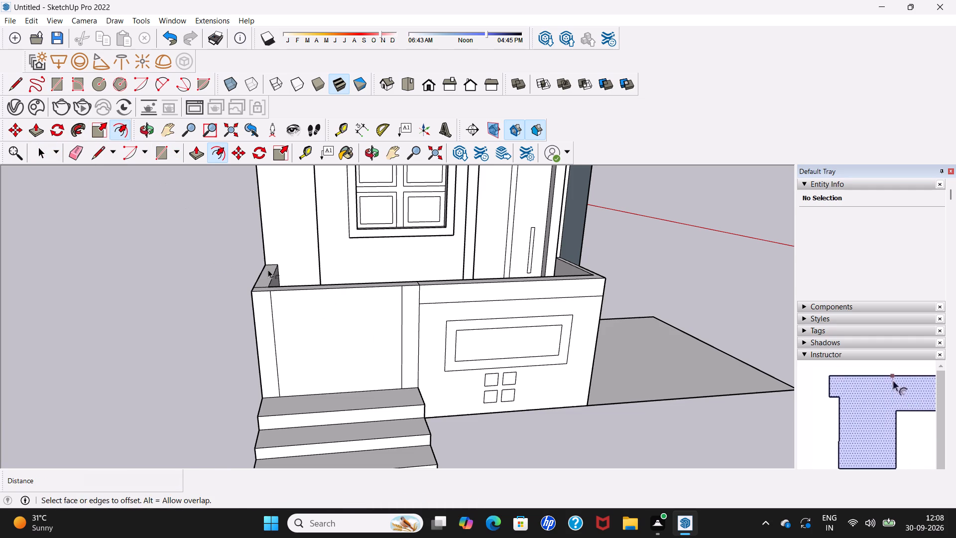
left_click(306, 318)
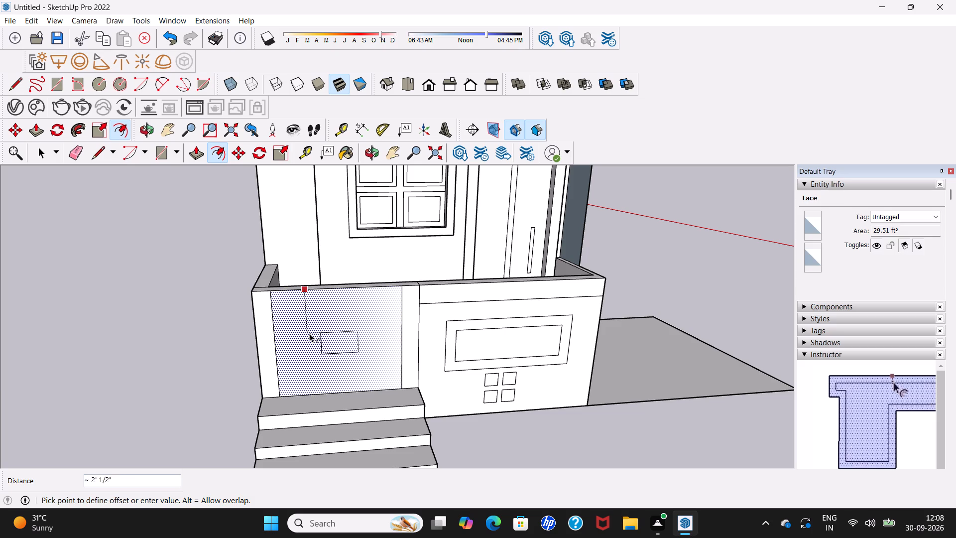
left_click(302, 298)
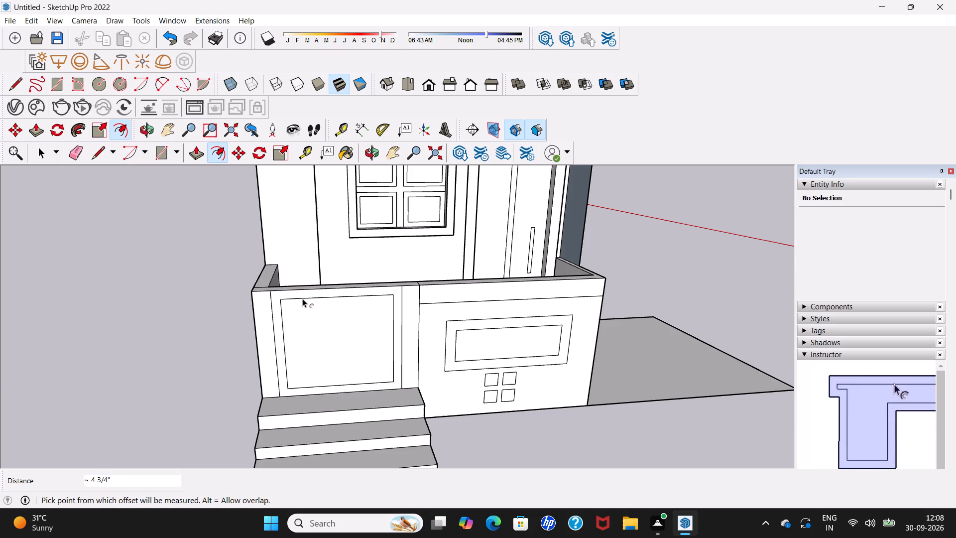
key("space")
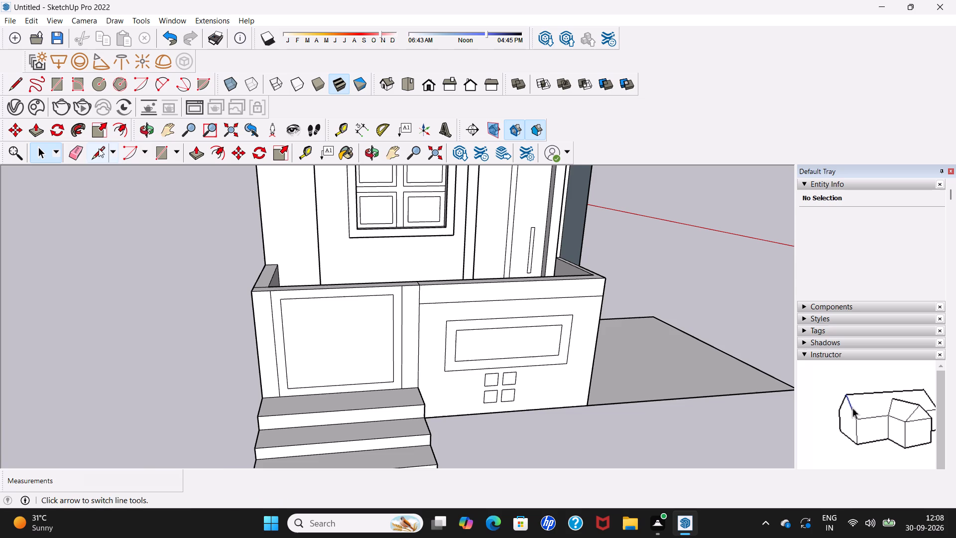
Draw two vertical lines about 4' 4" long inside the offset rectangle, one near each side edge.
left_click(98, 148)
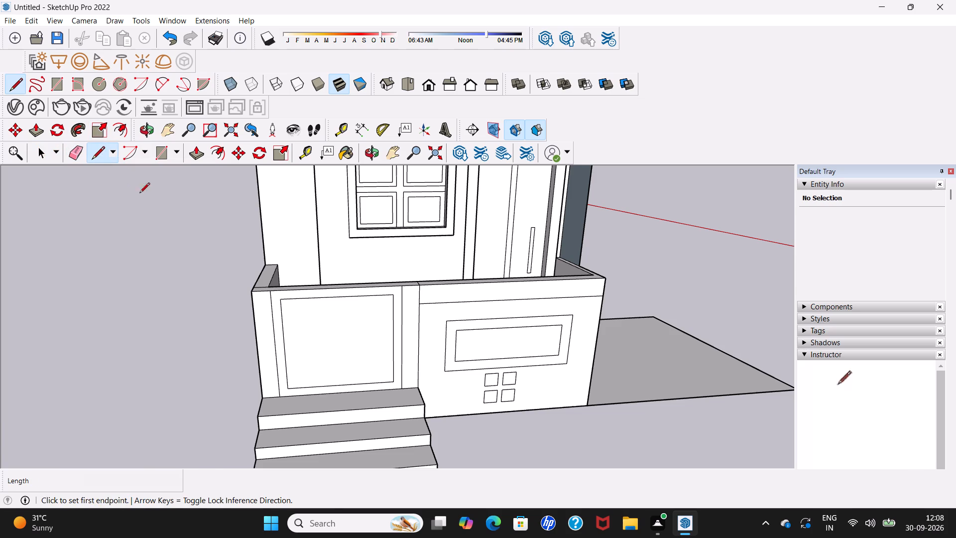
middle_click_drag(311, 339, 316, 278)
scroll(316, 278, "up", 3)
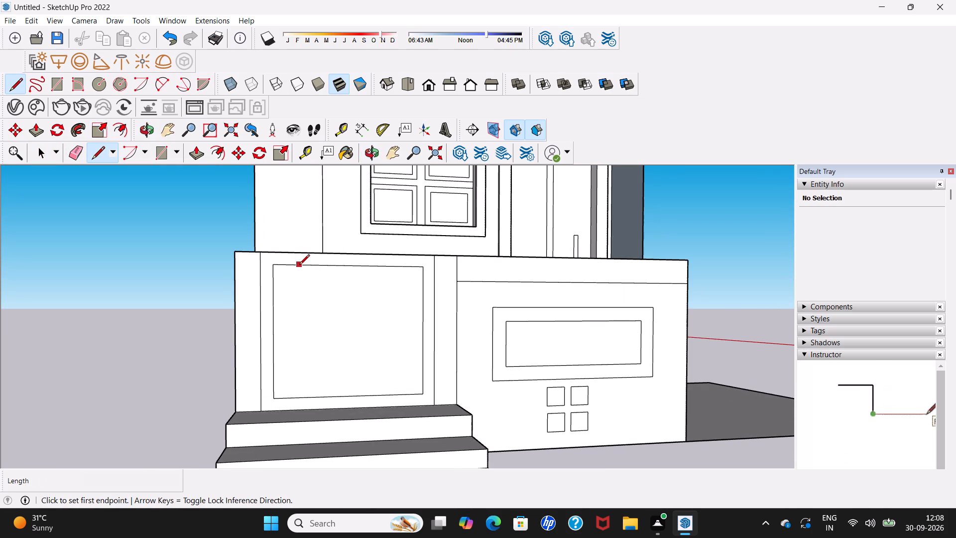
left_click(296, 266)
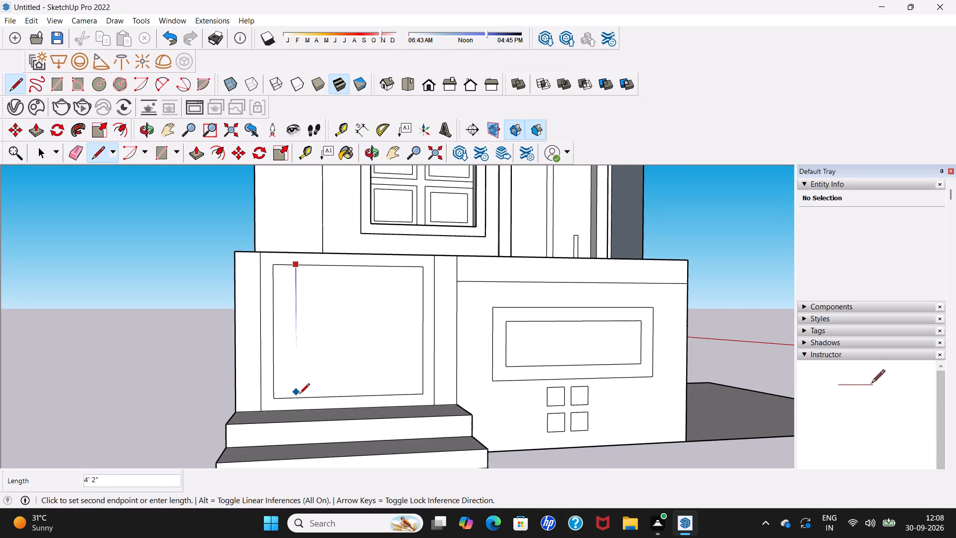
left_click(299, 399)
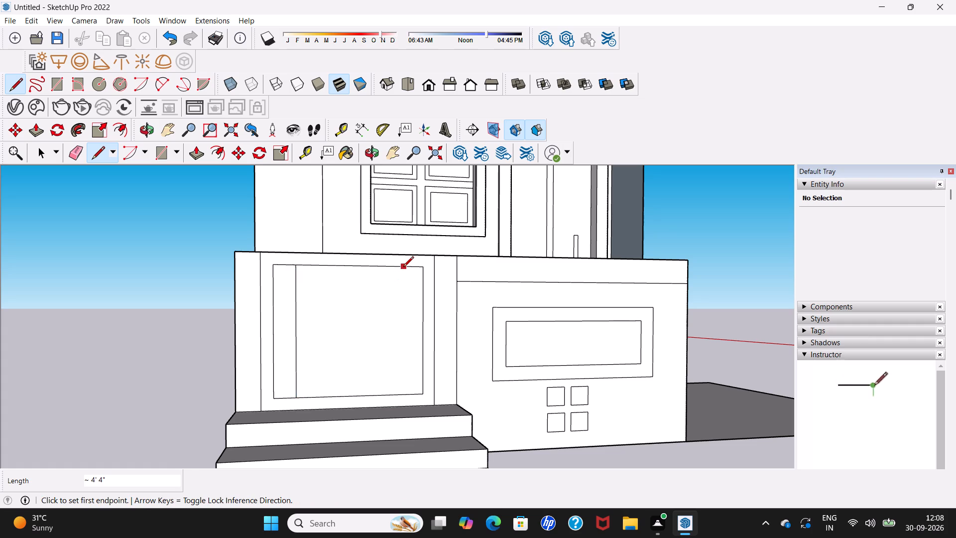
left_click(403, 268)
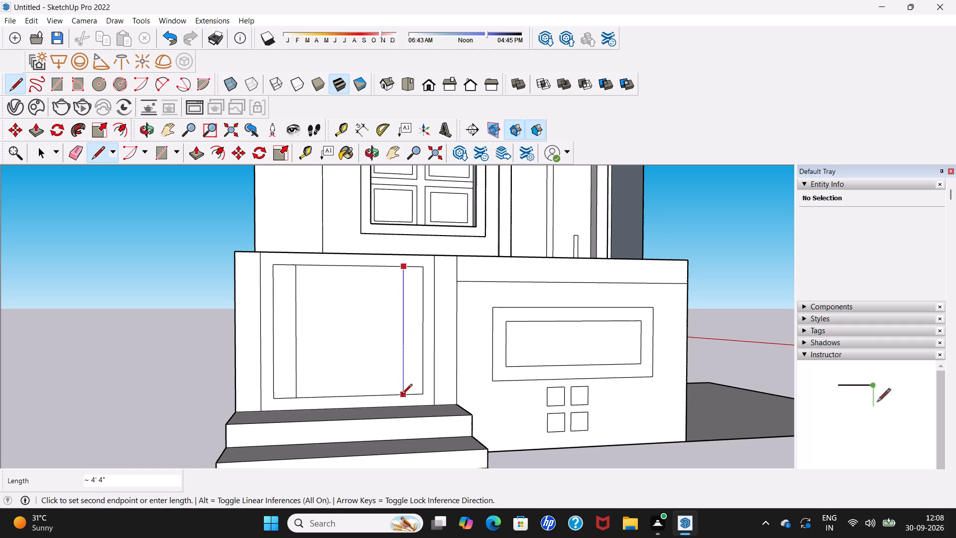
left_click(402, 395)
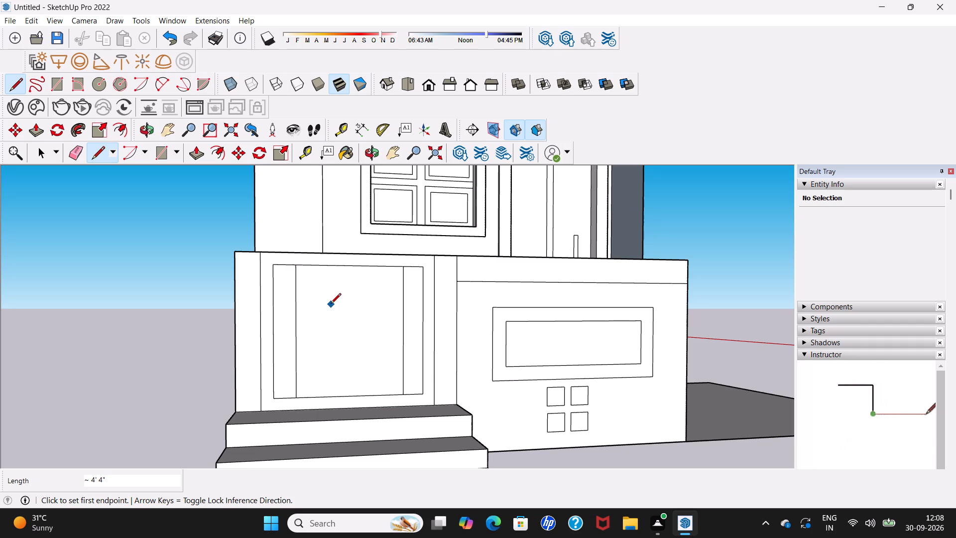
Draw a vertical centre line about 4' 4" long between the midpoints of the offset rectangle's top and bottom edges.
scroll(331, 309, "down", 2)
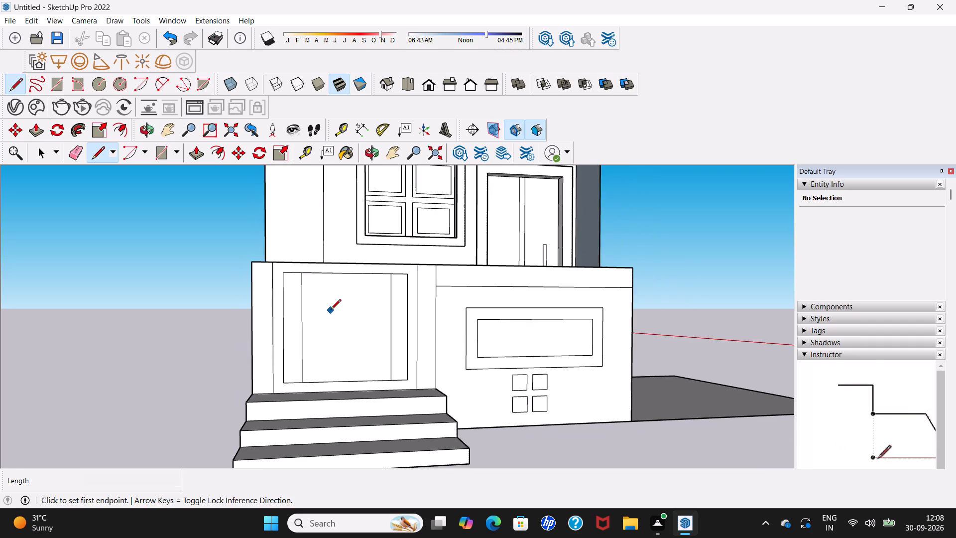
scroll(331, 310, "down", 3)
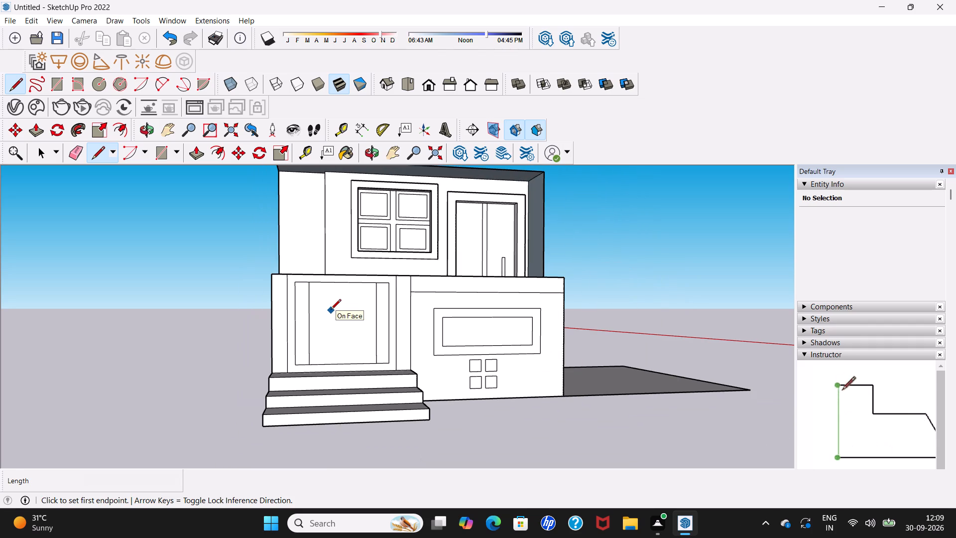
middle_click_drag(331, 310, 290, 319)
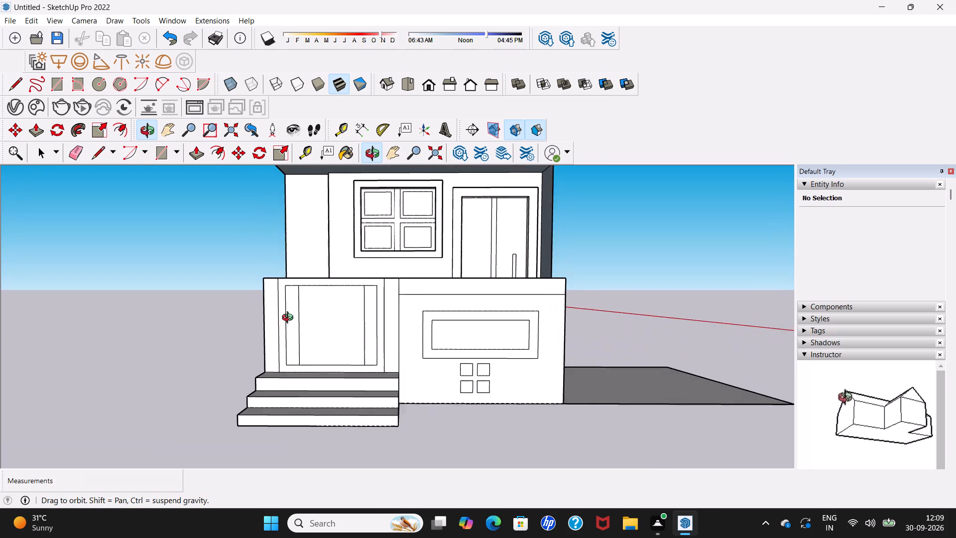
middle_click_drag(290, 319, 285, 320)
scroll(370, 309, "up", 4)
scroll(356, 316, "down", 5)
middle_click_drag(355, 323, 358, 326)
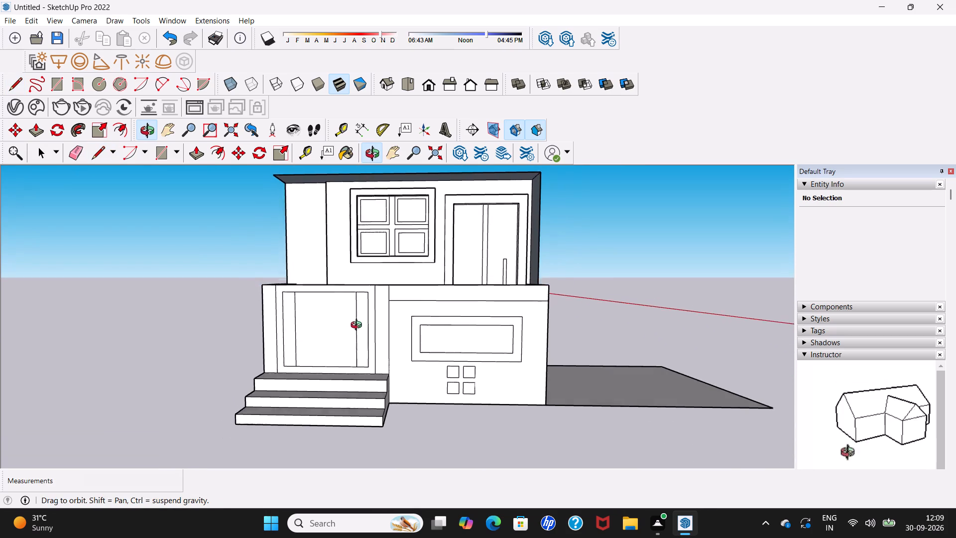
middle_click_drag(358, 326, 430, 327)
scroll(400, 335, "up", 3)
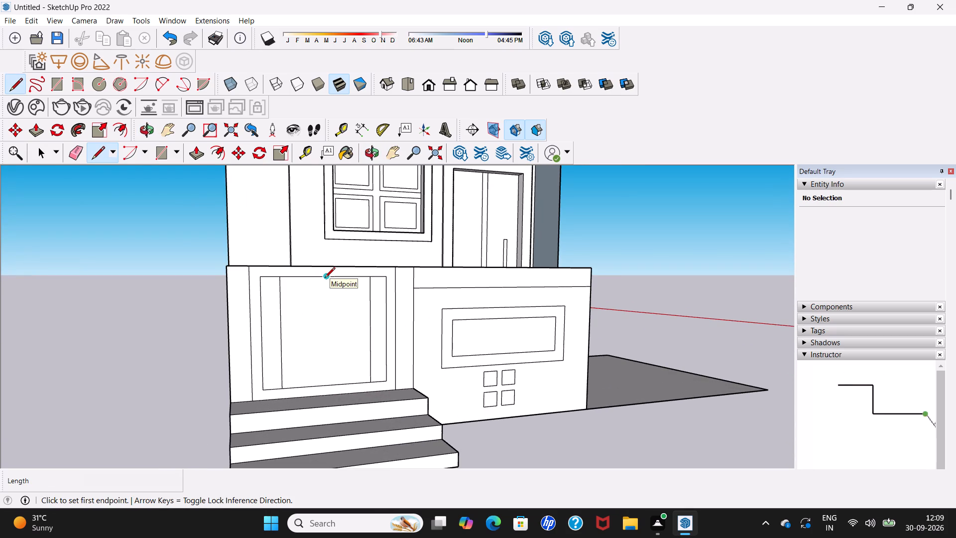
left_click(325, 278)
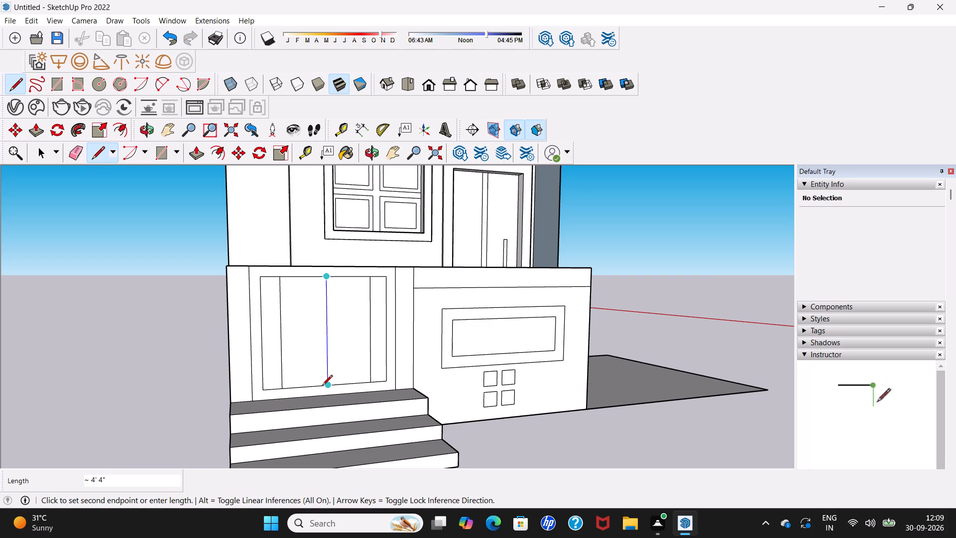
left_click(322, 386)
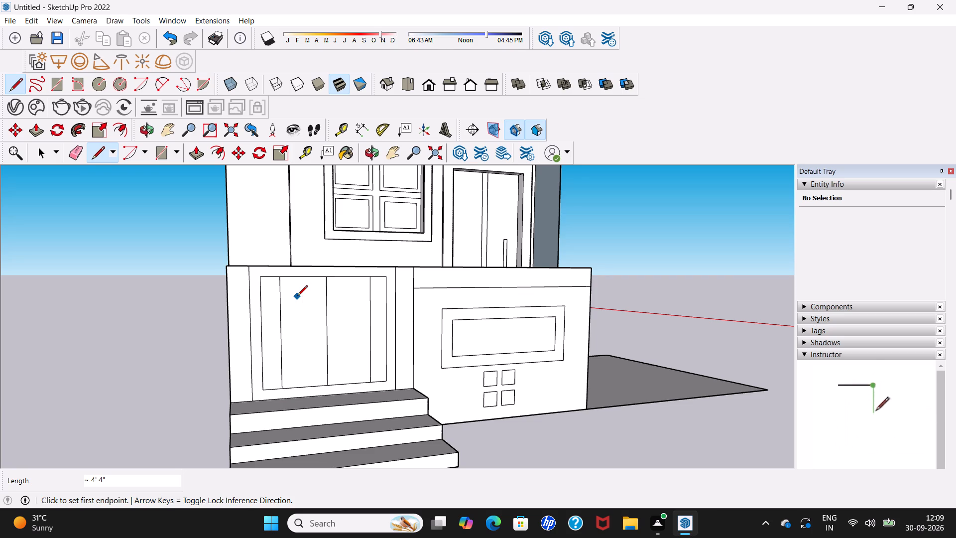
Offset the two middle panels beside the centre line inward by about 3 11/16" each.
scroll(297, 308, "down", 5)
middle_click_drag(298, 312, 234, 356)
scroll(257, 337, "up", 4)
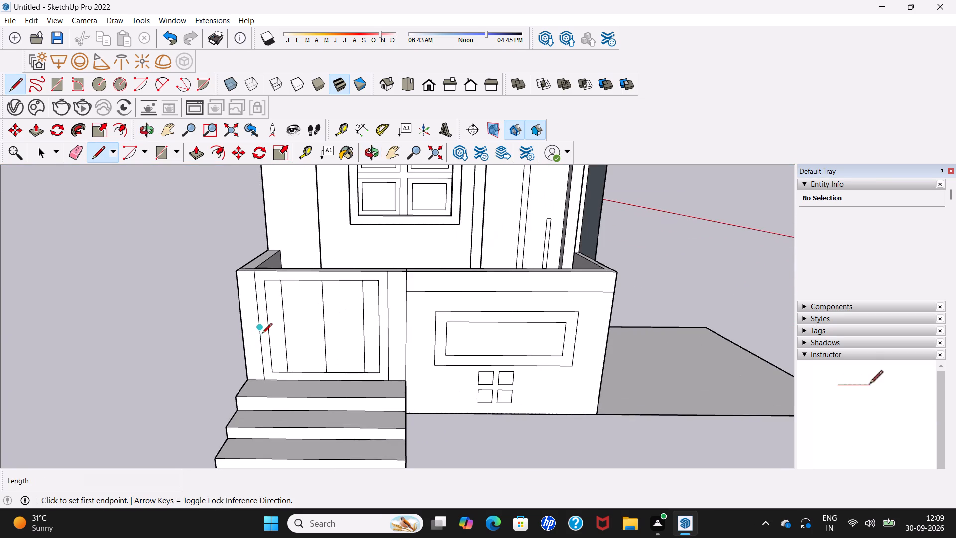
middle_click_drag(262, 334, 353, 325)
scroll(351, 323, "up", 4)
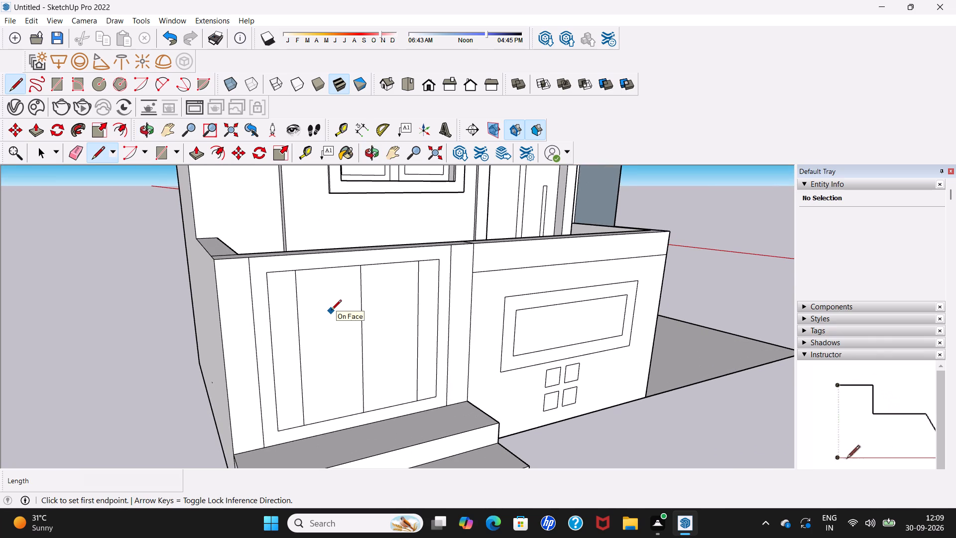
scroll(327, 317, "down", 4)
middle_click_drag(327, 317, 311, 317)
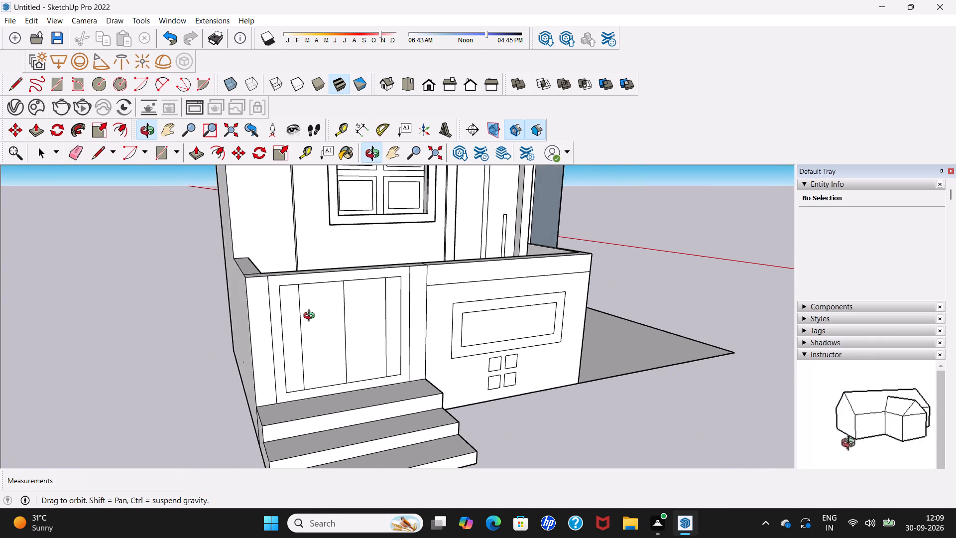
middle_click_drag(311, 317, 299, 274)
key("space")
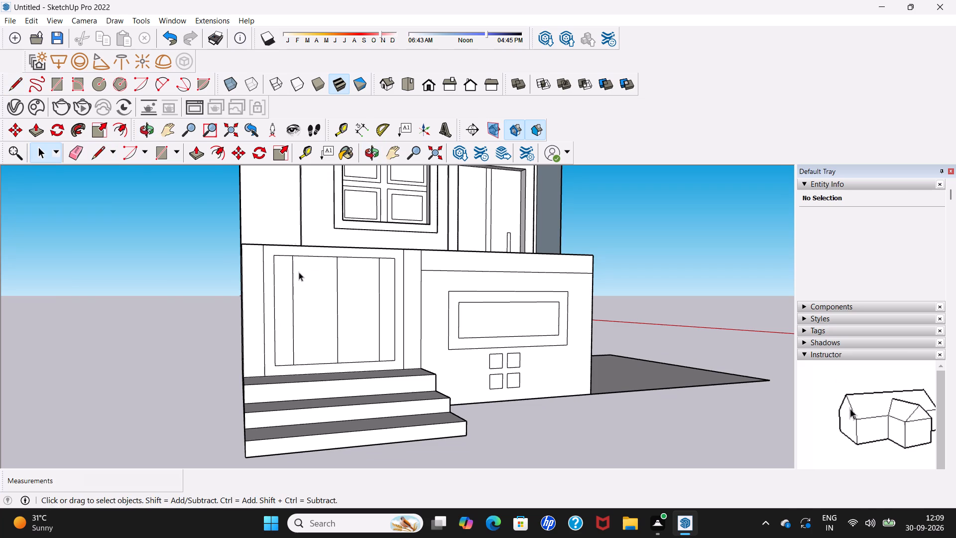
left_click(118, 130)
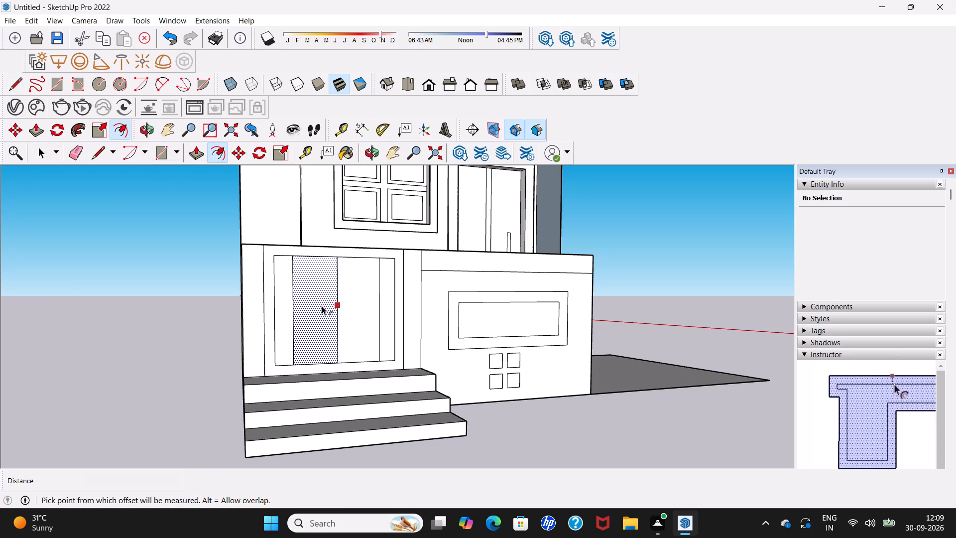
left_click(322, 306)
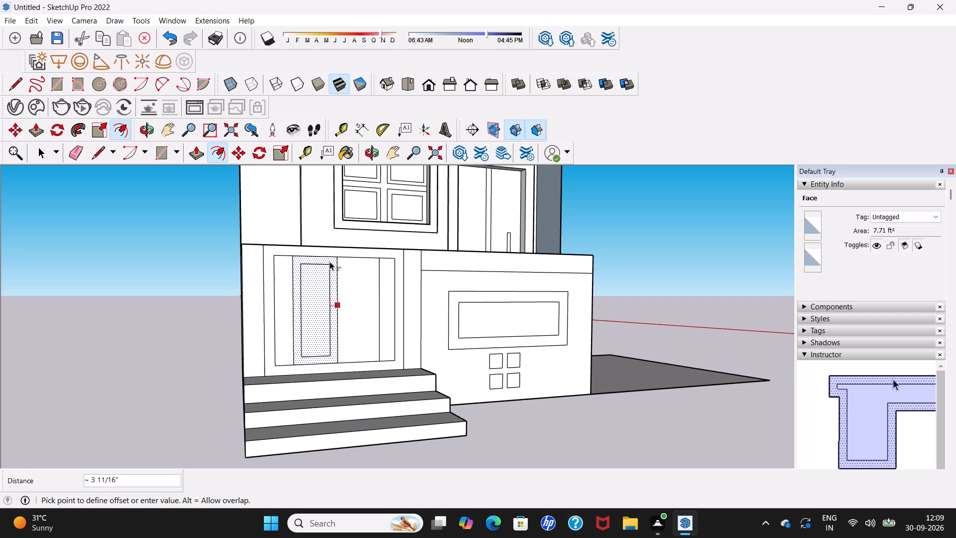
left_click(330, 262)
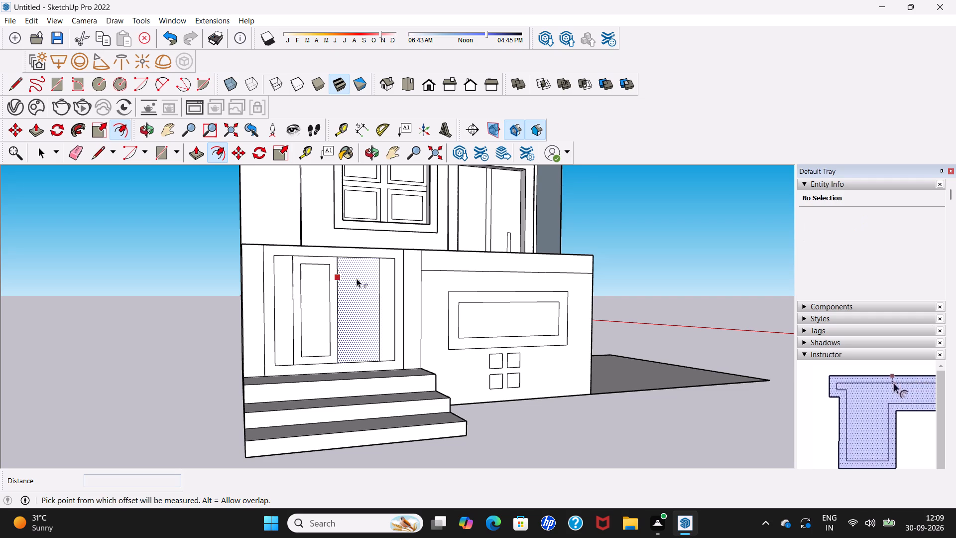
left_click(357, 278)
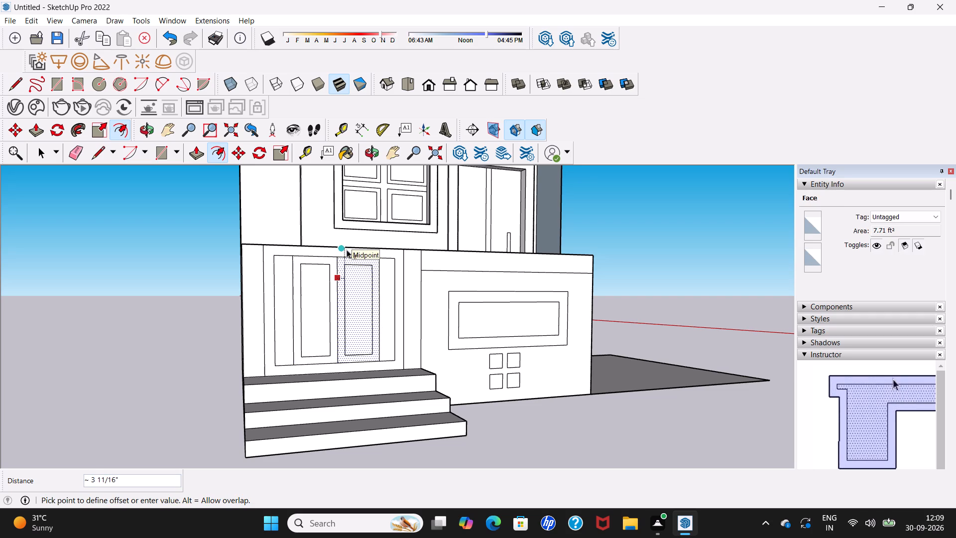
left_click(347, 250)
scroll(347, 250, "down", 6)
key("space")
Draw horizontal lines about 1' 2" long across both inset door panels, one near the top and one near the bottom of each.
middle_click_drag(347, 250, 311, 250)
scroll(311, 250, "up", 6)
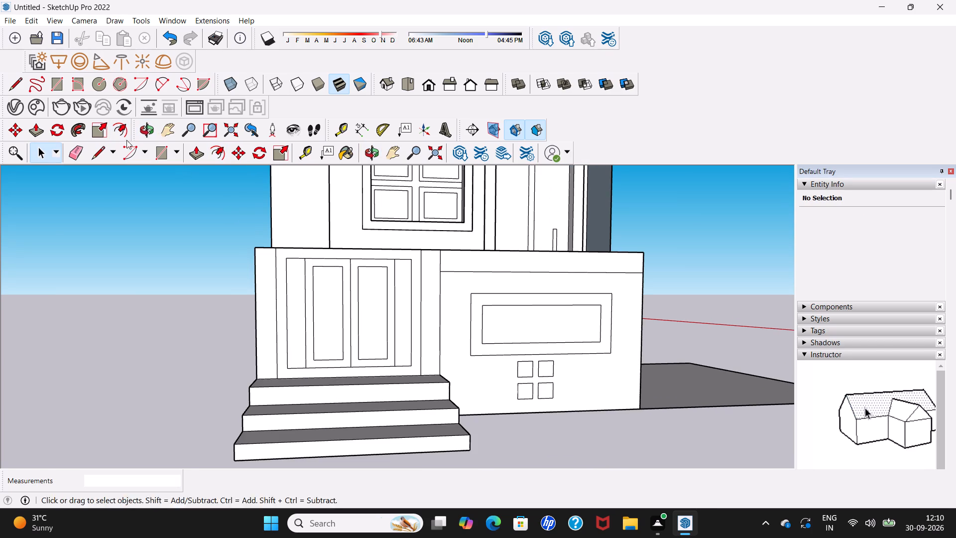
left_click(97, 152)
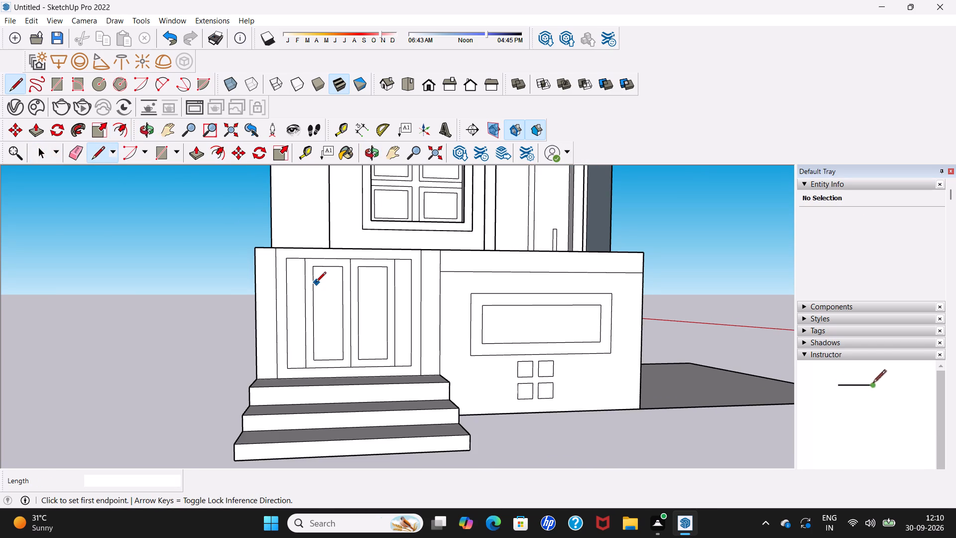
left_click(316, 283)
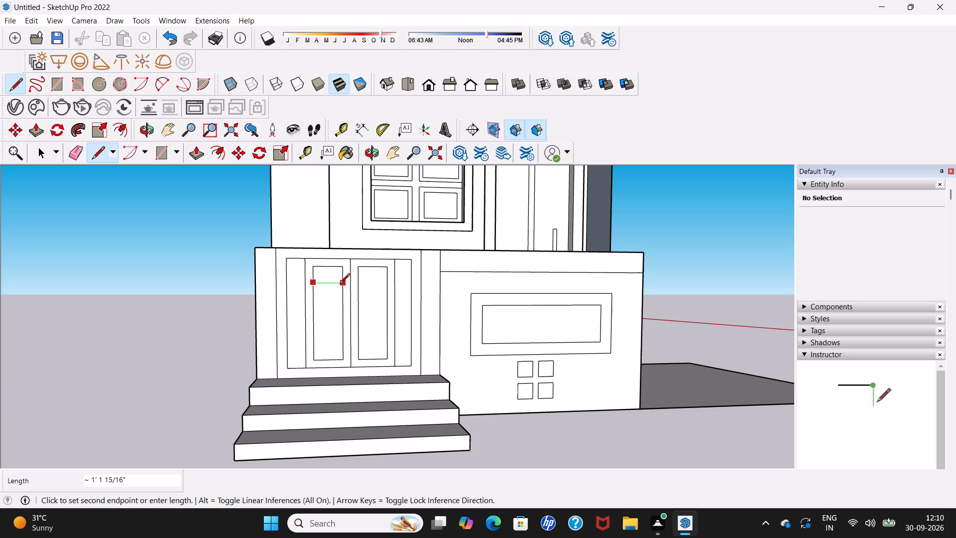
left_click(340, 284)
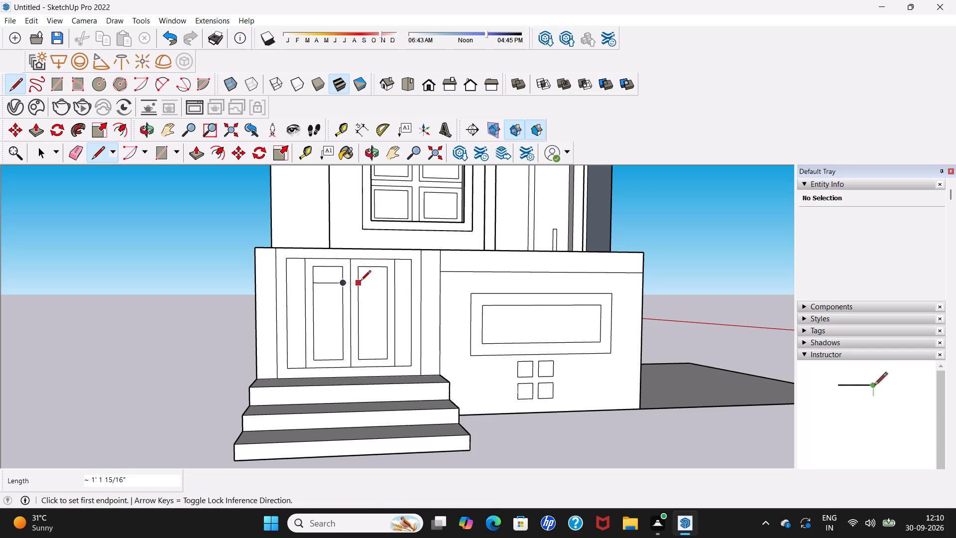
left_click(360, 281)
left_click(390, 283)
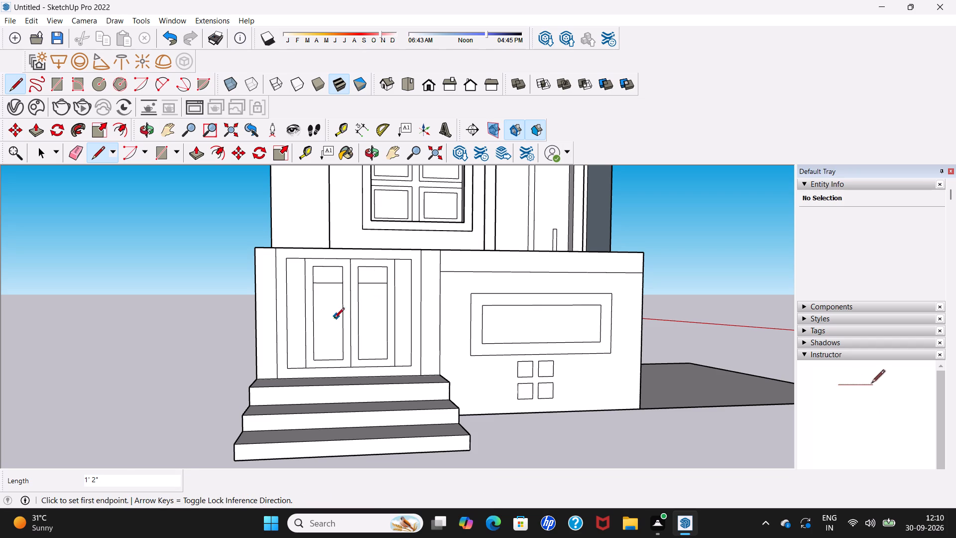
left_click(316, 350)
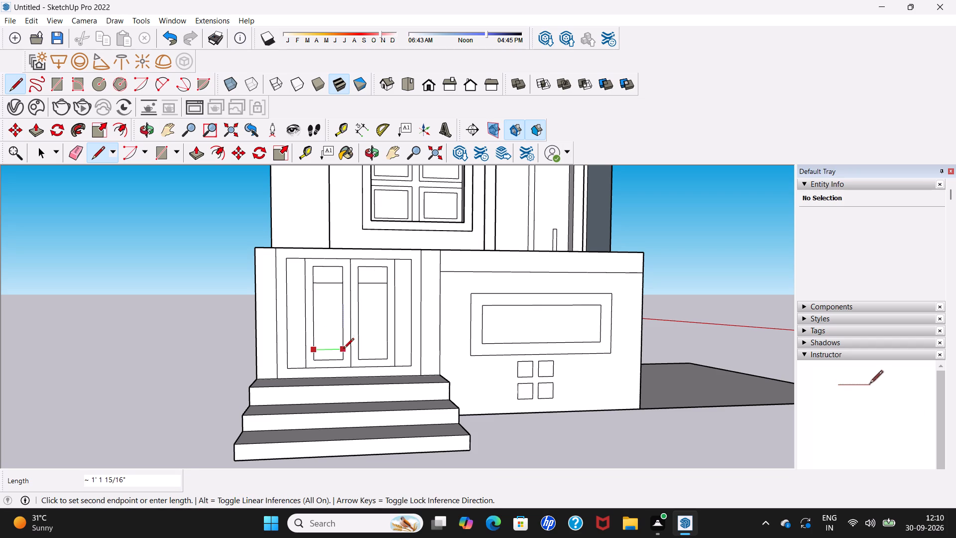
left_click(346, 349)
left_click(358, 350)
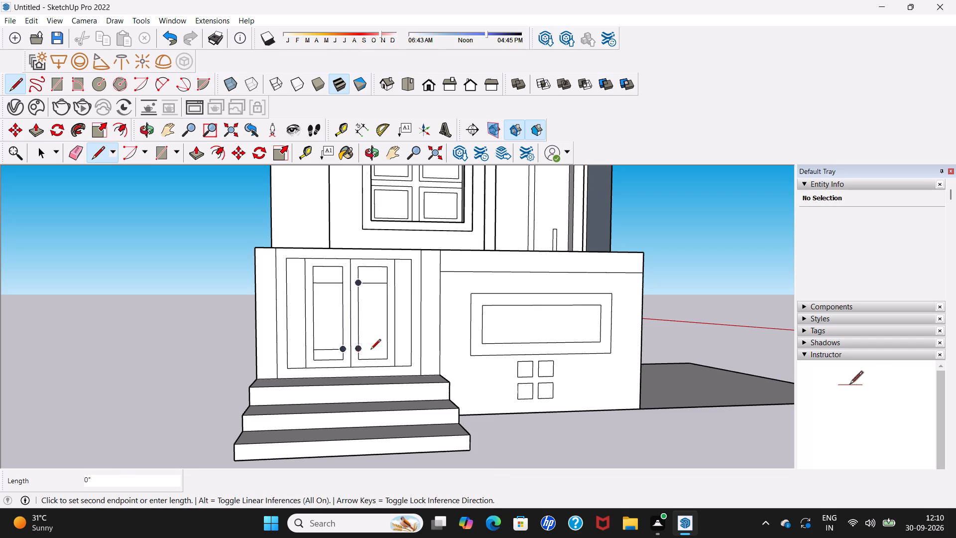
left_click(389, 351)
key("space")
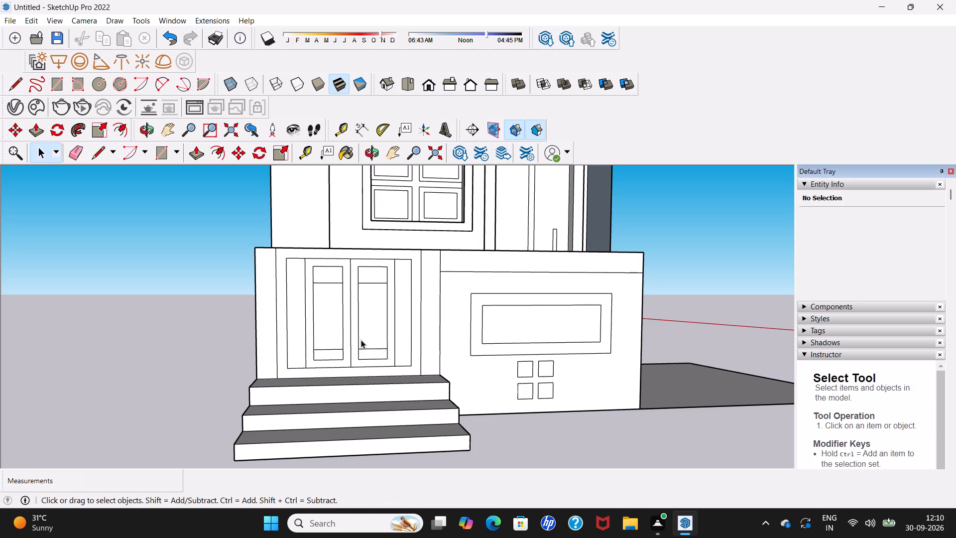
Erase the outline edges above the upper horizontal line in both inset door panels, leaving that line as each panel's top edge.
left_click(78, 153)
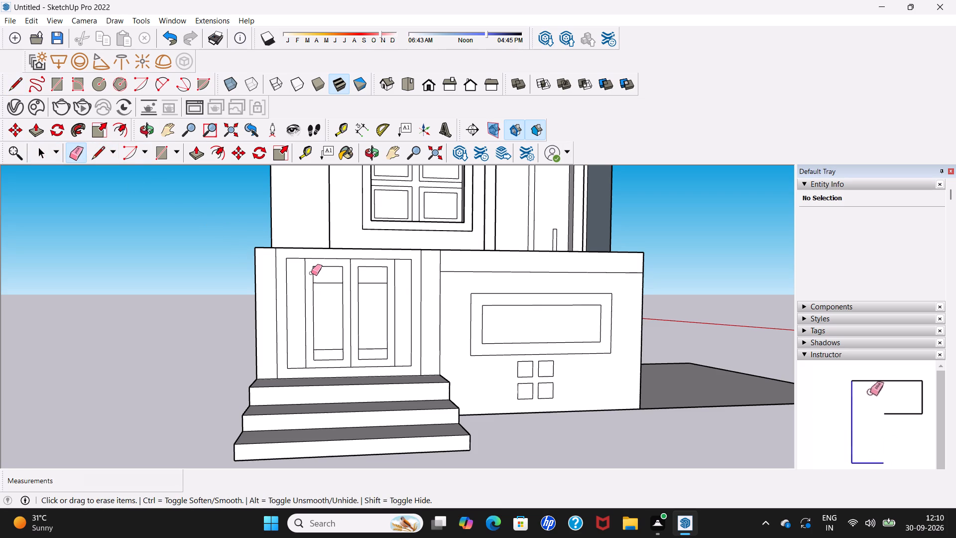
left_click(312, 272)
left_click(326, 266)
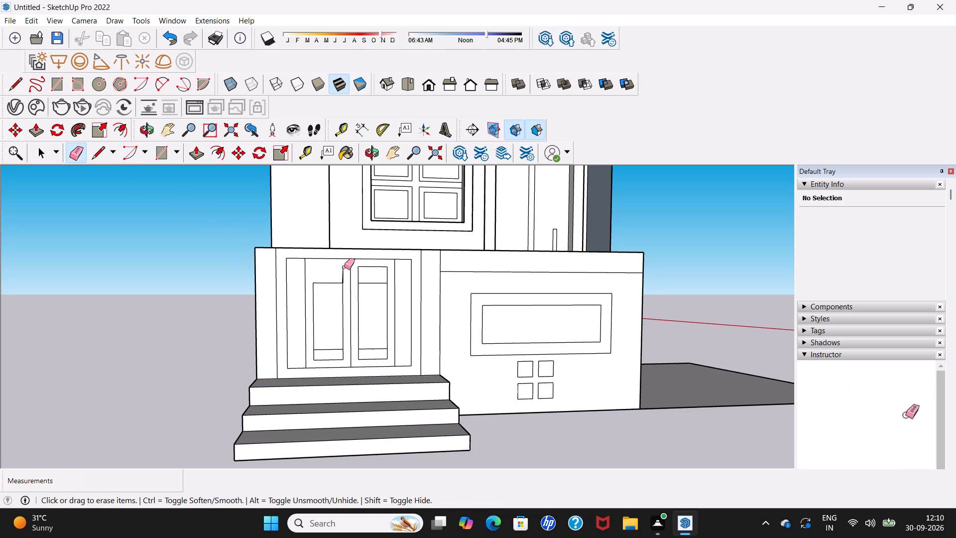
left_click(344, 270)
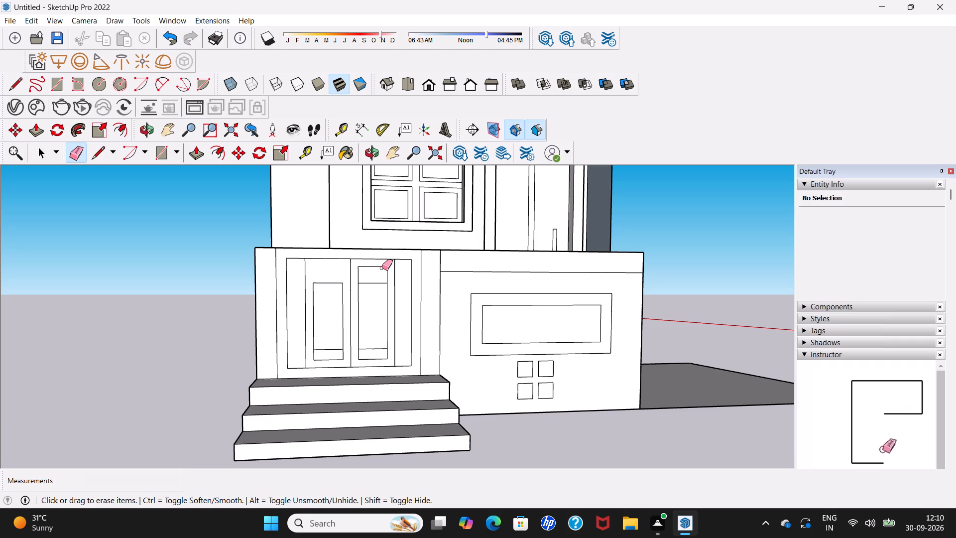
left_click(382, 267)
left_click(387, 272)
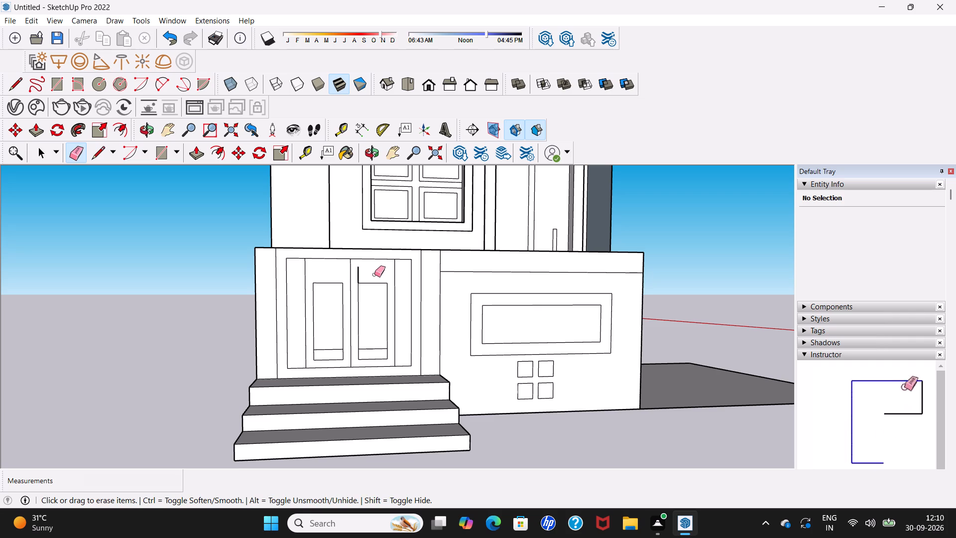
left_click(357, 272)
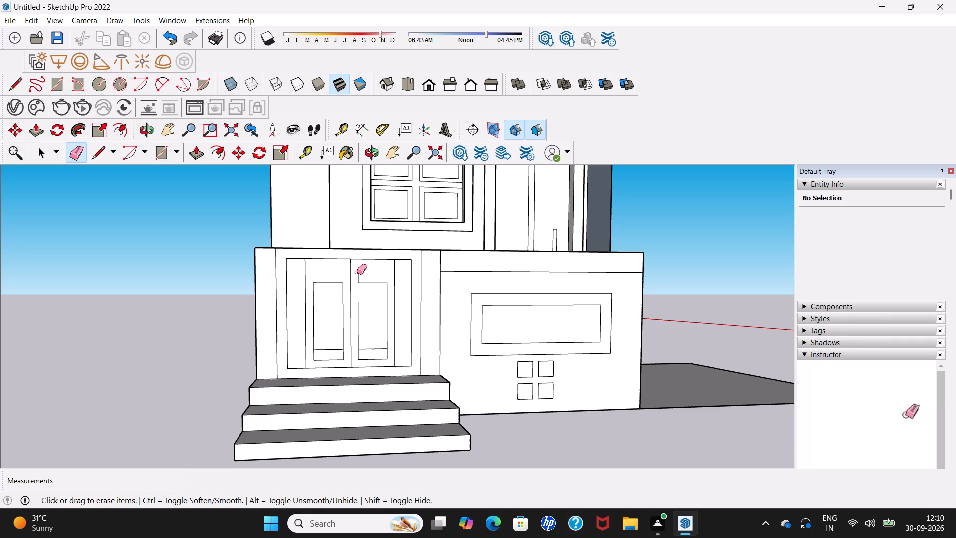
left_click(359, 271)
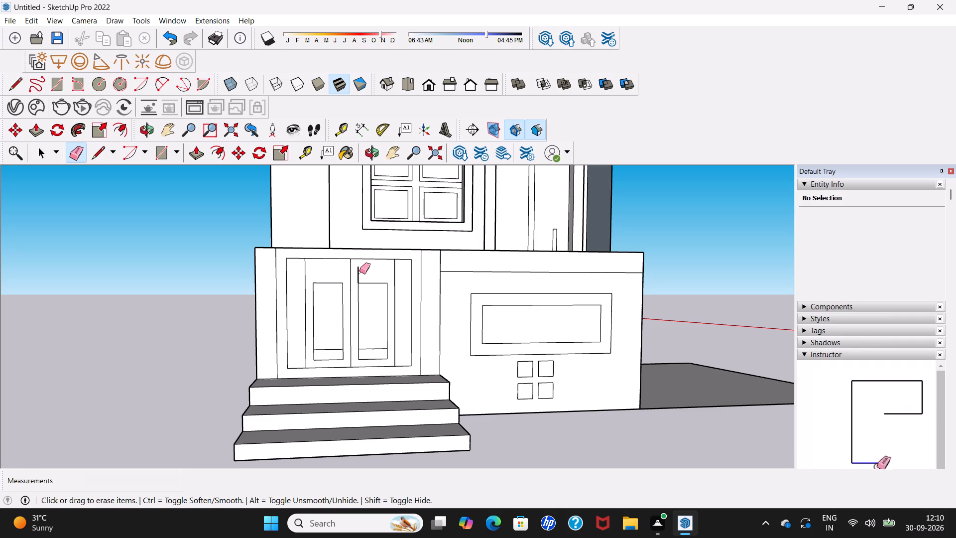
left_click(358, 272)
Erase the outline edges below the lower horizontal line in both inset door panels, leaving that line as each panel's bottom edge.
scroll(358, 272, "down", 4)
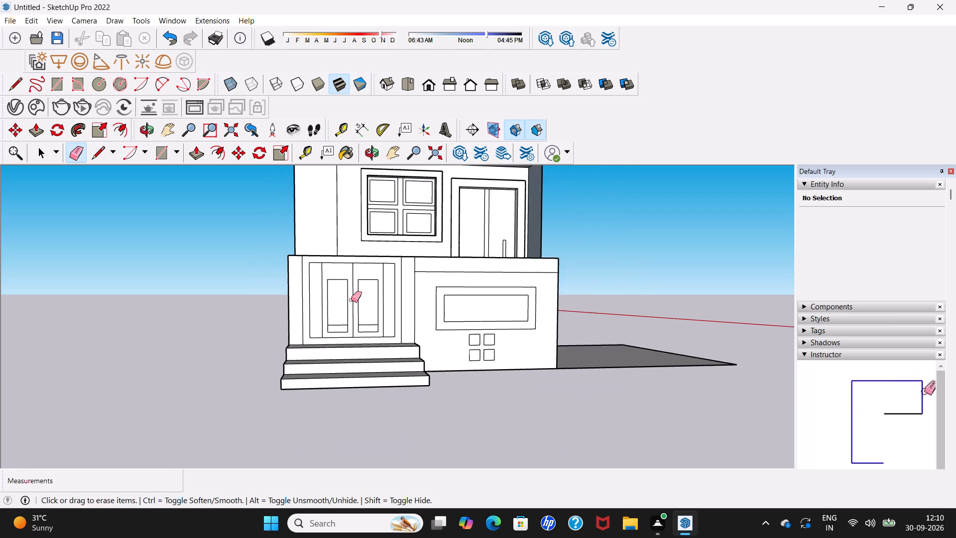
scroll(331, 338, "up", 10)
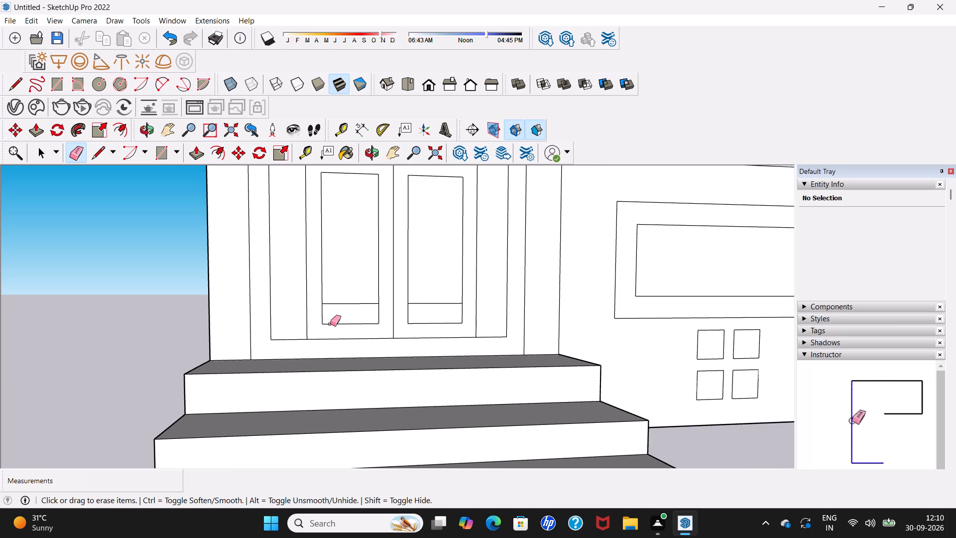
left_click(330, 324)
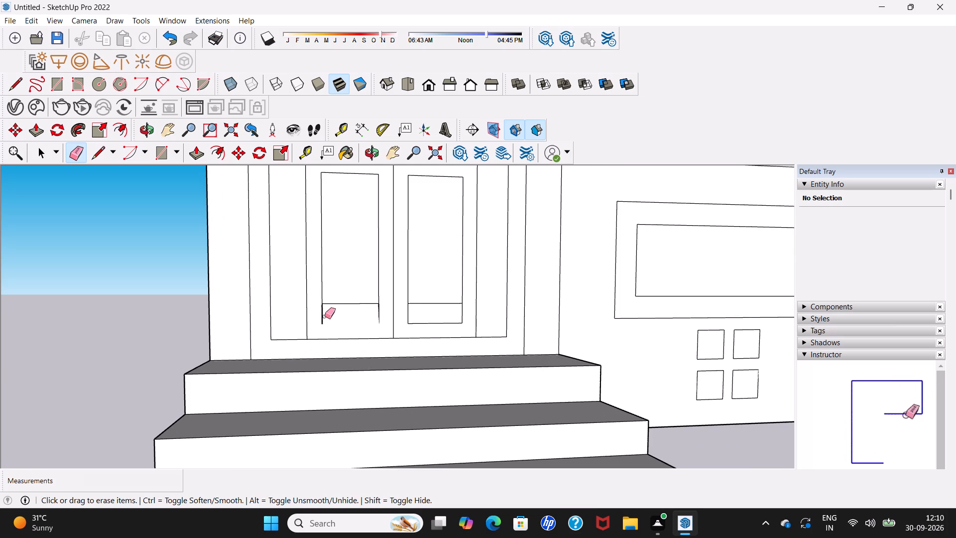
left_click(323, 317)
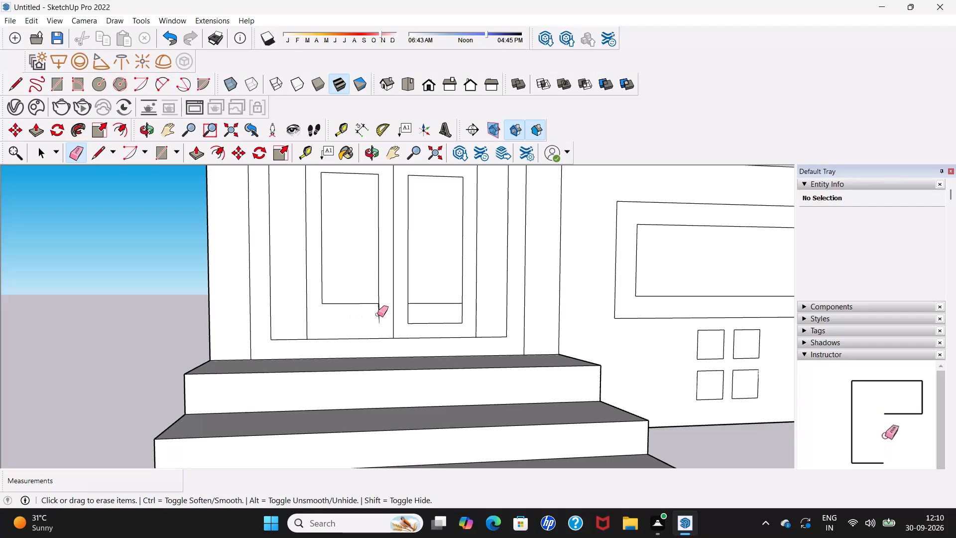
left_click(378, 313)
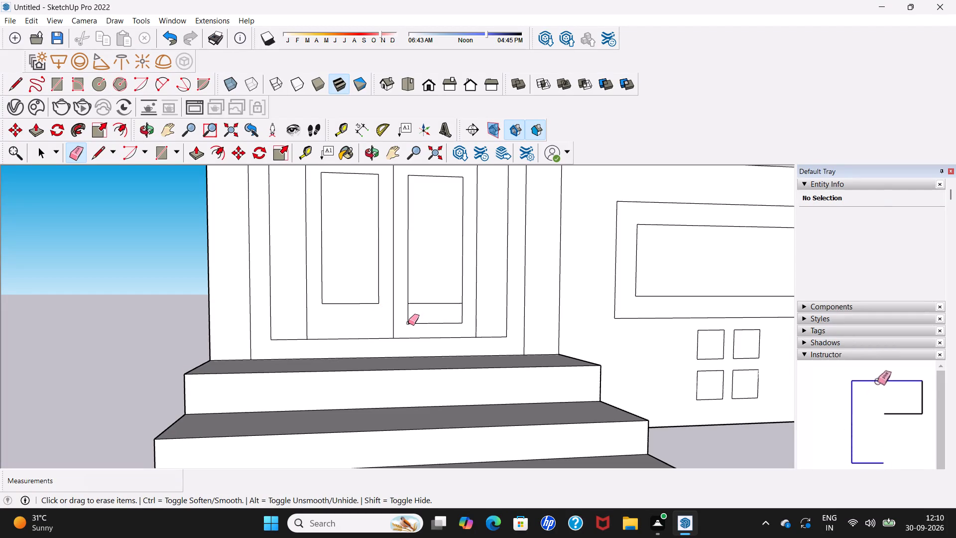
left_click(408, 323)
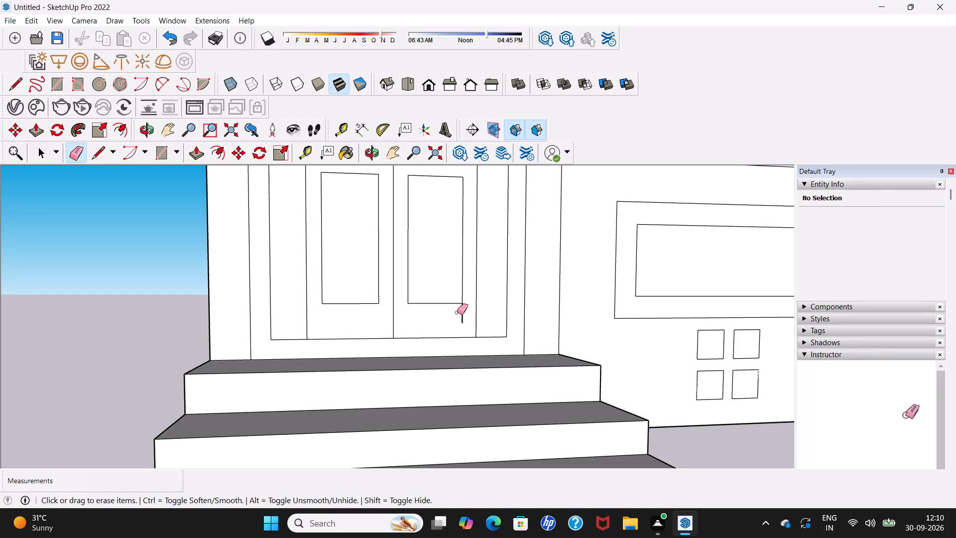
left_click(463, 312)
scroll(463, 312, "down", 6)
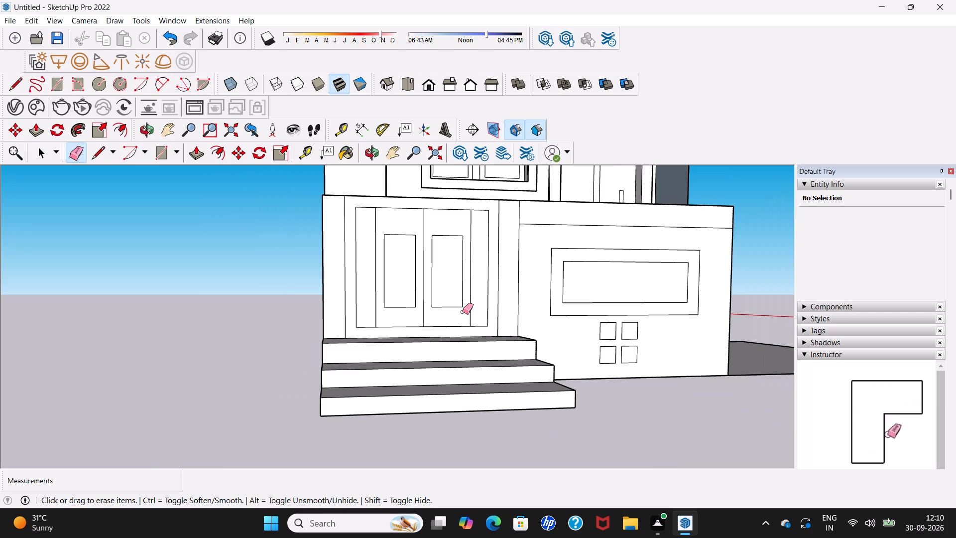
key("space")
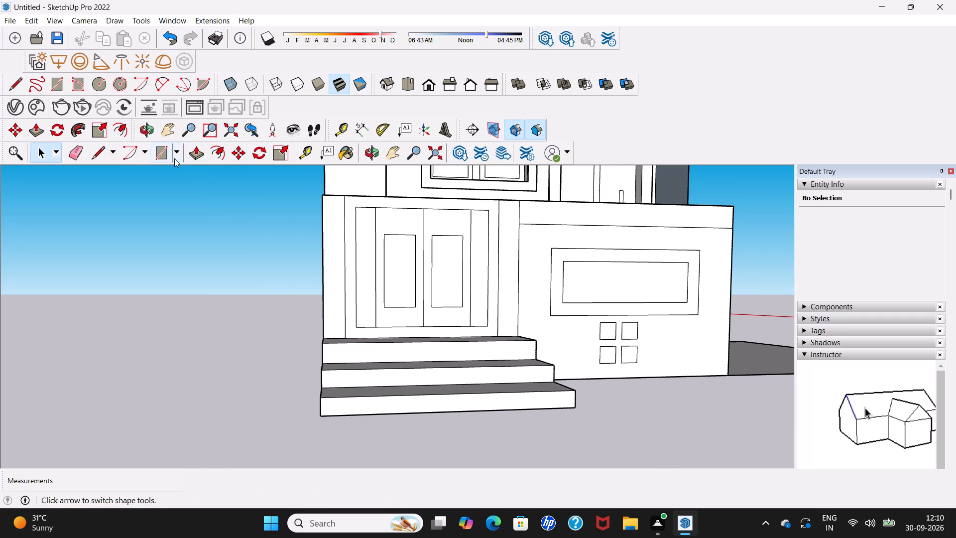
Draw a horizontal line about 1' 2" long across each inset door panel, slightly below its top edge, to form a narrow slat.
left_click(94, 155)
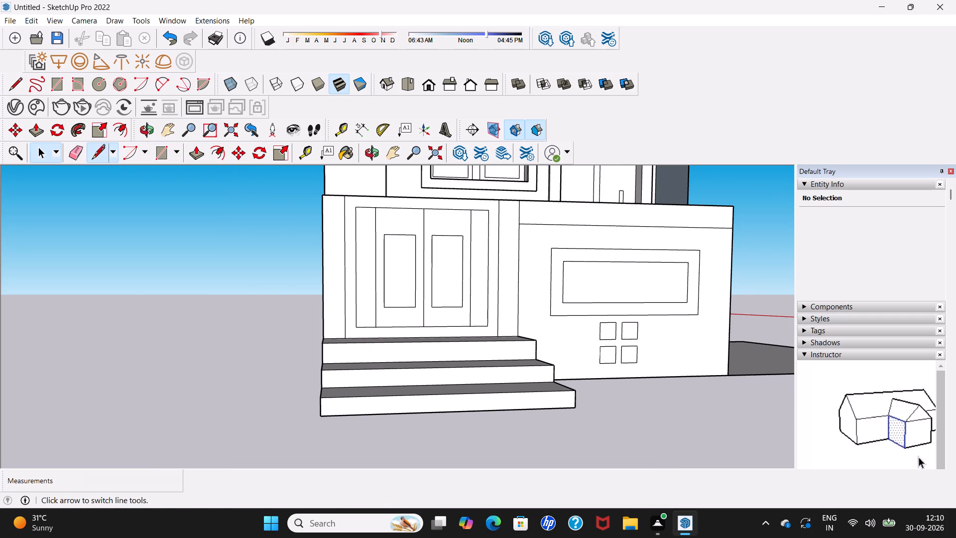
scroll(444, 258, "up", 5)
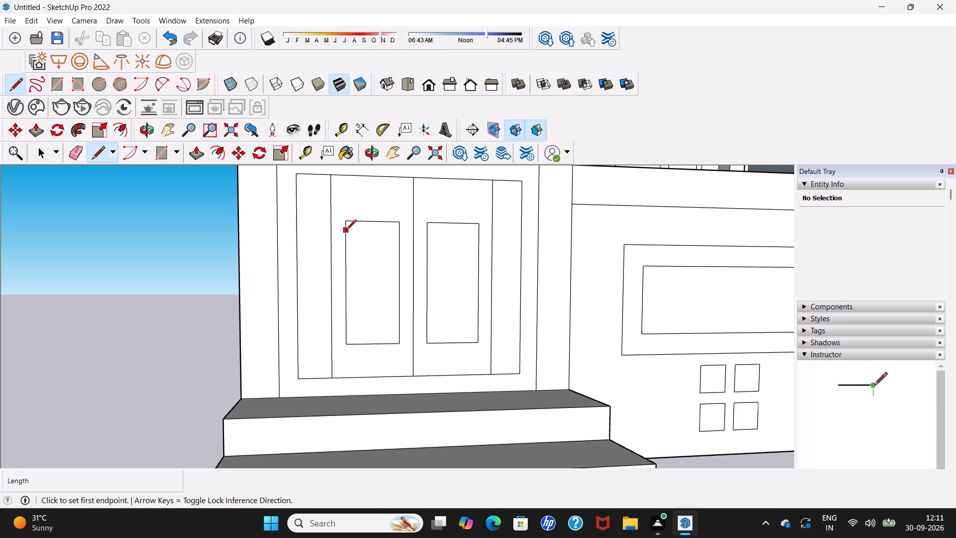
left_click(346, 231)
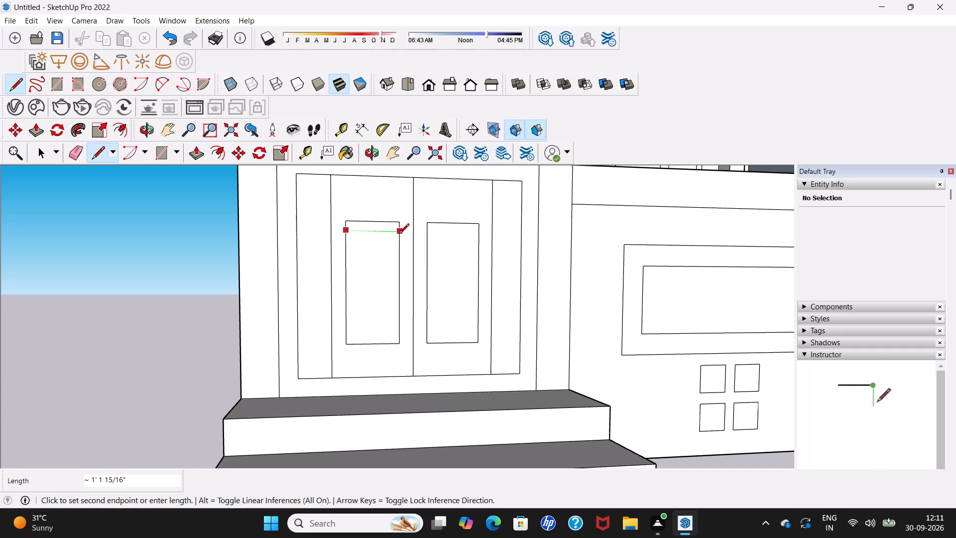
left_click(399, 235)
left_click(427, 234)
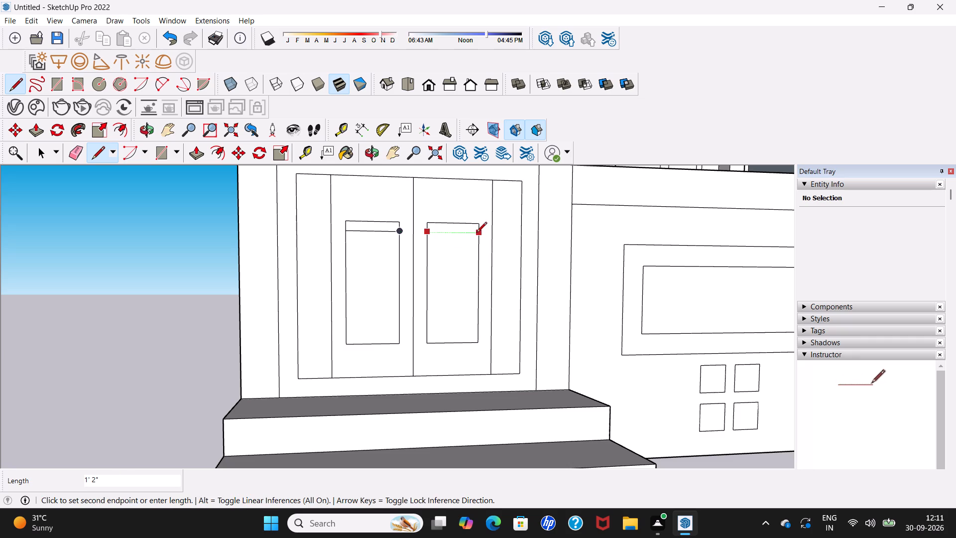
left_click(477, 233)
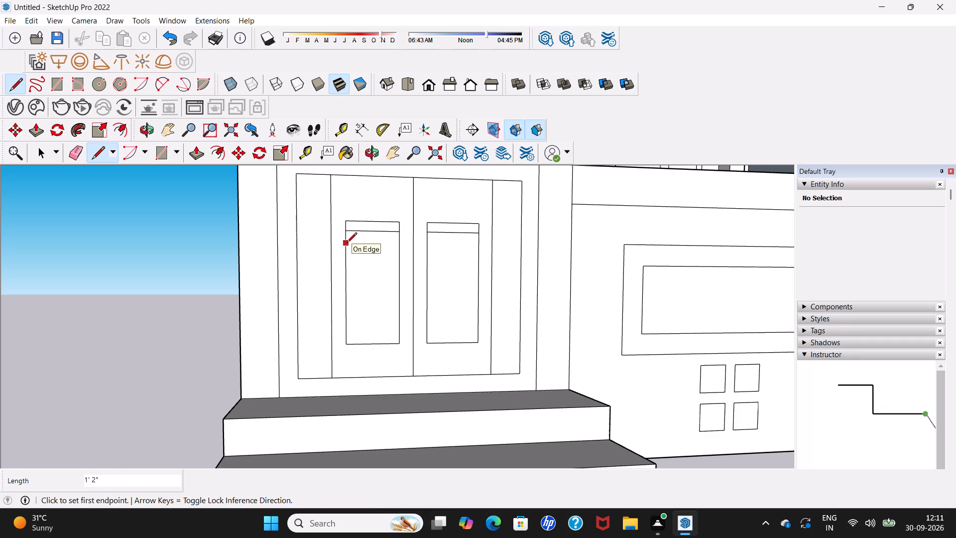
Draw two closely spaced horizontal lines about 1' 2" long across each door panel, forming a second slat below the first.
left_click(347, 244)
left_click(395, 244)
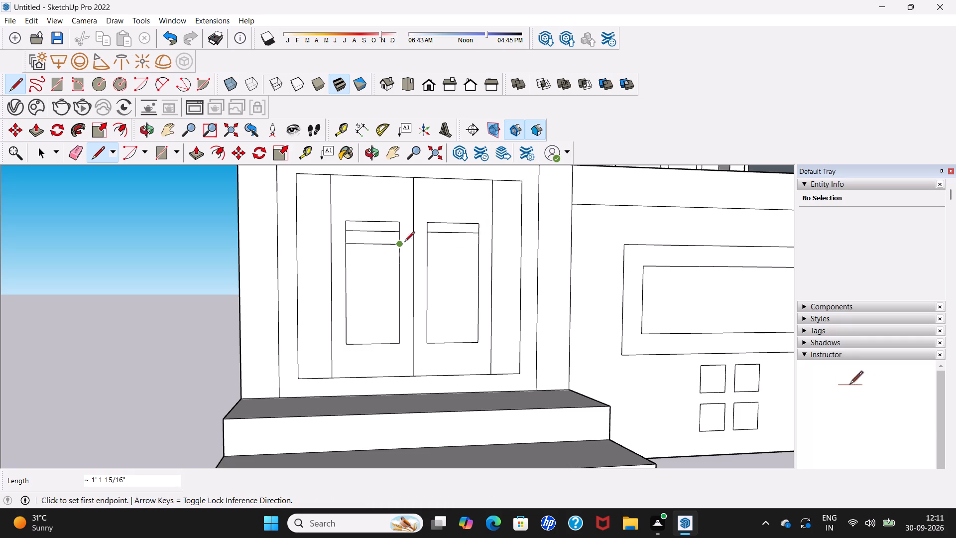
left_click(428, 244)
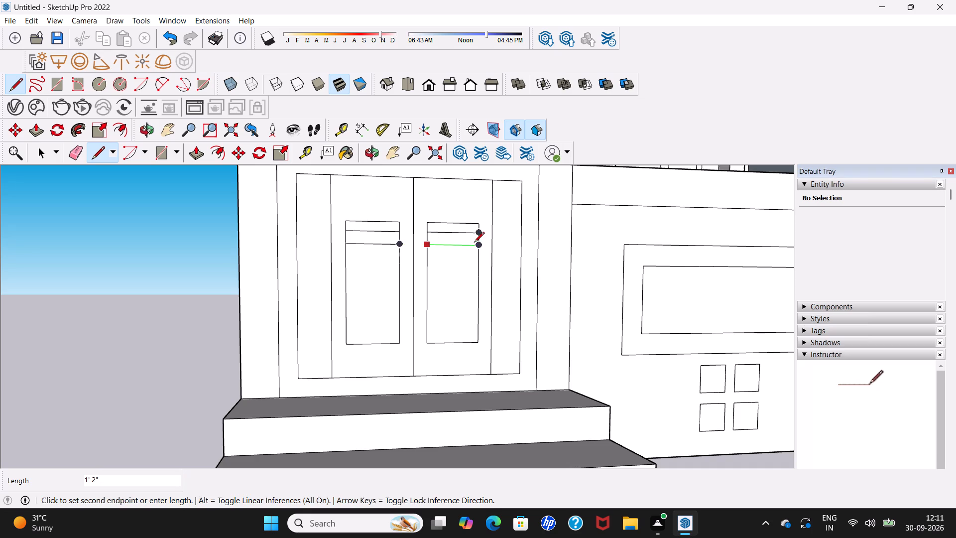
left_click(477, 243)
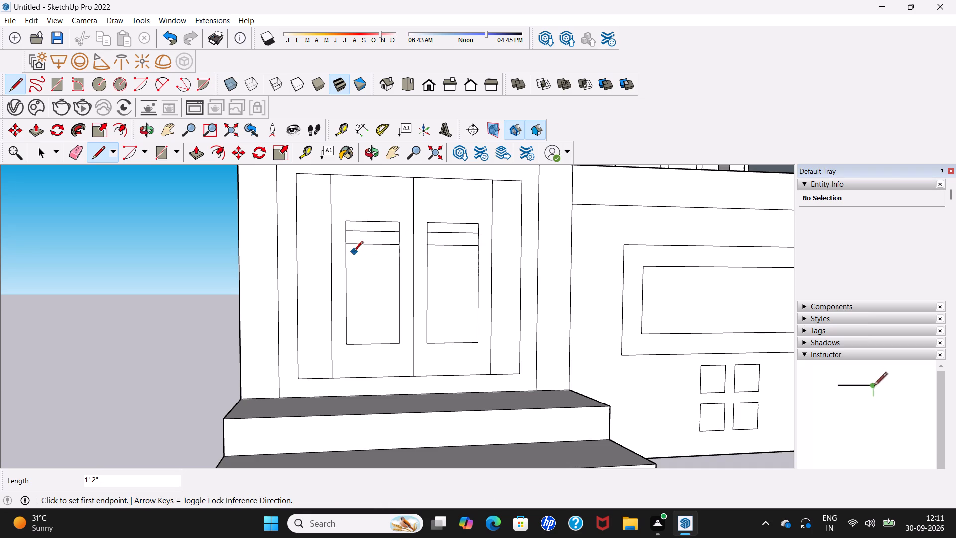
left_click(346, 251)
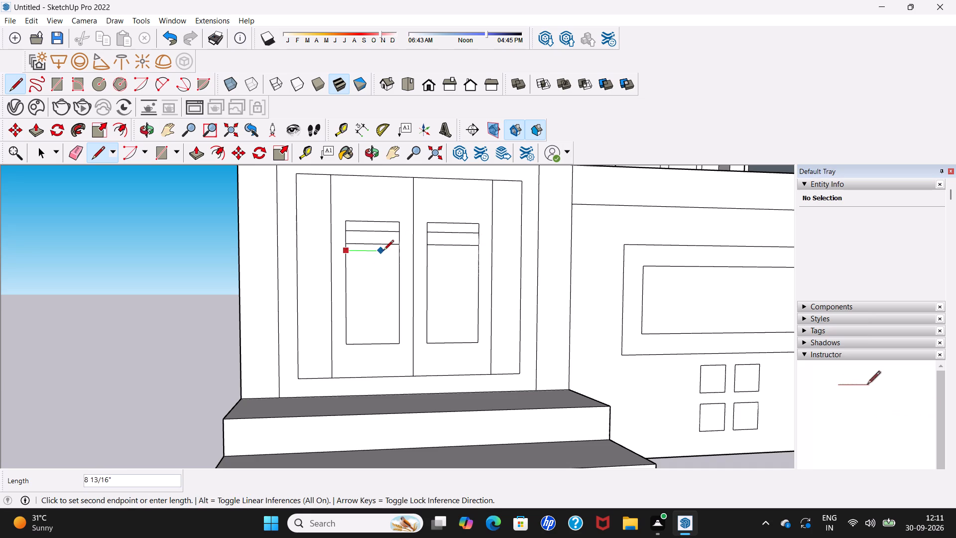
left_click(397, 253)
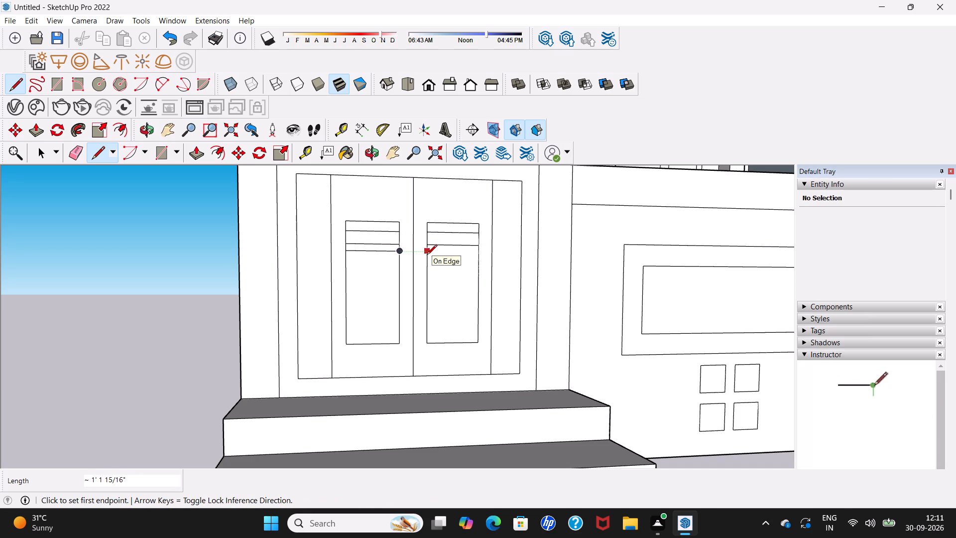
left_click(427, 256)
left_click(478, 255)
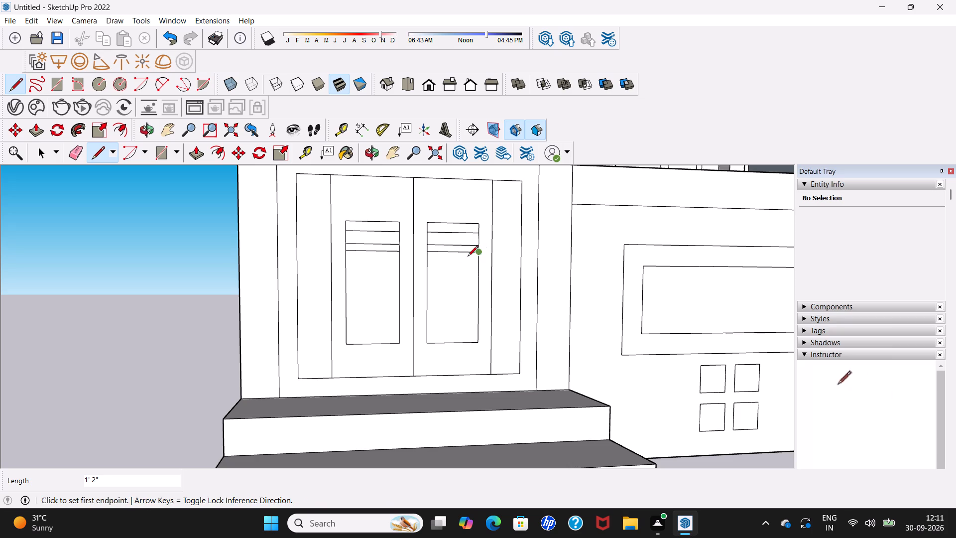
Draw two closely spaced horizontal lines about 1' 2" long across each door panel, forming a third slat below the second.
left_click(347, 264)
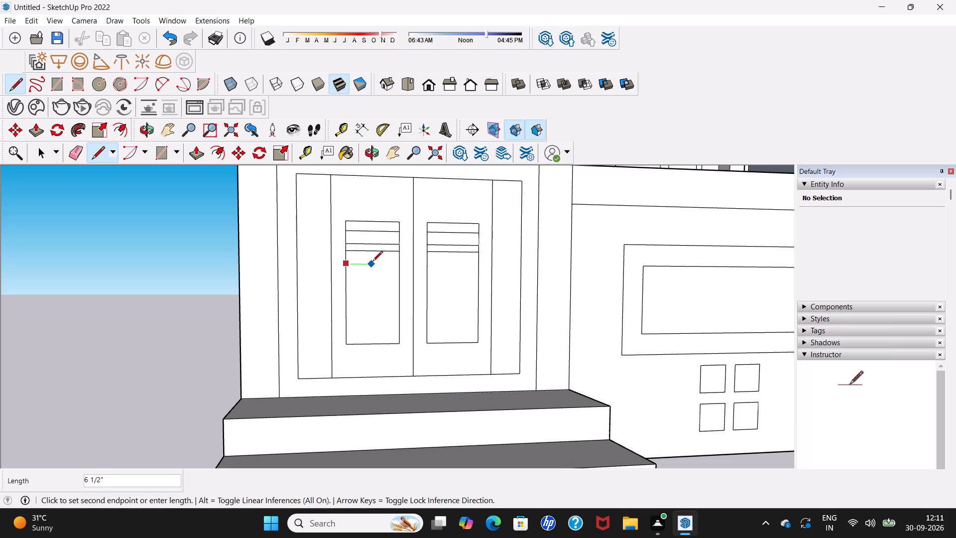
left_click(398, 262)
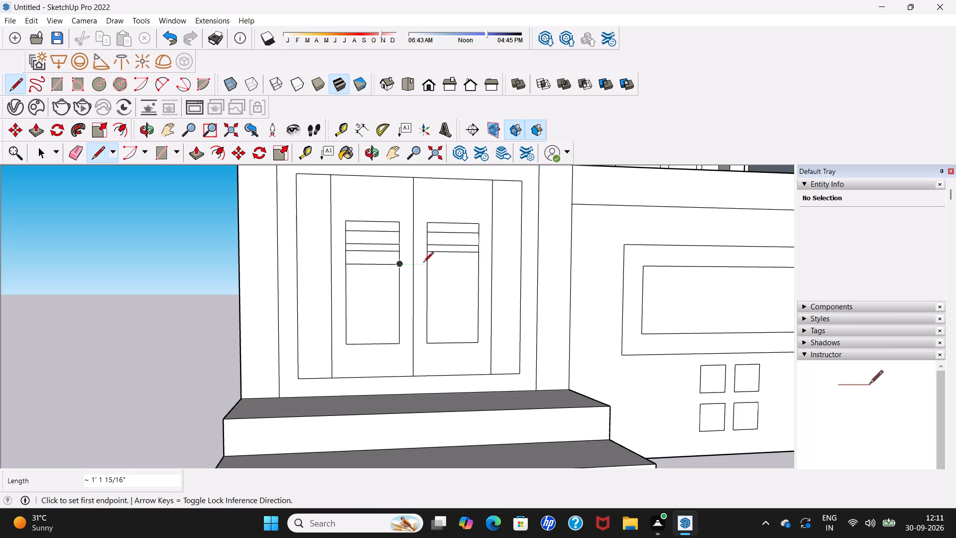
left_click(426, 266)
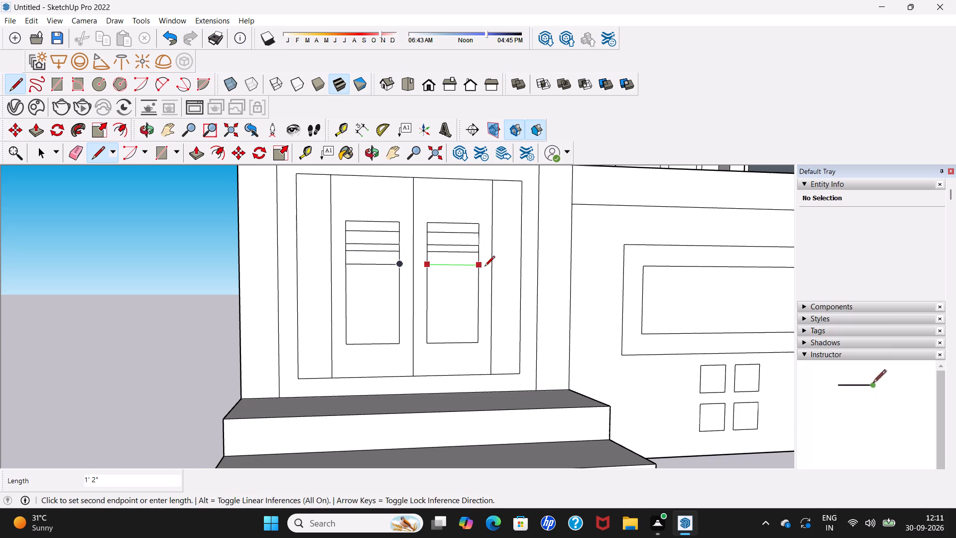
left_click(480, 268)
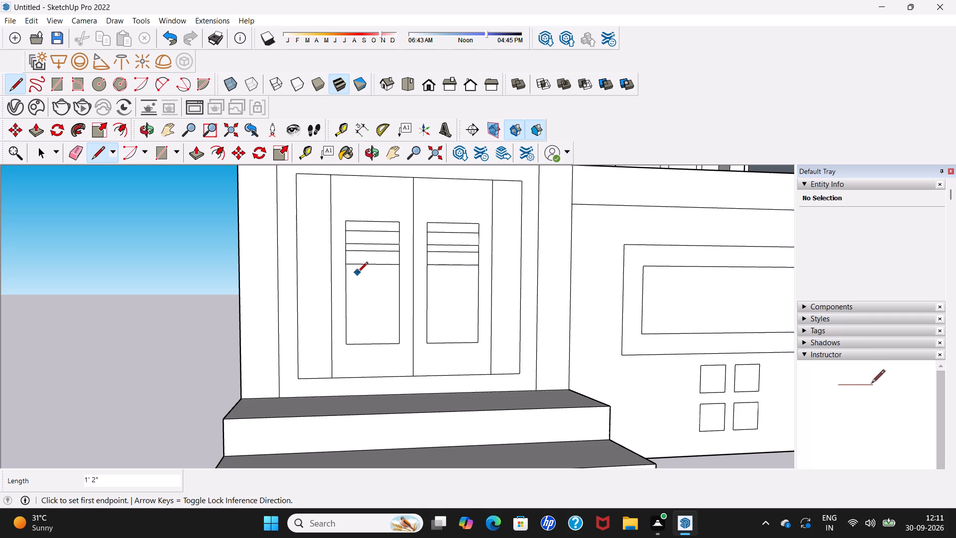
left_click(348, 272)
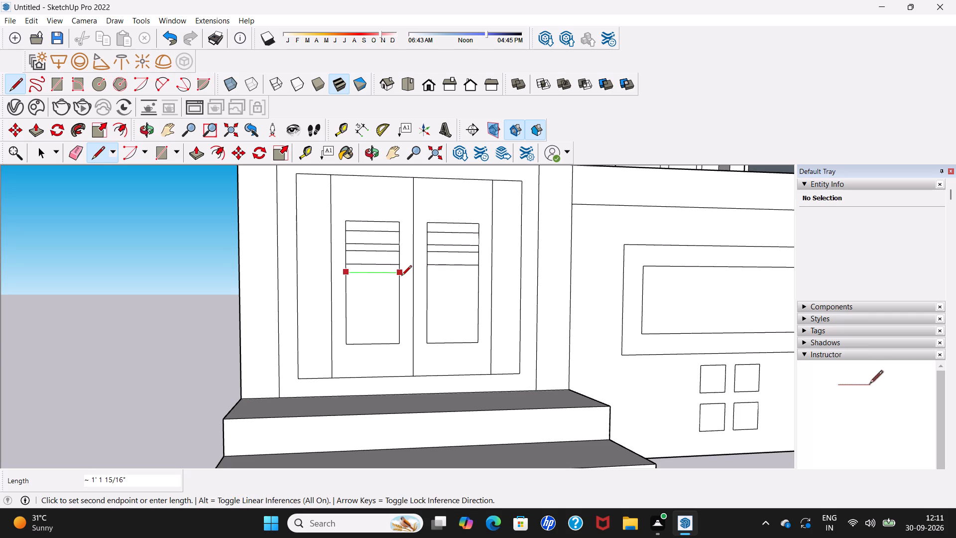
left_click(401, 276)
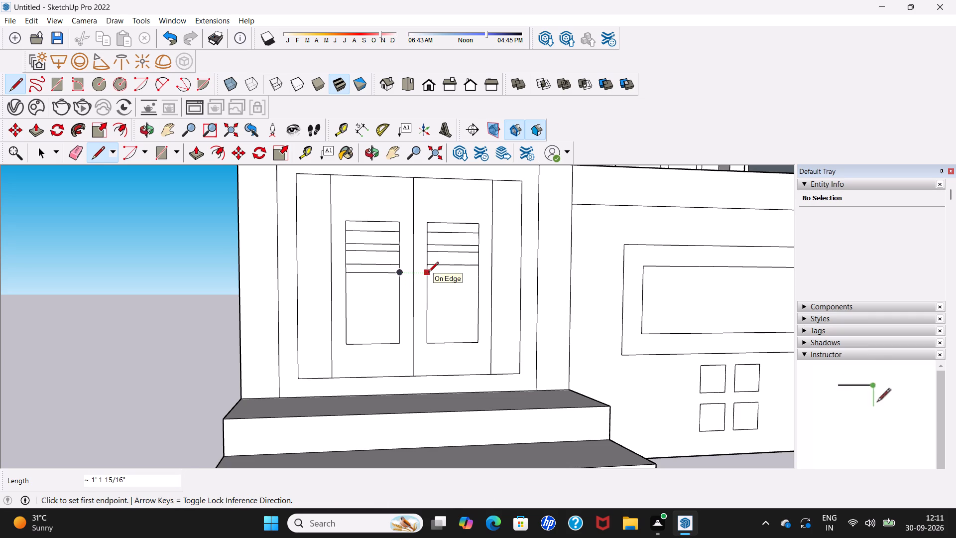
left_click(428, 273)
left_click(480, 274)
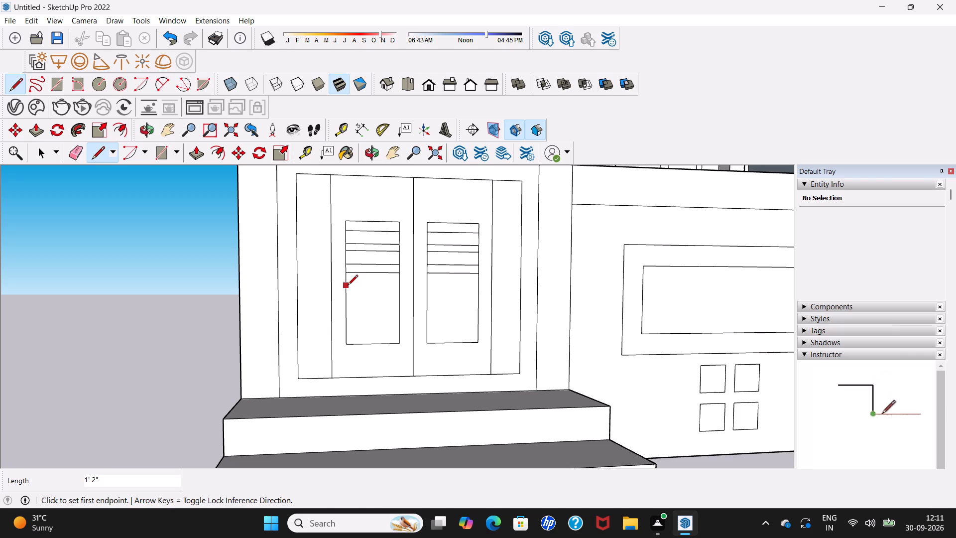
Draw two closely spaced horizontal lines about 1' 2" long across each door panel, forming a fourth slat below the third.
left_click(348, 286)
left_click(399, 288)
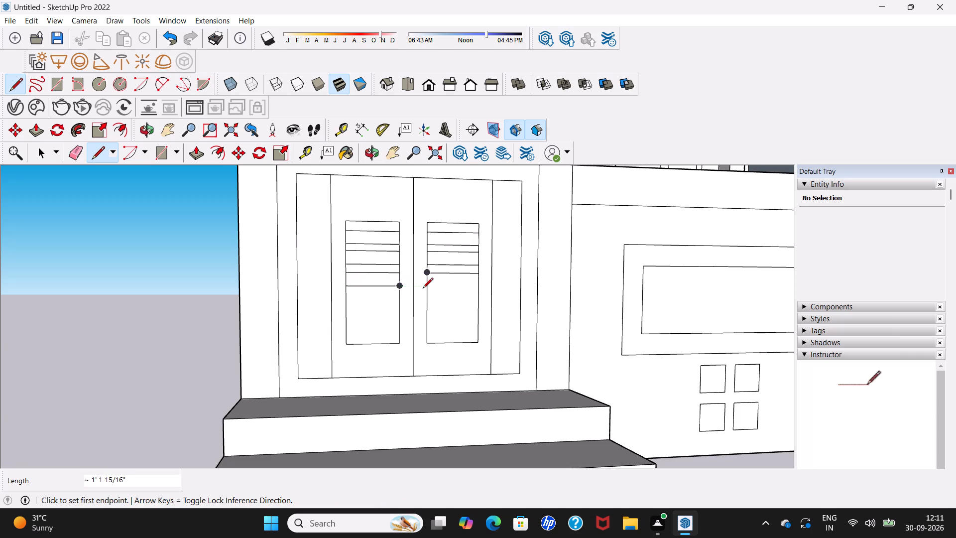
left_click(425, 288)
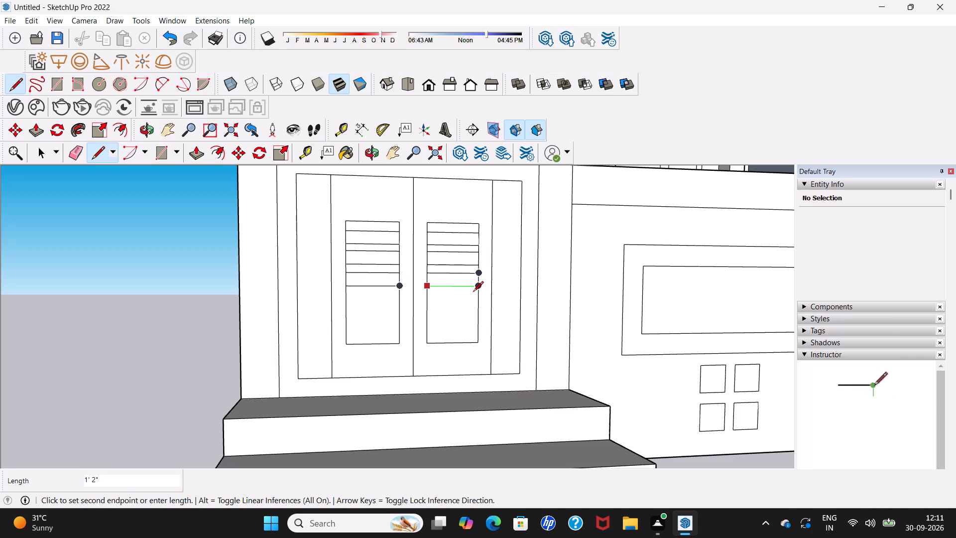
left_click(473, 292)
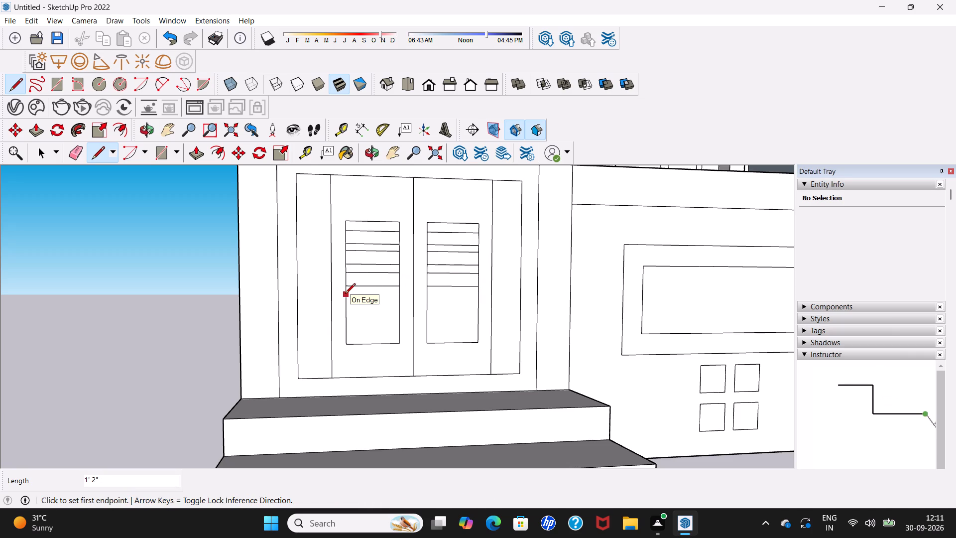
left_click(345, 294)
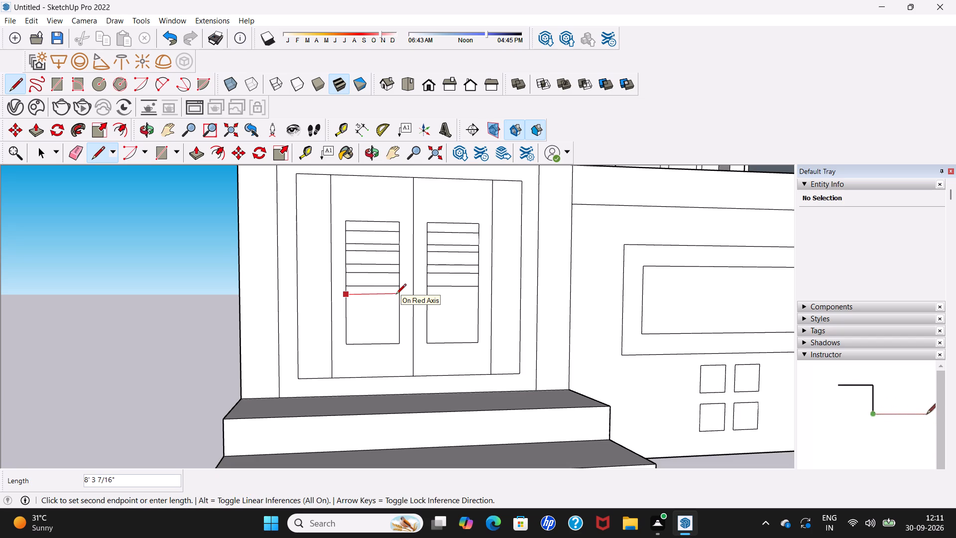
left_click(398, 295)
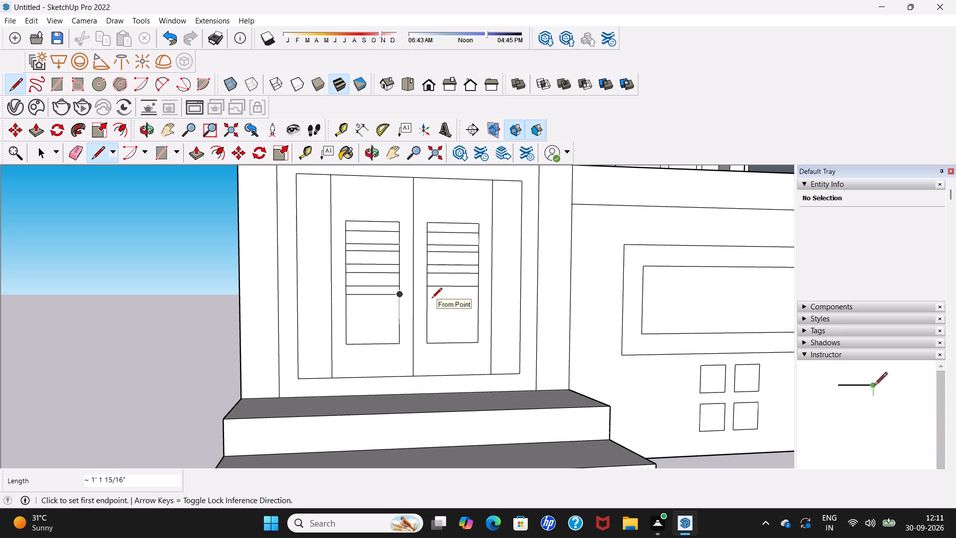
left_click(427, 295)
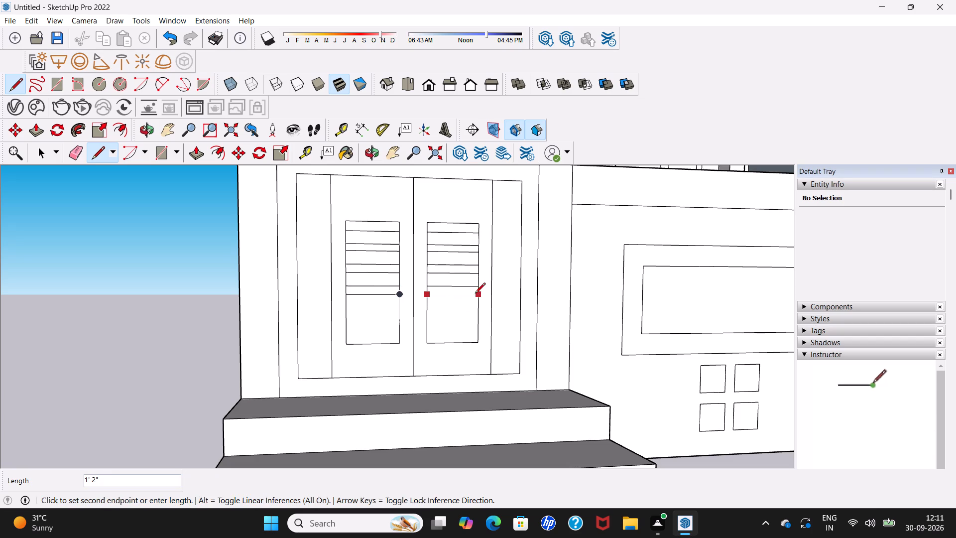
left_click(478, 294)
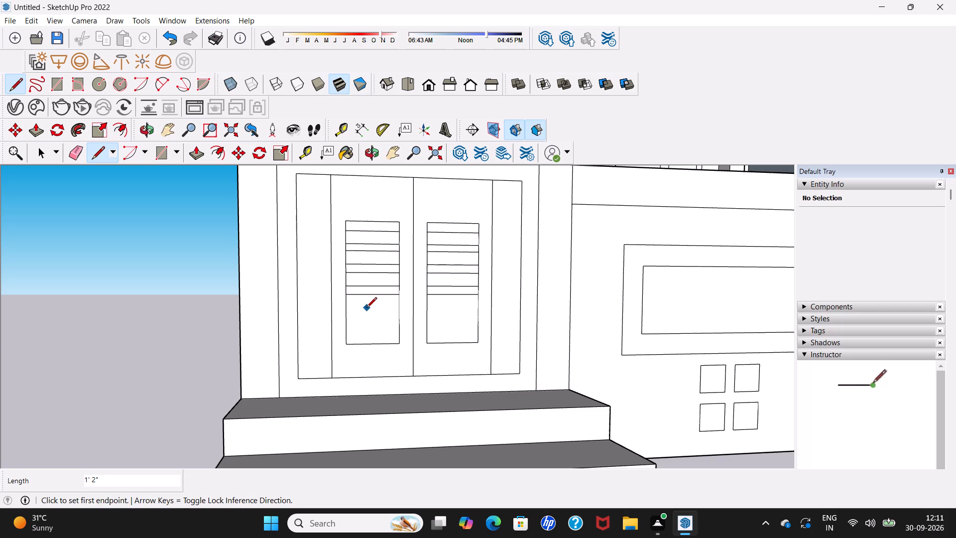
Draw two closely spaced horizontal lines about 1' 2" long across each door panel, forming a fifth slat below the fourth.
left_click(346, 308)
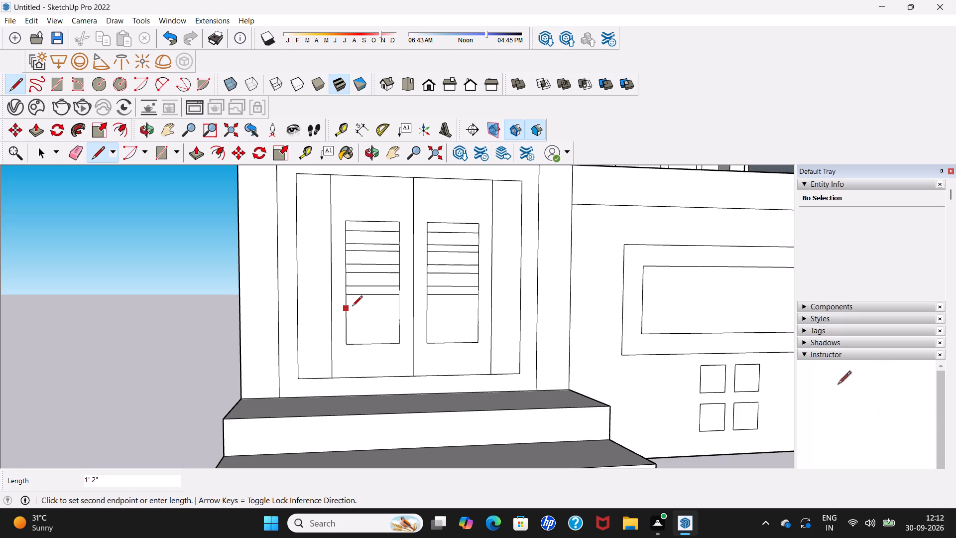
left_click(398, 308)
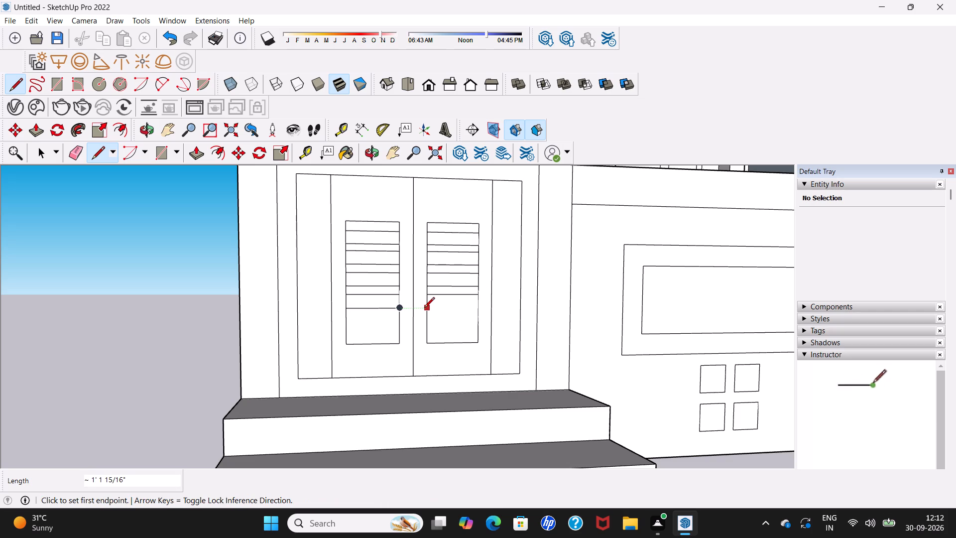
left_click(424, 308)
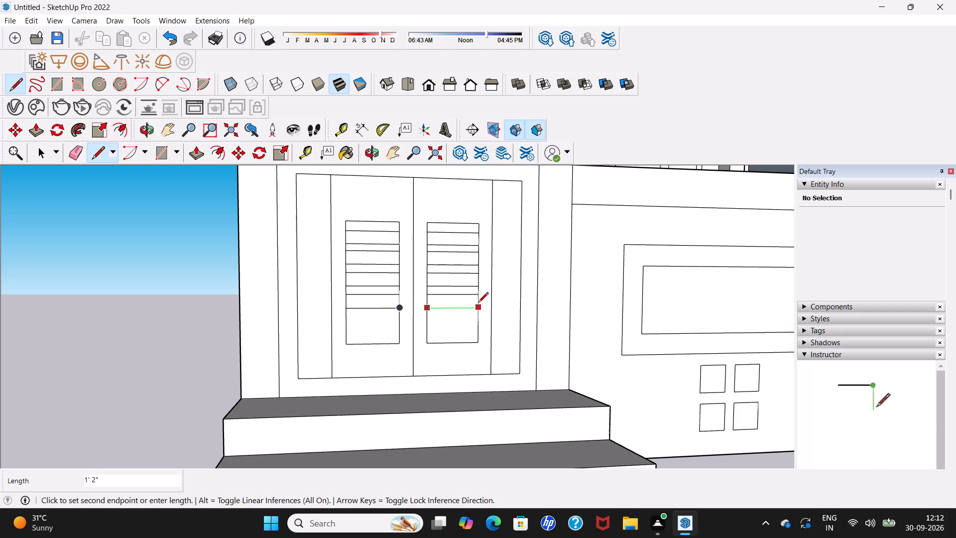
left_click(478, 303)
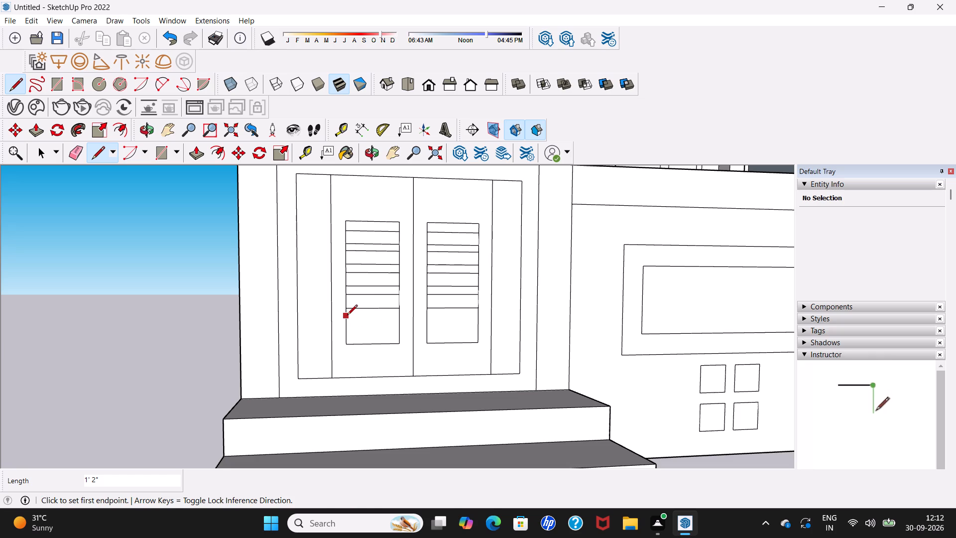
left_click(347, 316)
left_click(397, 315)
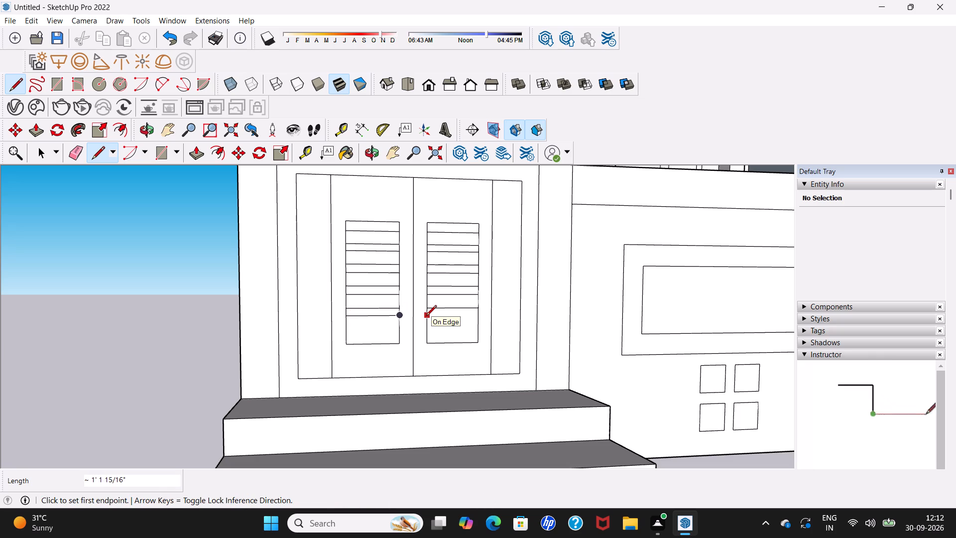
left_click(426, 316)
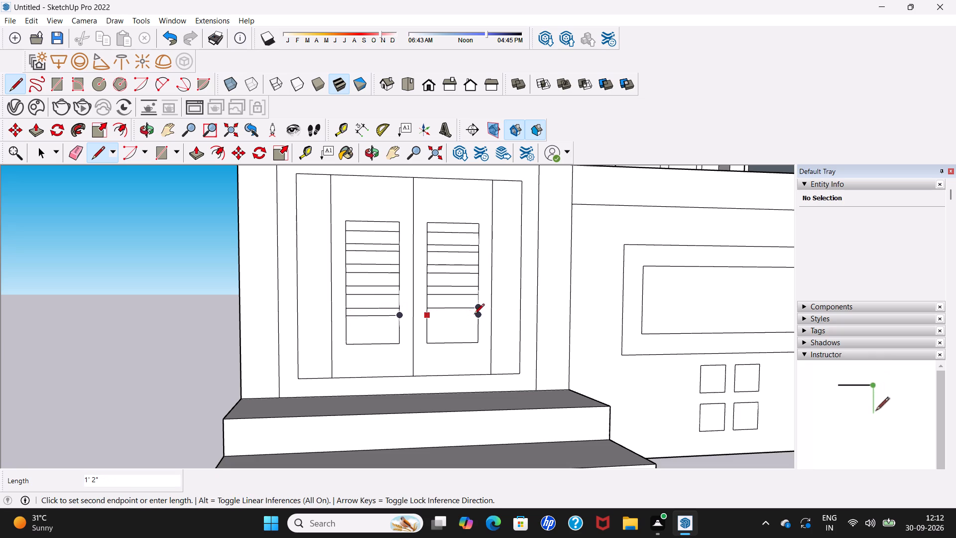
left_click(477, 317)
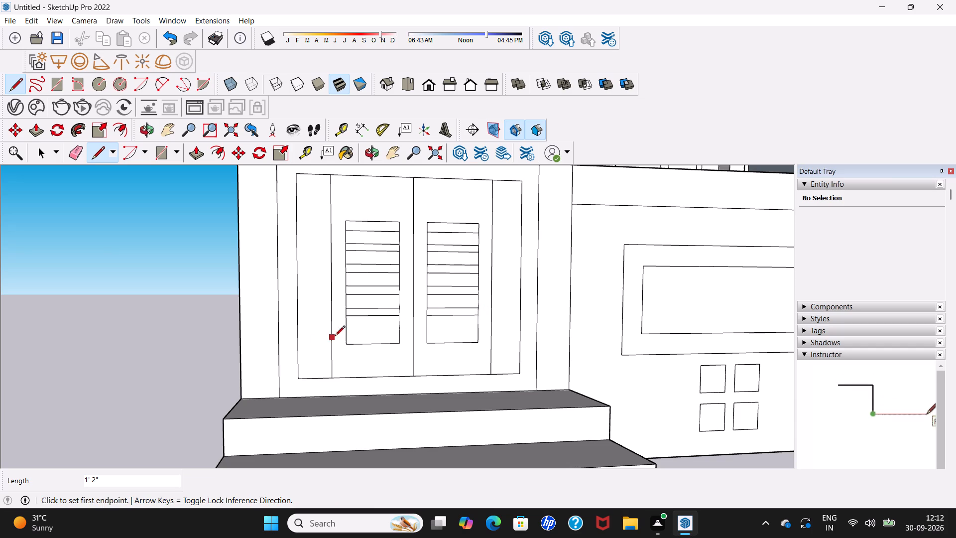
Draw two closely spaced horizontal lines about 1' 2" long across each door panel, forming a sixth slat just above the bottom edge.
scroll(347, 333, "up", 6)
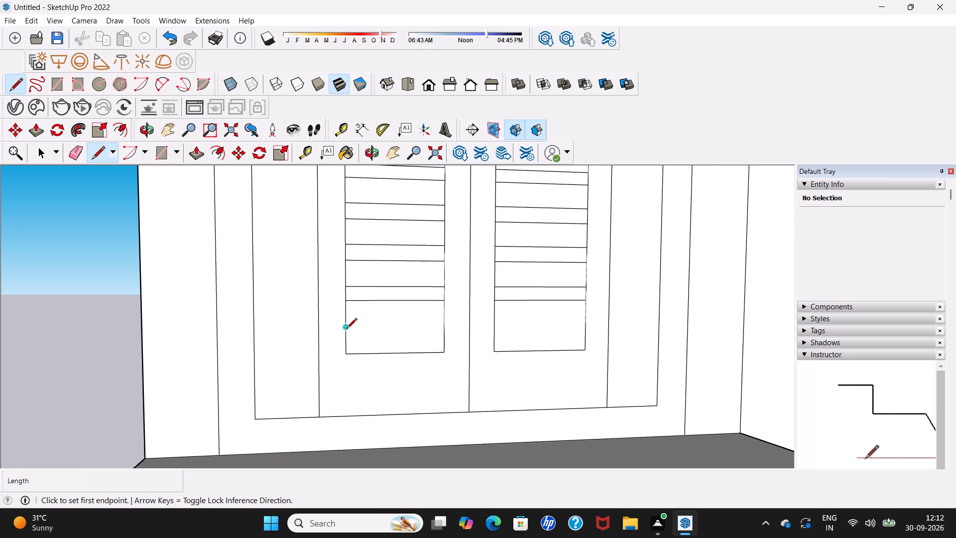
scroll(346, 332, "up", 4)
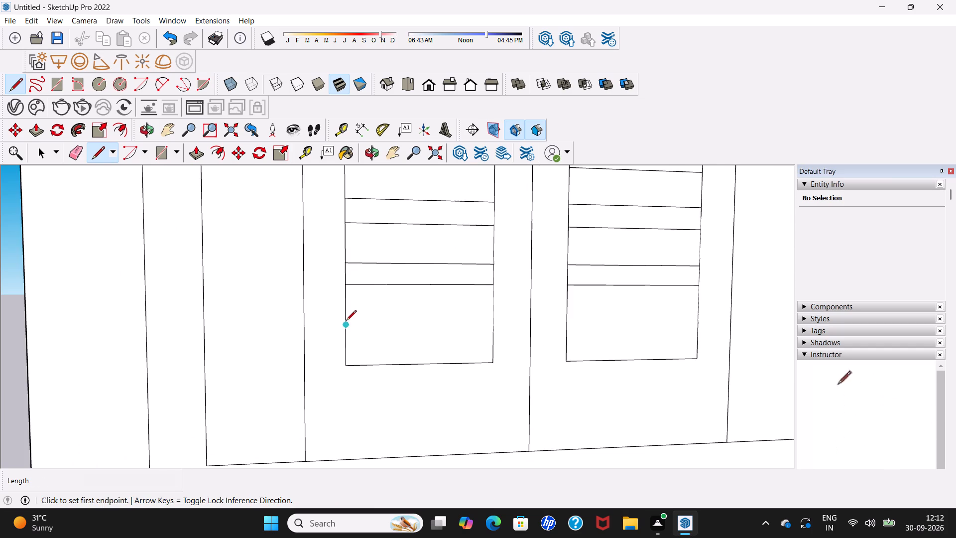
left_click(346, 325)
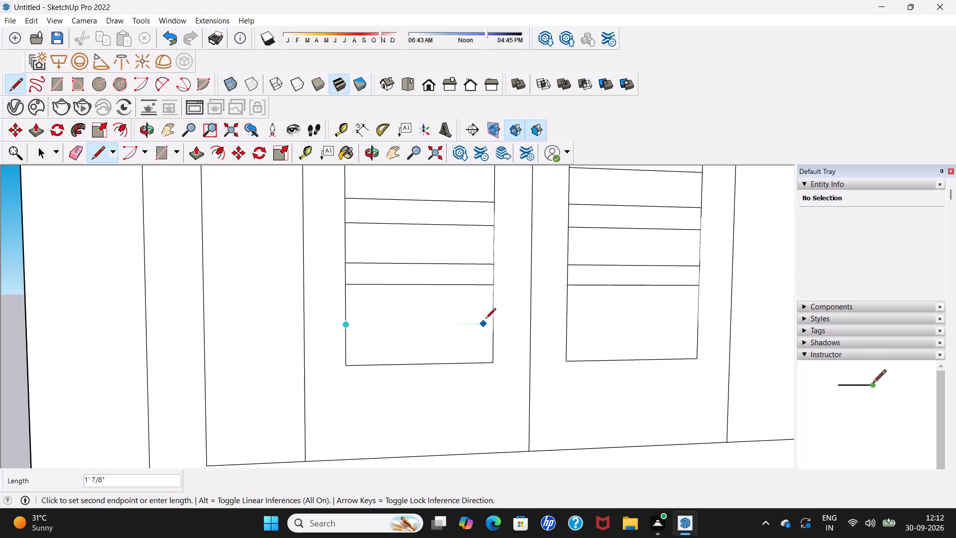
left_click(491, 319)
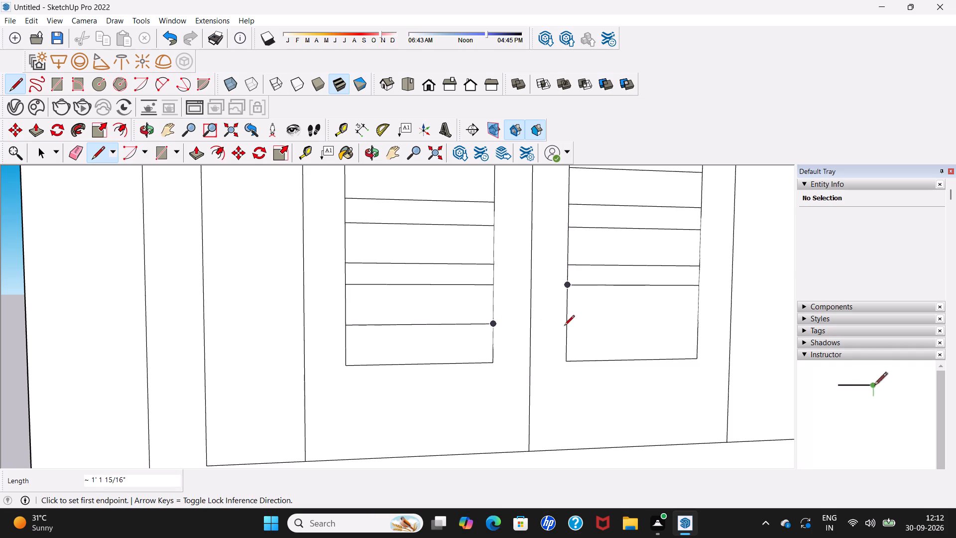
left_click(567, 326)
left_click(702, 321)
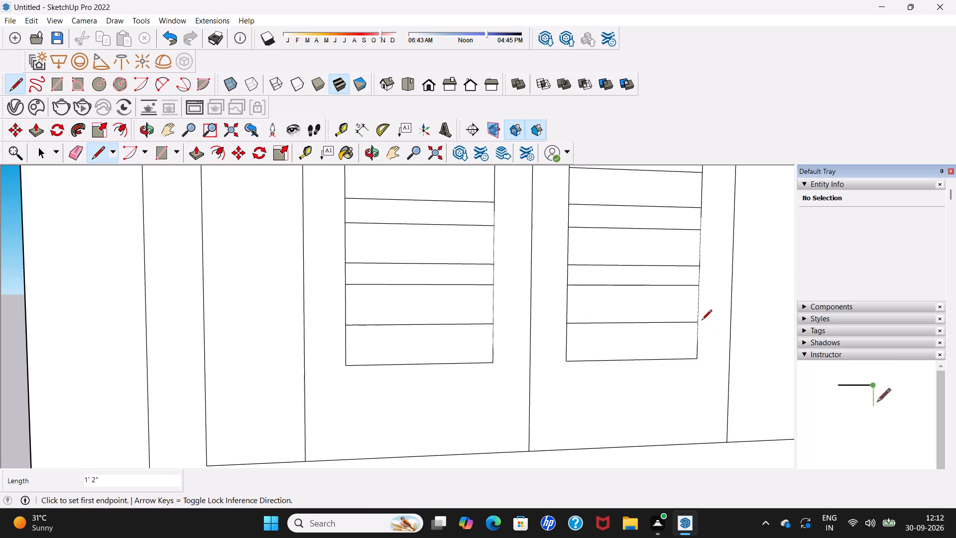
scroll(344, 340, "up", 5)
left_click(344, 339)
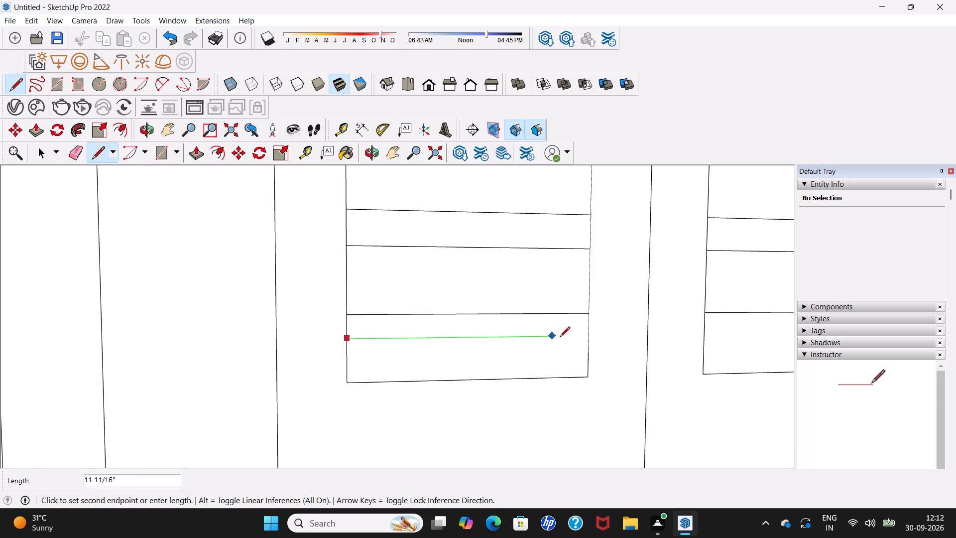
left_click(588, 337)
scroll(589, 337, "down", 6)
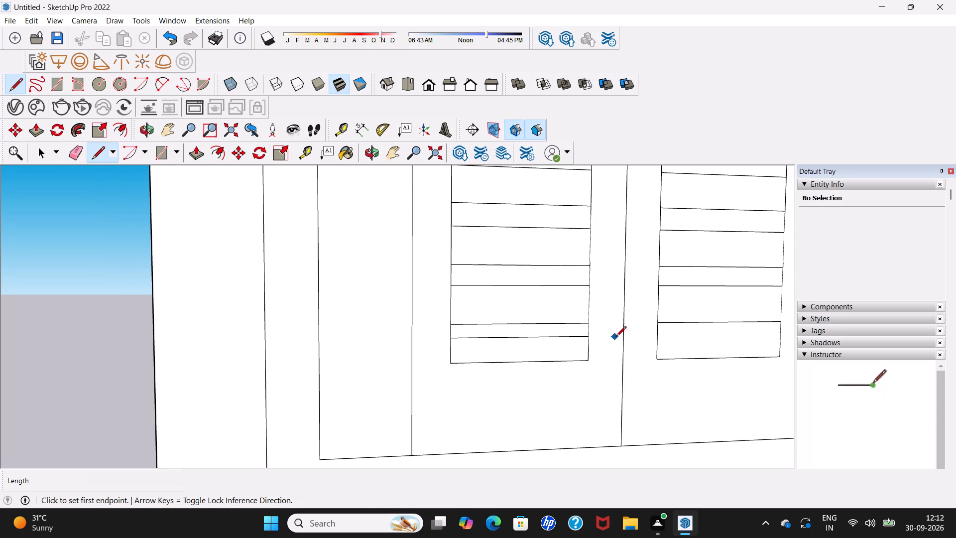
left_click(661, 339)
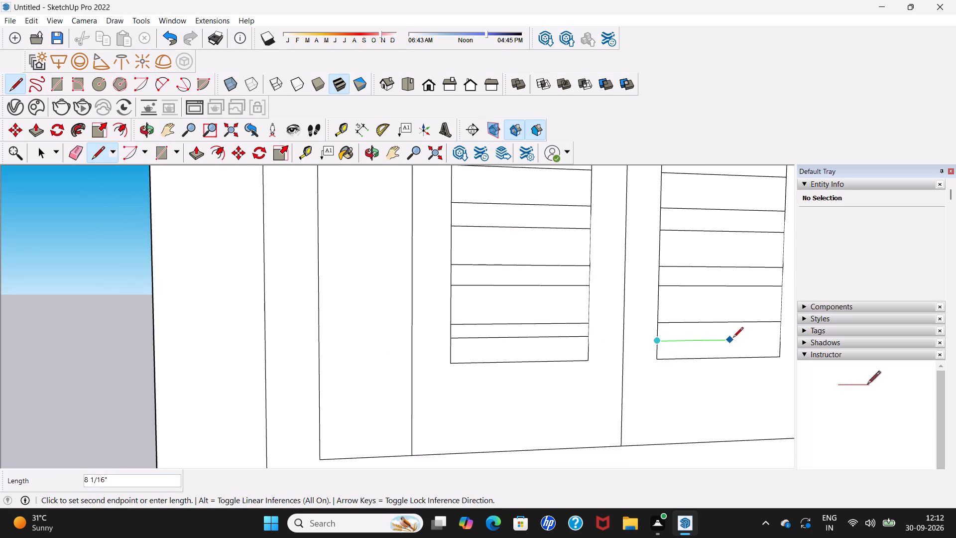
left_click(777, 338)
scroll(777, 338, "down", 9)
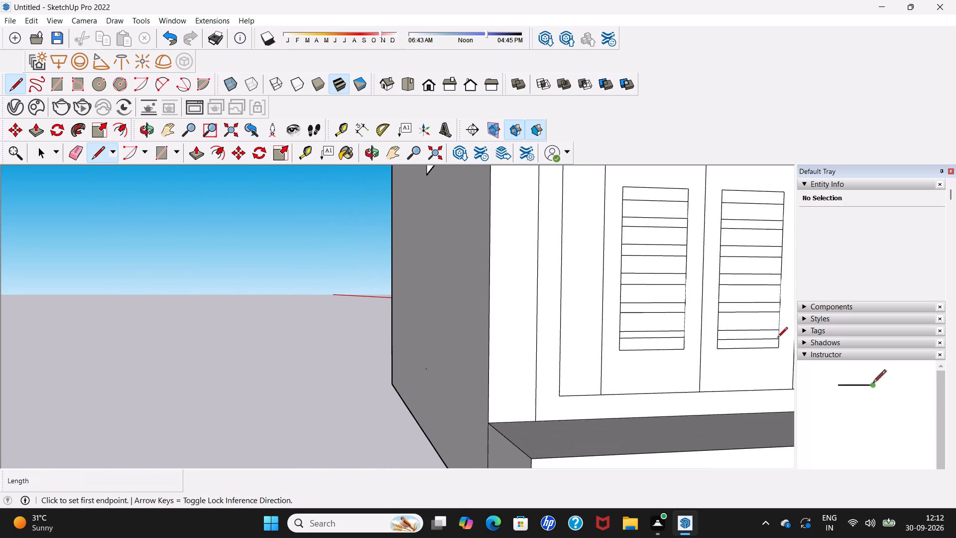
middle_click_drag(777, 338, 515, 341, "shift")
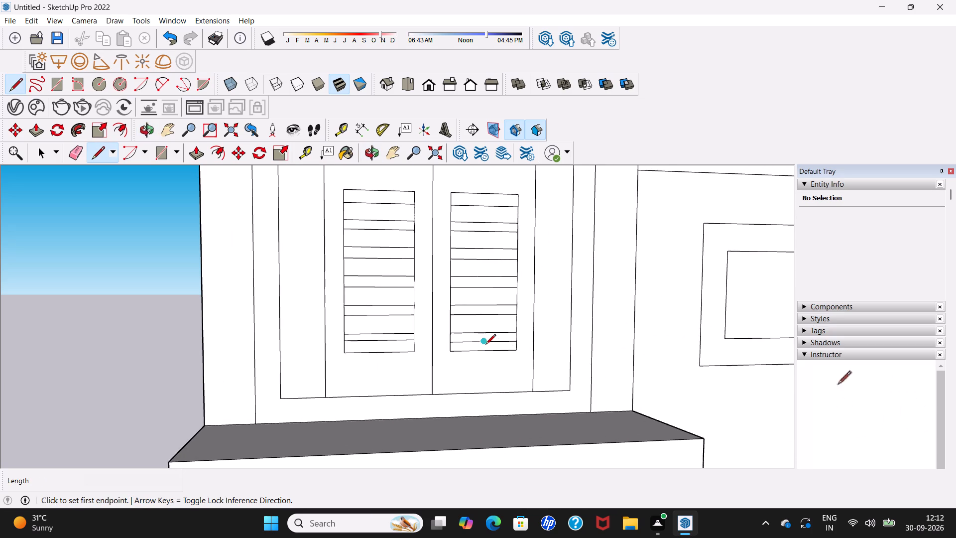
Replace the sixth slat's lower line in the left door panel with one midway between the slat's upper line and the panel bottom.
scroll(424, 357, "up", 4)
key("space")
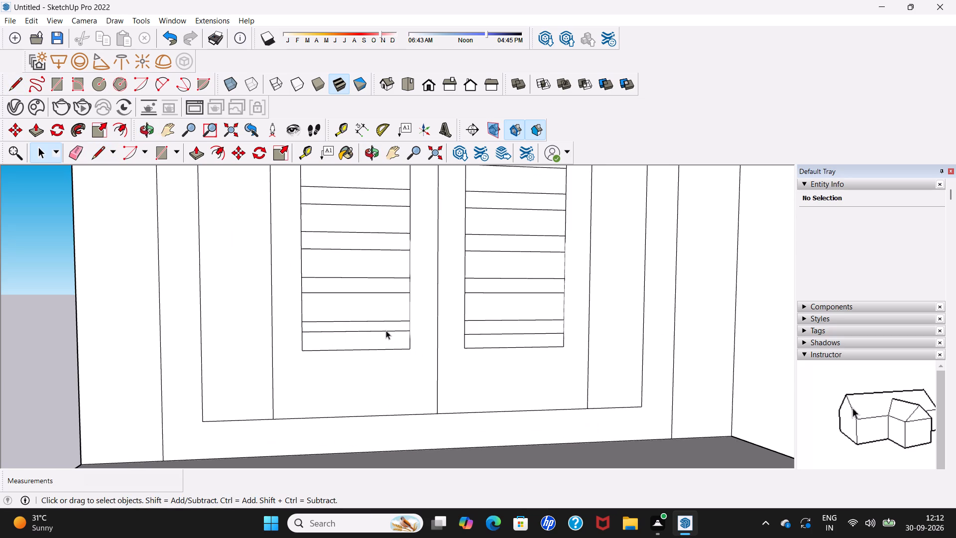
left_click(386, 330)
key("Delete")
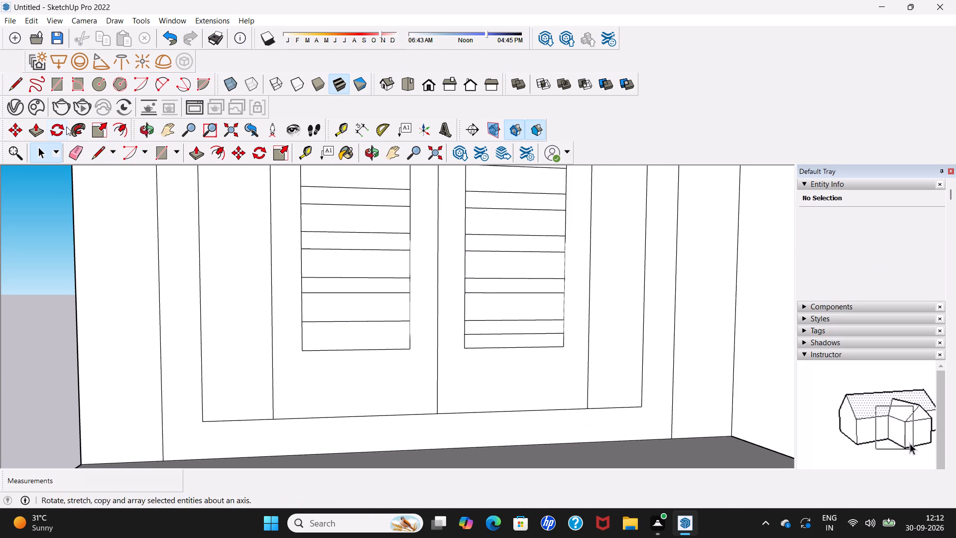
left_click(92, 158)
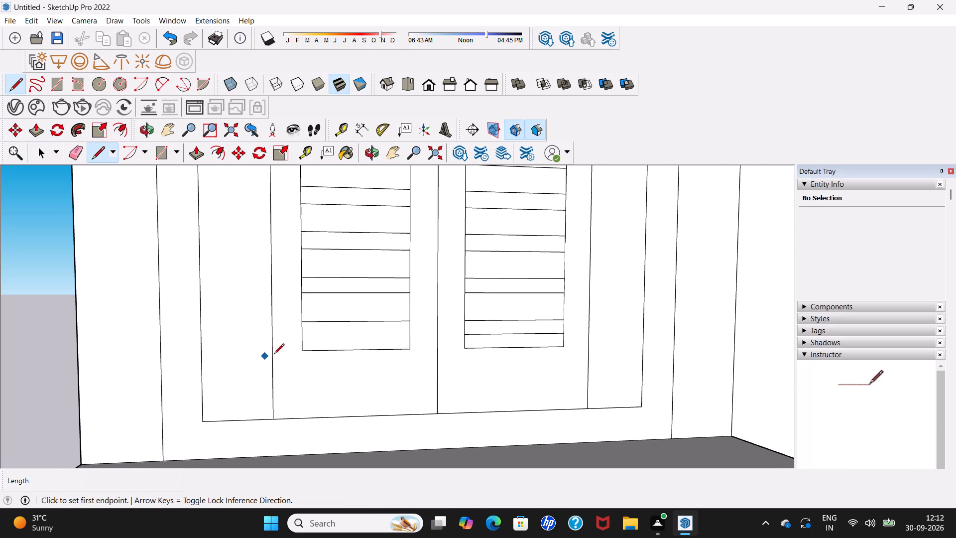
scroll(289, 347, "up", 2)
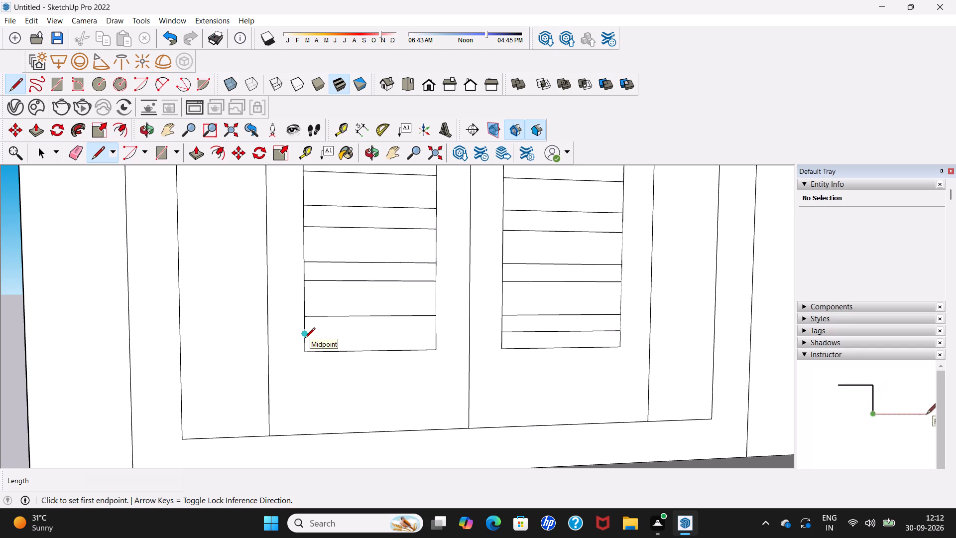
scroll(304, 343, "up", 4)
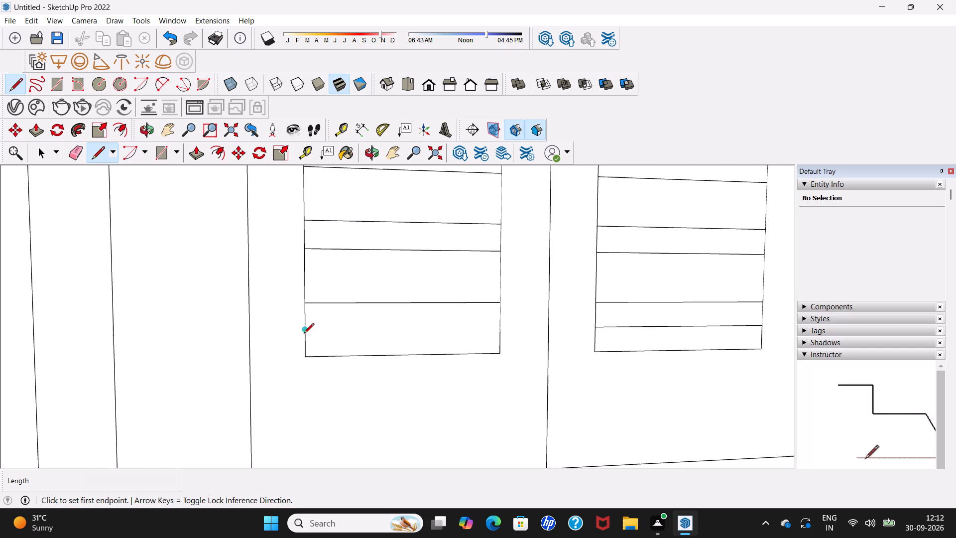
left_click(304, 336)
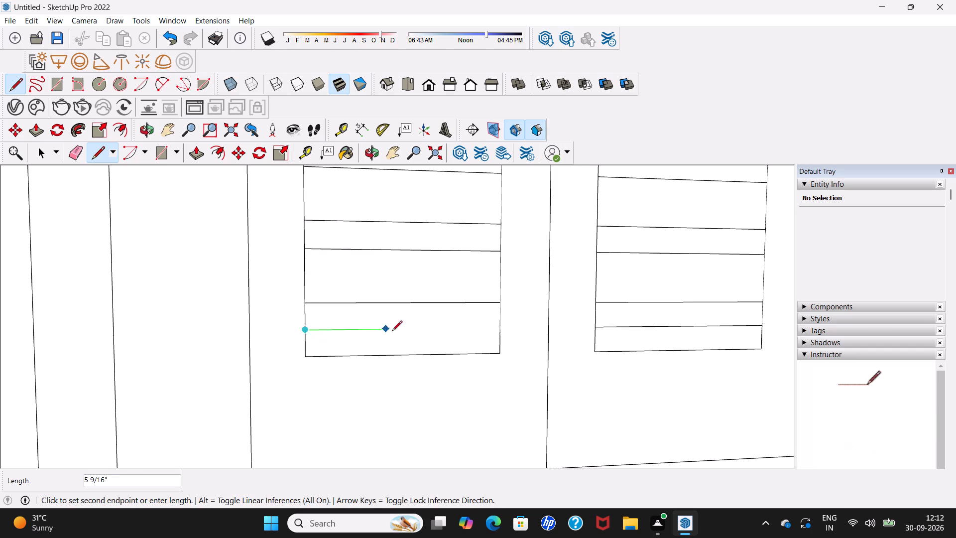
left_click(499, 326)
scroll(499, 326, "down", 9)
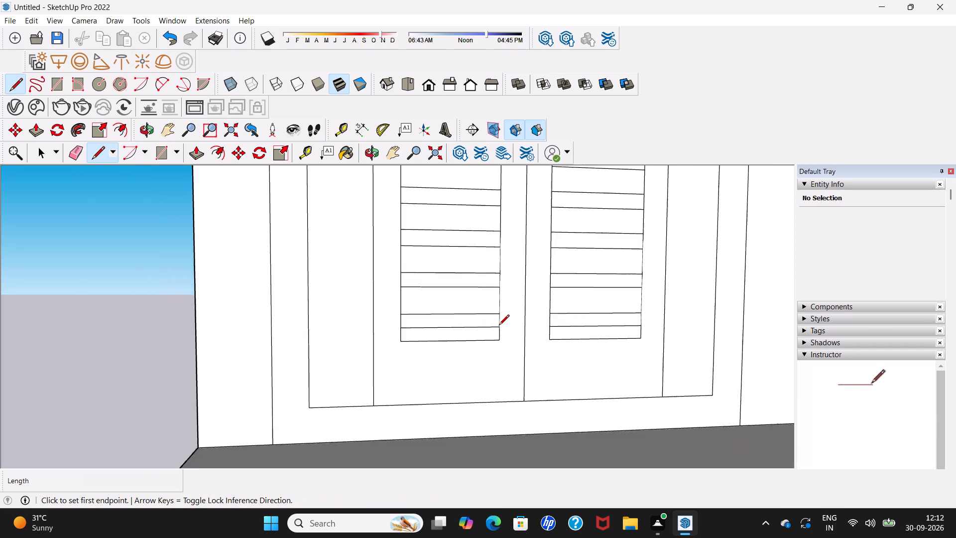
scroll(499, 326, "down", 2)
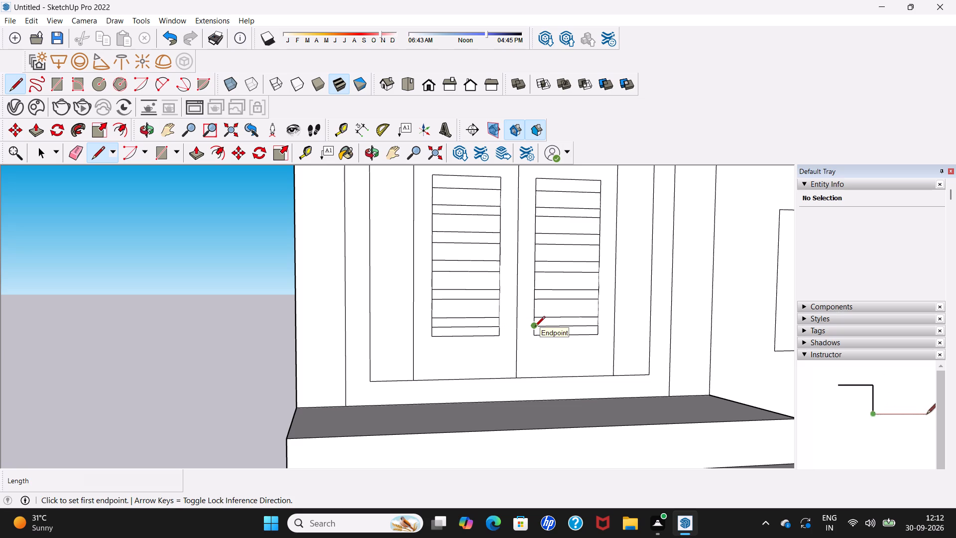
key("space")
Erase the leftover outline below the sixth slat in both door panels, including the bottom line and short side edges.
scroll(535, 327, "down", 5)
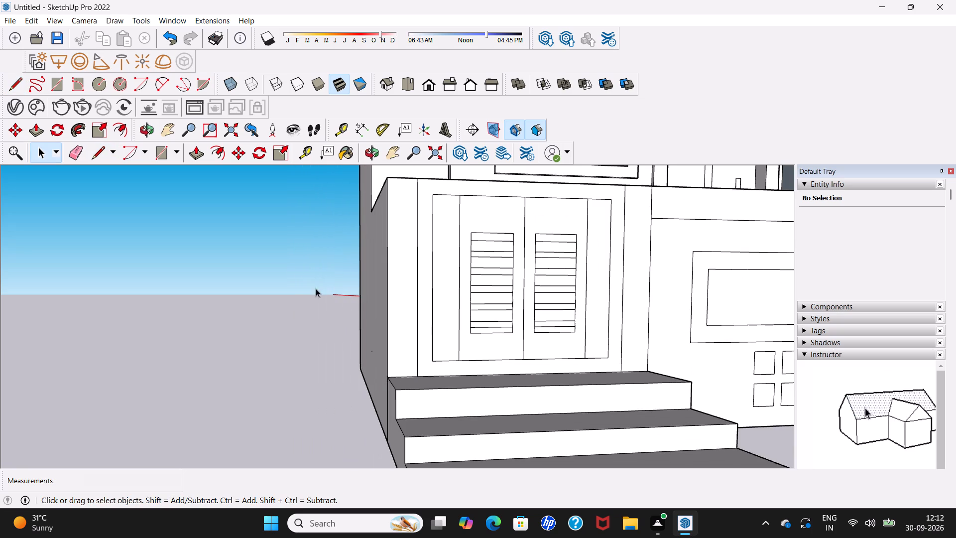
left_click(75, 157)
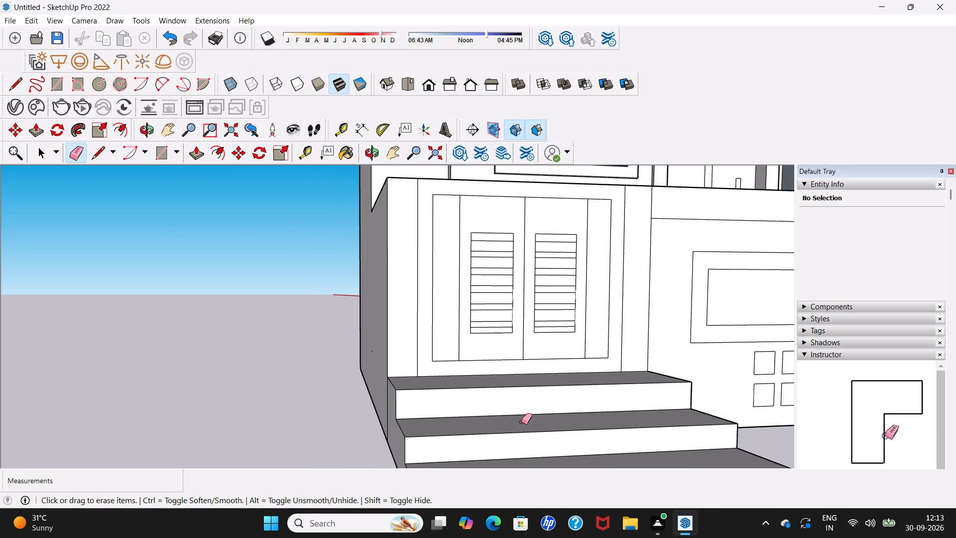
scroll(505, 371, "up", 8)
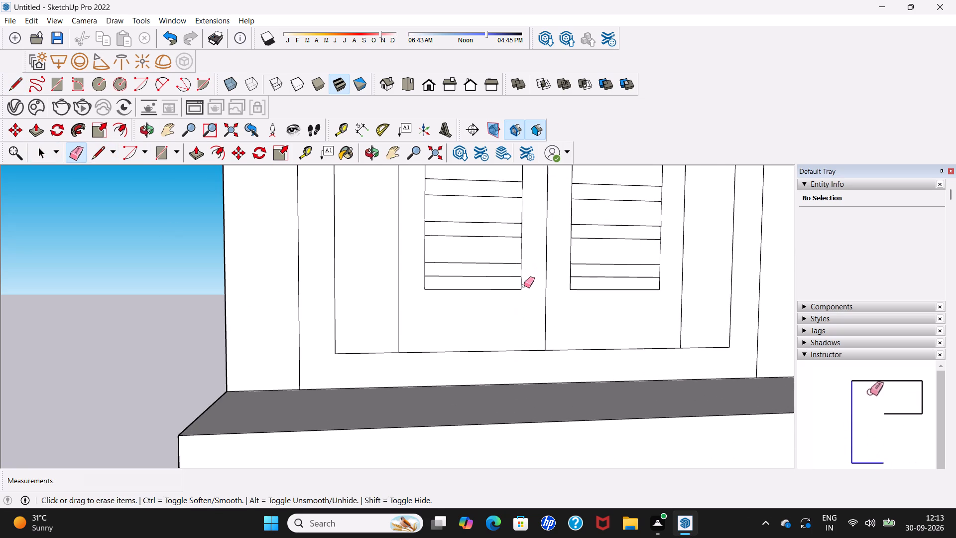
left_click(522, 288)
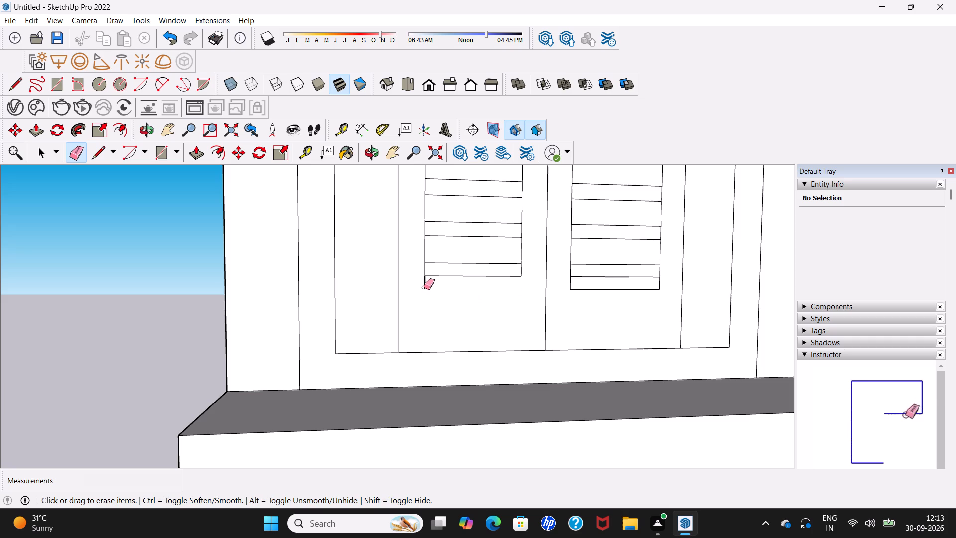
left_click(424, 287)
left_click(571, 288)
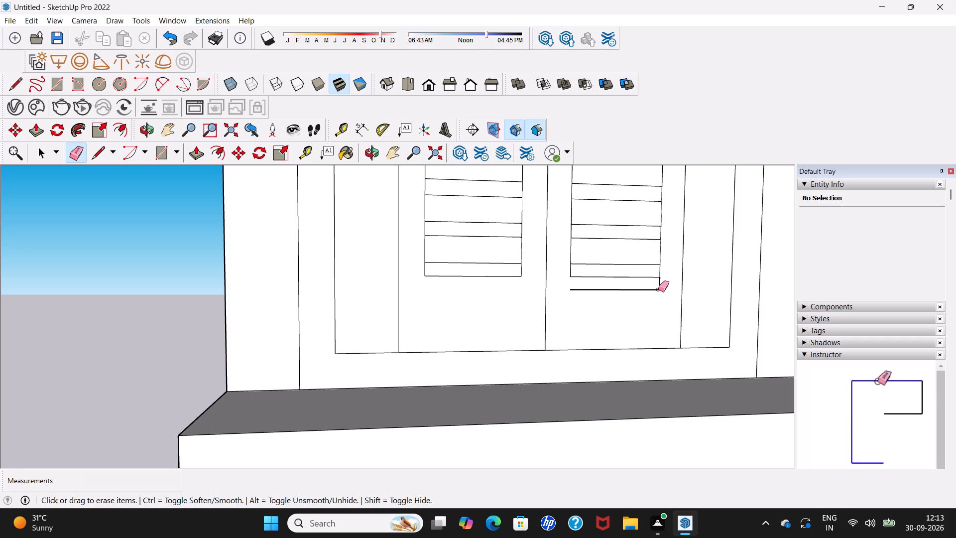
left_click(658, 289)
Erase the vertical side edges joining the fifth and sixth slats in both door panels.
scroll(599, 296, "down", 6)
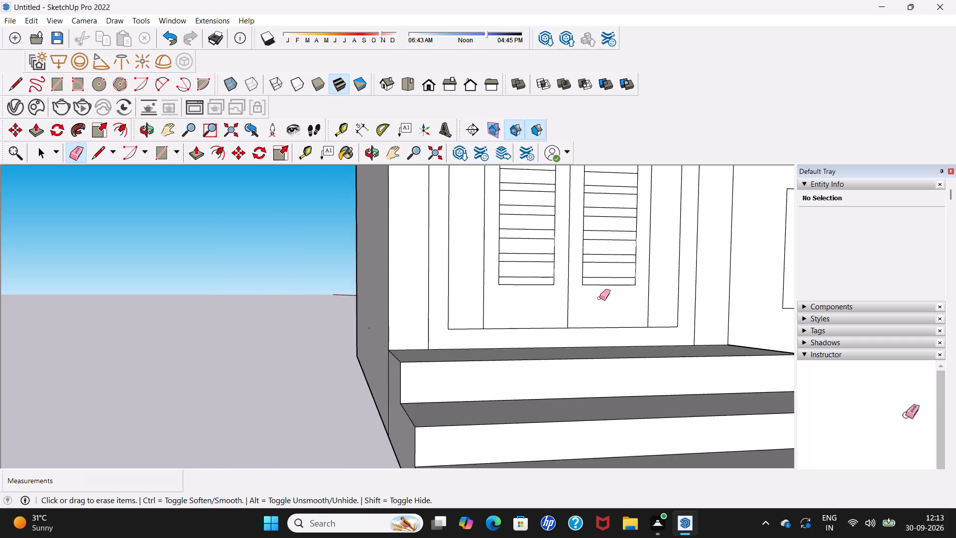
scroll(599, 298, "down", 5)
scroll(516, 276, "up", 4)
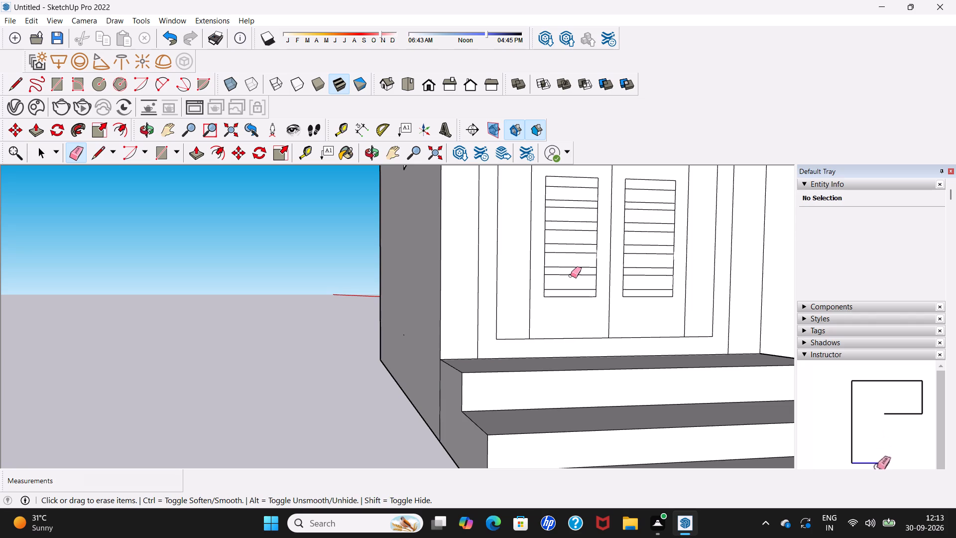
scroll(571, 275, "up", 3)
left_click(533, 285)
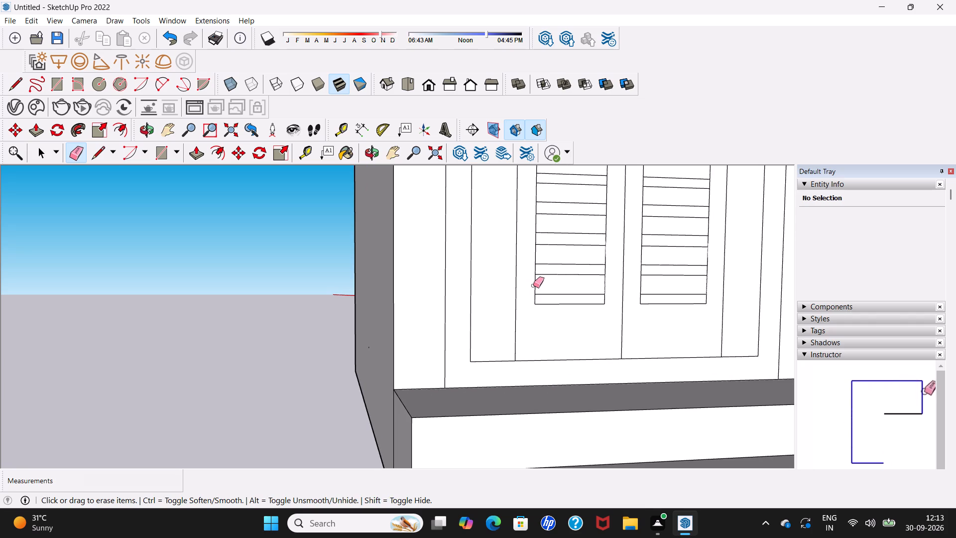
left_click(535, 284)
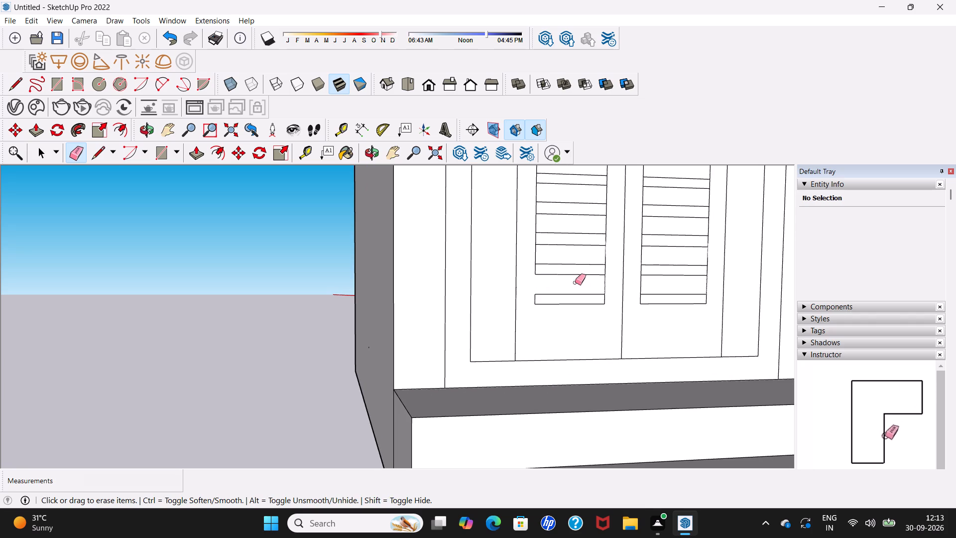
left_click(604, 286)
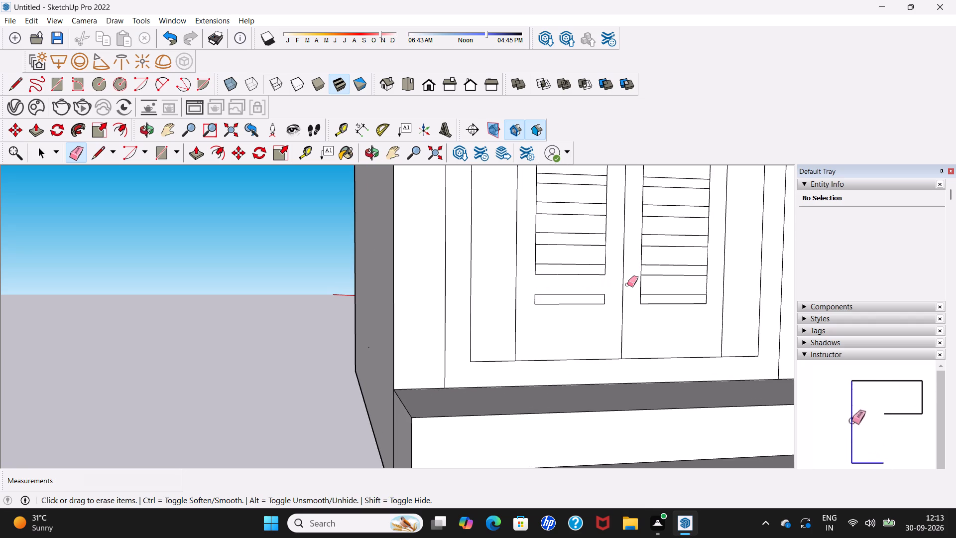
left_click(641, 283)
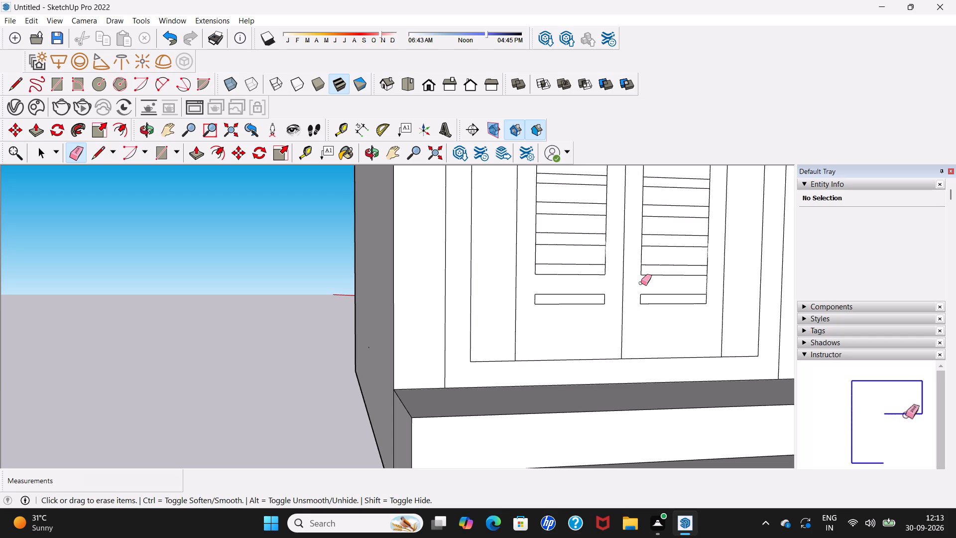
left_click(706, 288)
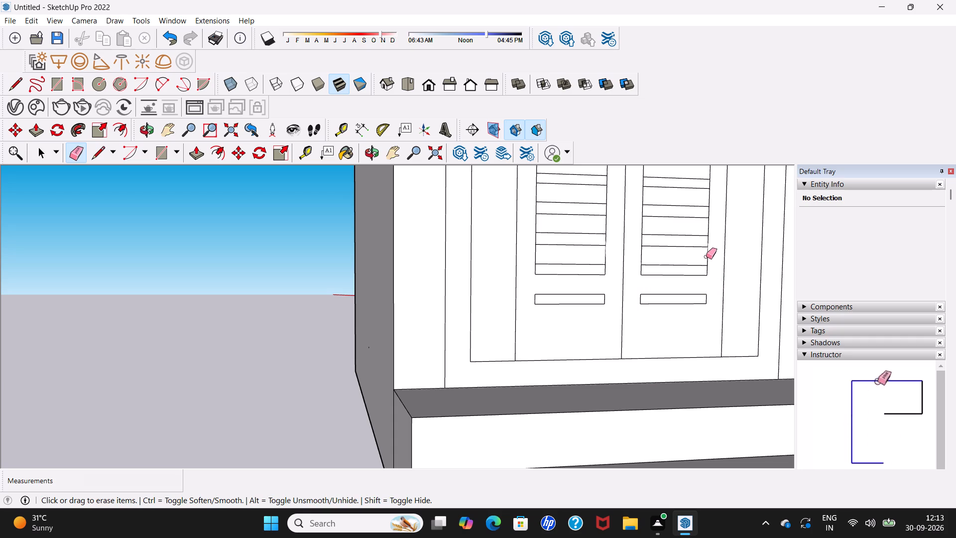
Erase the vertical side edges joining the fourth and fifth slats in both door panels.
left_click(708, 257)
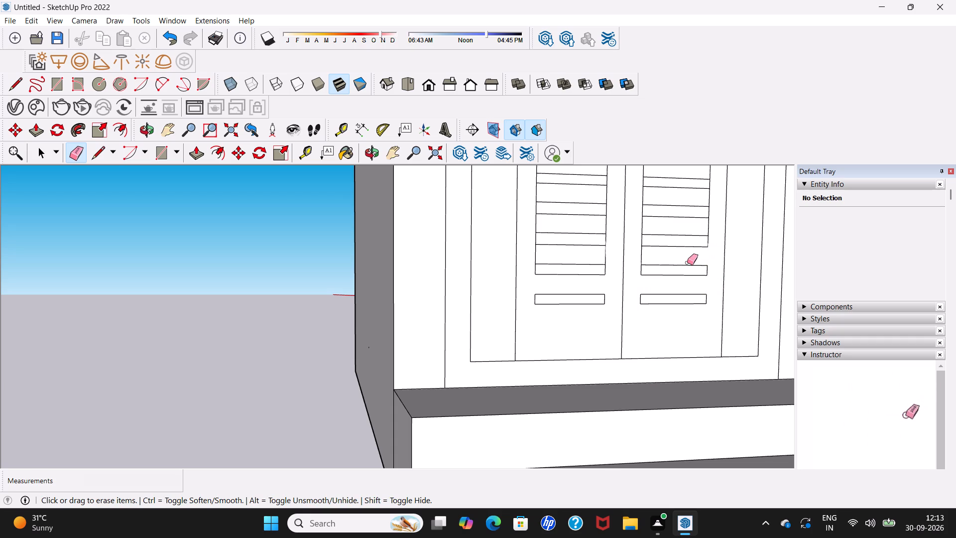
left_click(641, 256)
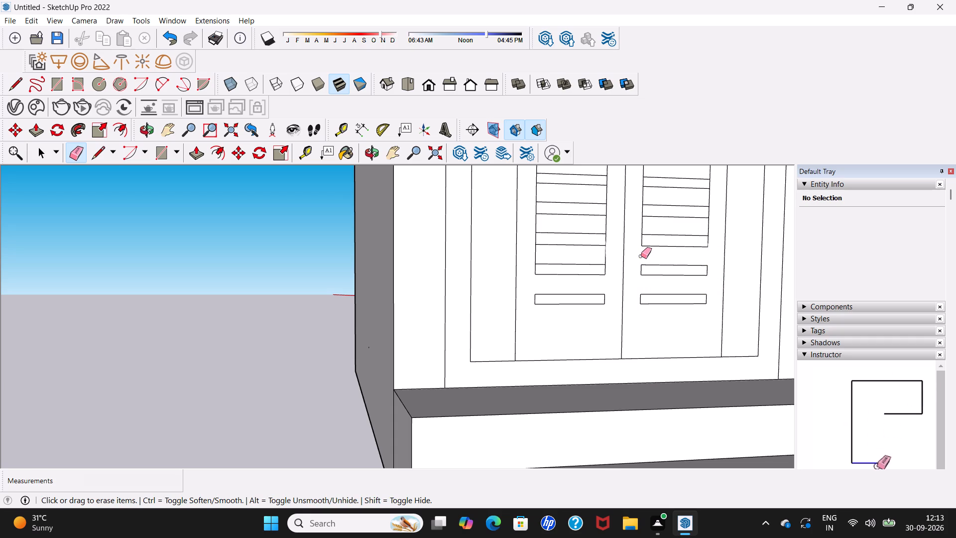
left_click(606, 257)
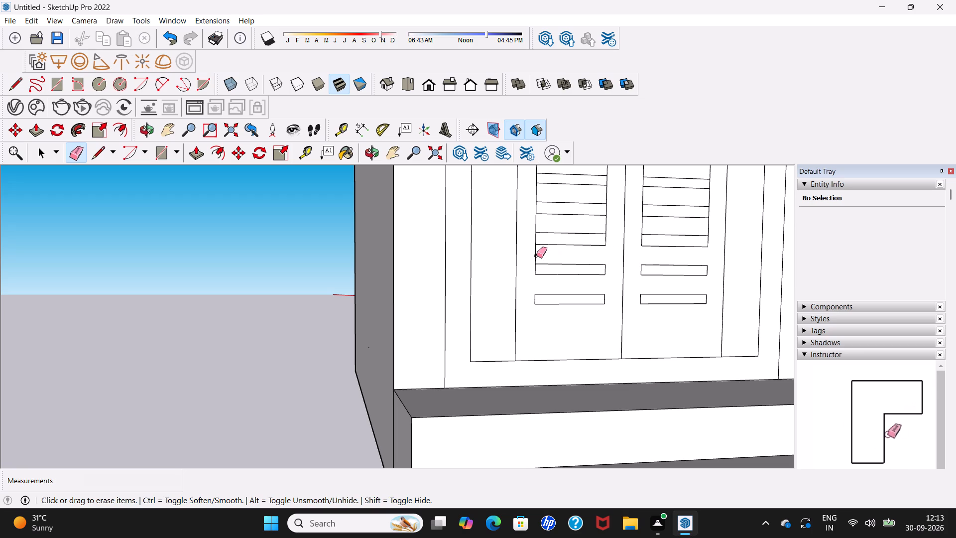
left_click(536, 254)
Erase the remaining side edges between the top four slats of the left door panel, leaving separate slat rectangles.
scroll(536, 254, "down", 6)
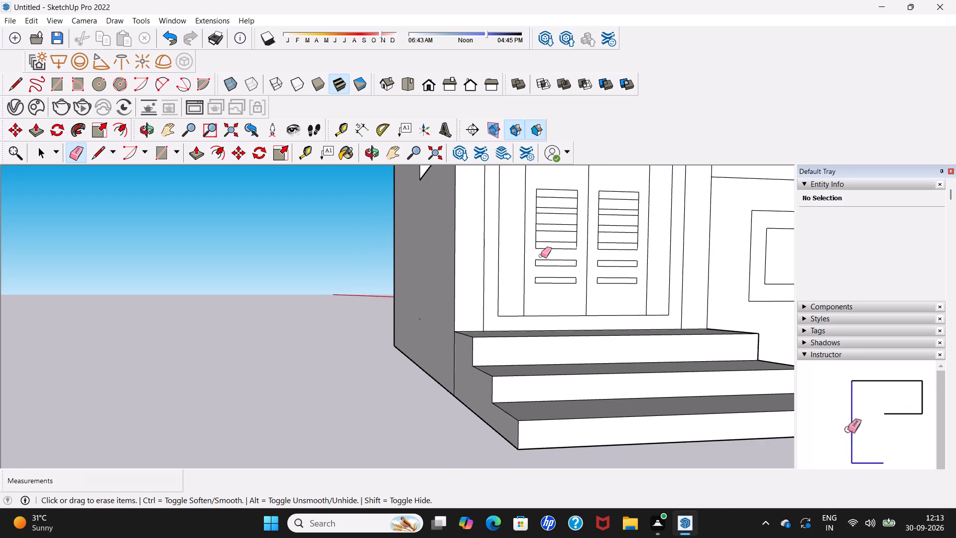
middle_click_drag(541, 256, 464, 317, "shift")
scroll(461, 306, "up", 4)
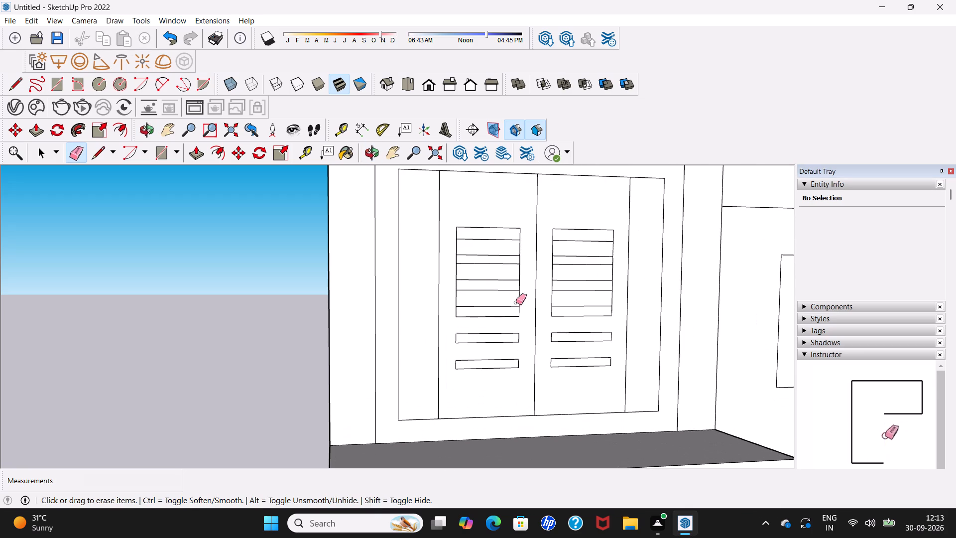
left_click(520, 298)
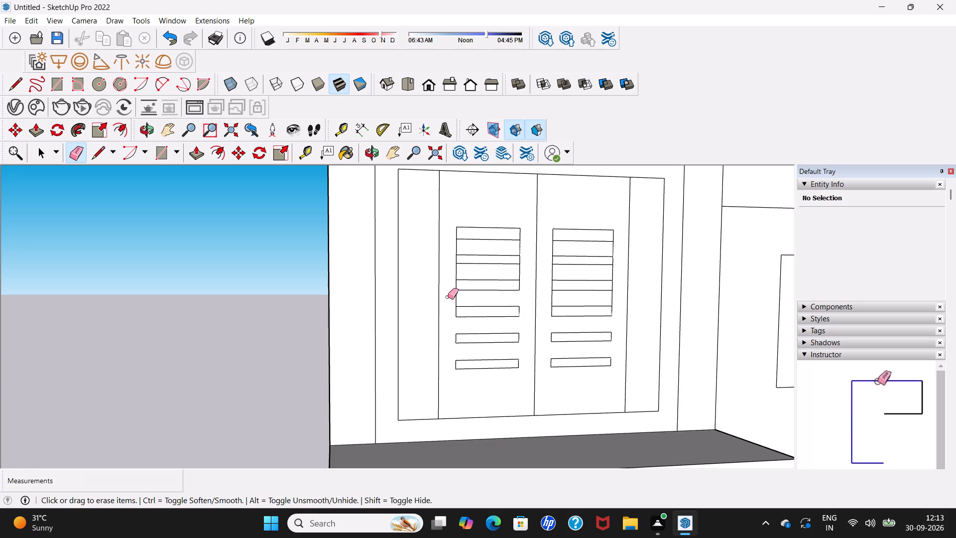
left_click(456, 298)
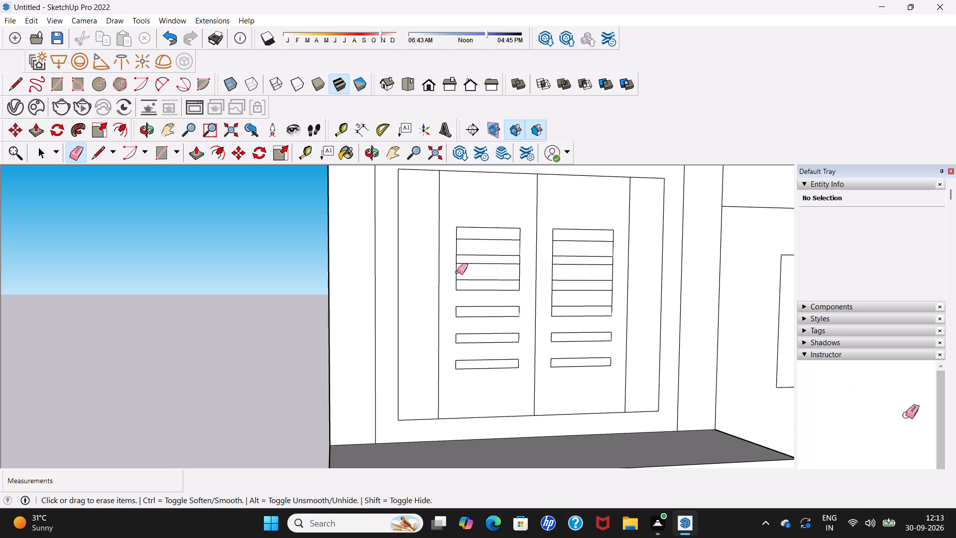
left_click(457, 272)
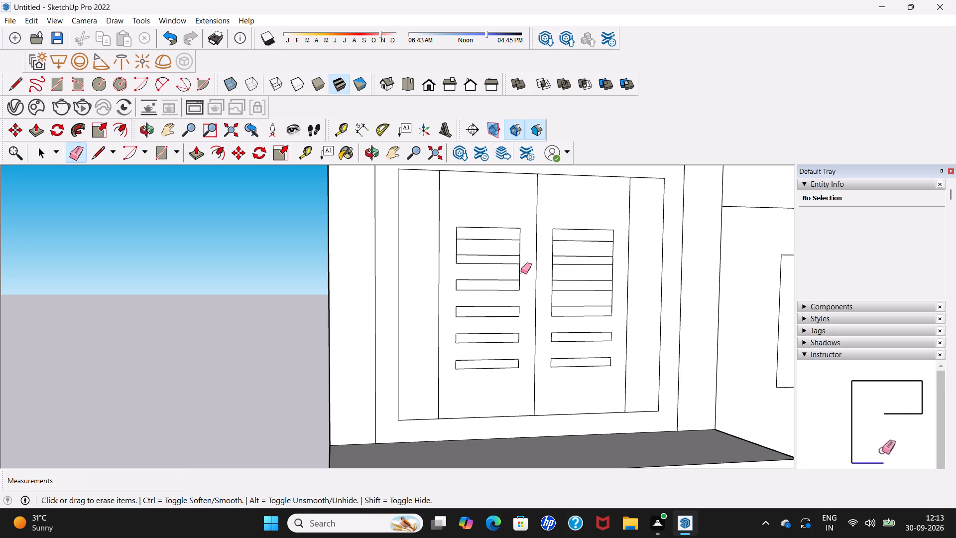
left_click(521, 271)
left_click(520, 247)
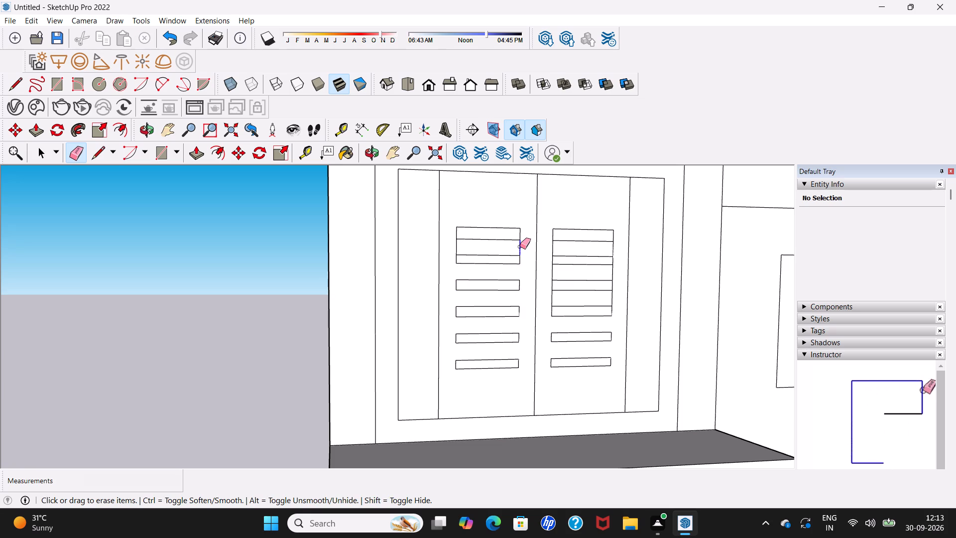
left_click(457, 249)
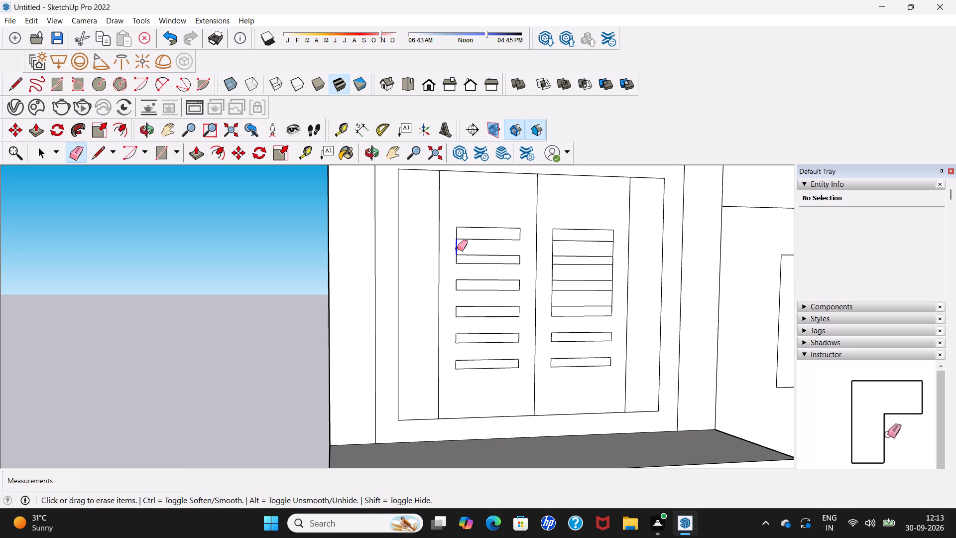
Erase the remaining side edges between the top four slats of the right door panel, leaving separate slat rectangles.
left_click(553, 248)
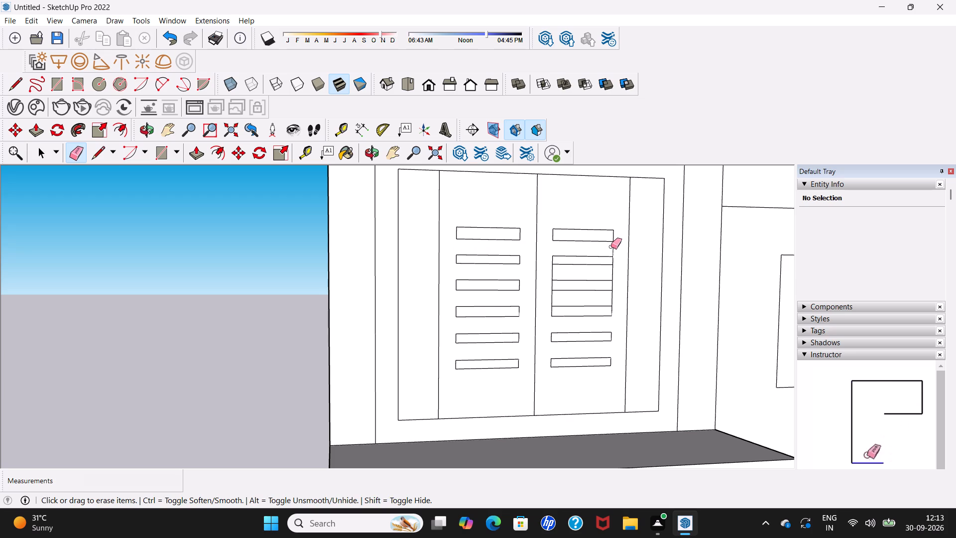
left_click(613, 250)
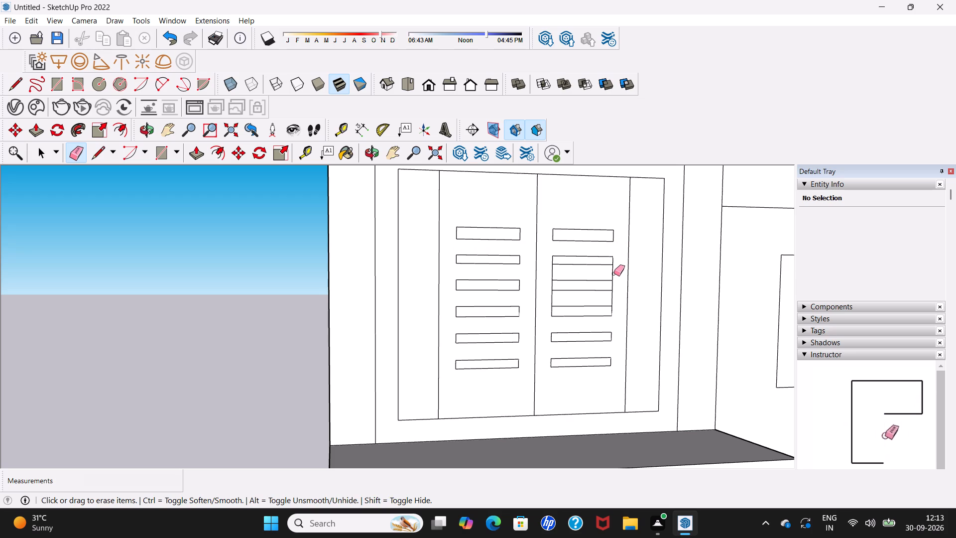
left_click(613, 274)
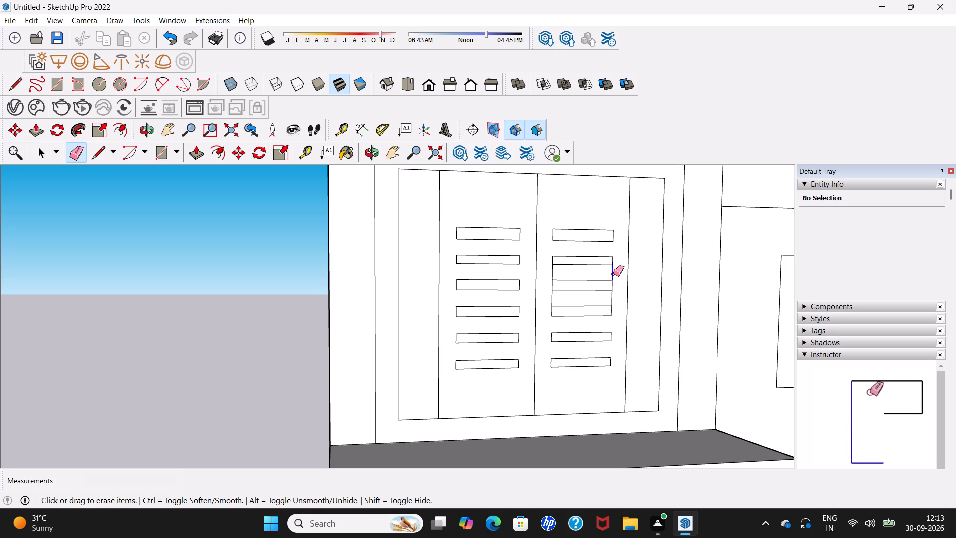
left_click(552, 274)
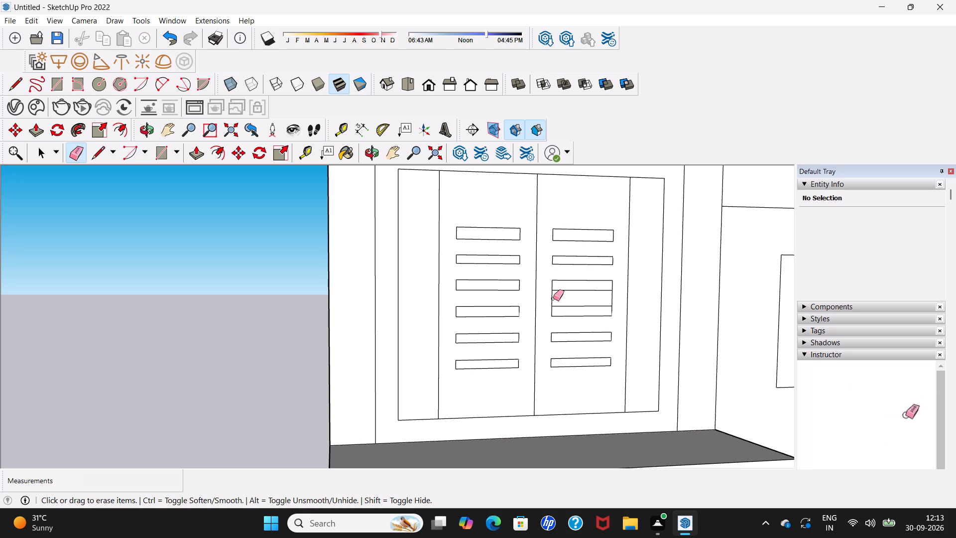
left_click(553, 298)
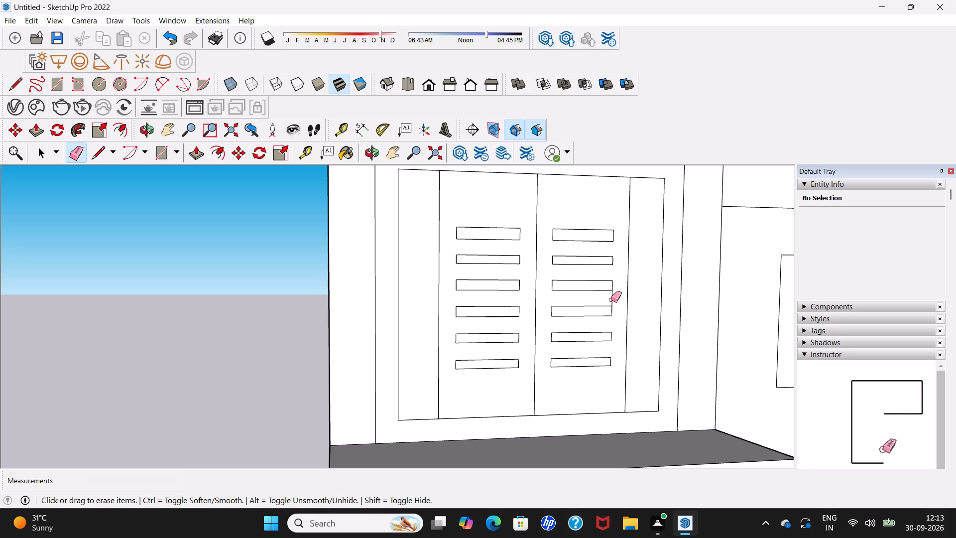
left_click(612, 299)
Examine the whole building from the front and side, including the slatted double door and entrance steps.
scroll(612, 299, "down", 12)
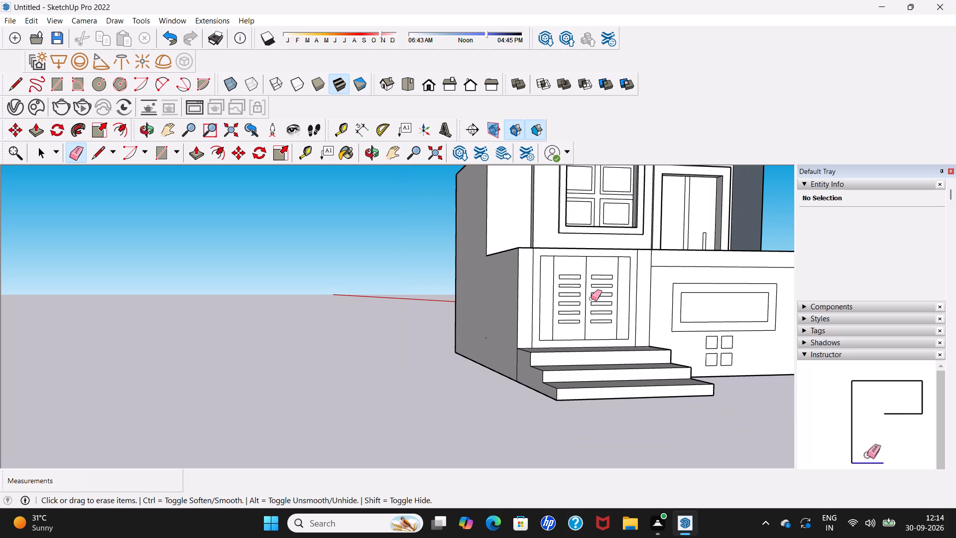
scroll(591, 298, "down", 7)
middle_click_drag(591, 298, 508, 304)
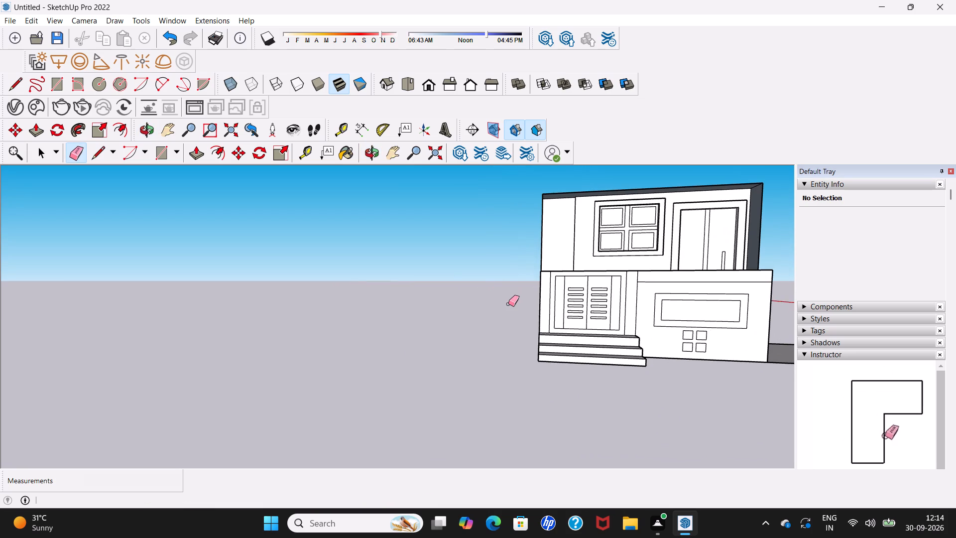
key("space")
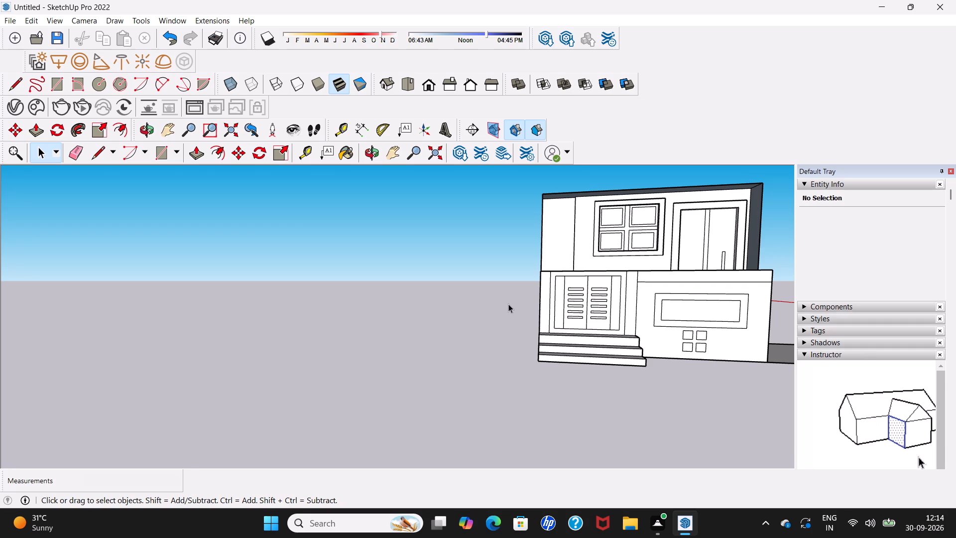
middle_click_drag(640, 311, 511, 300, "shift")
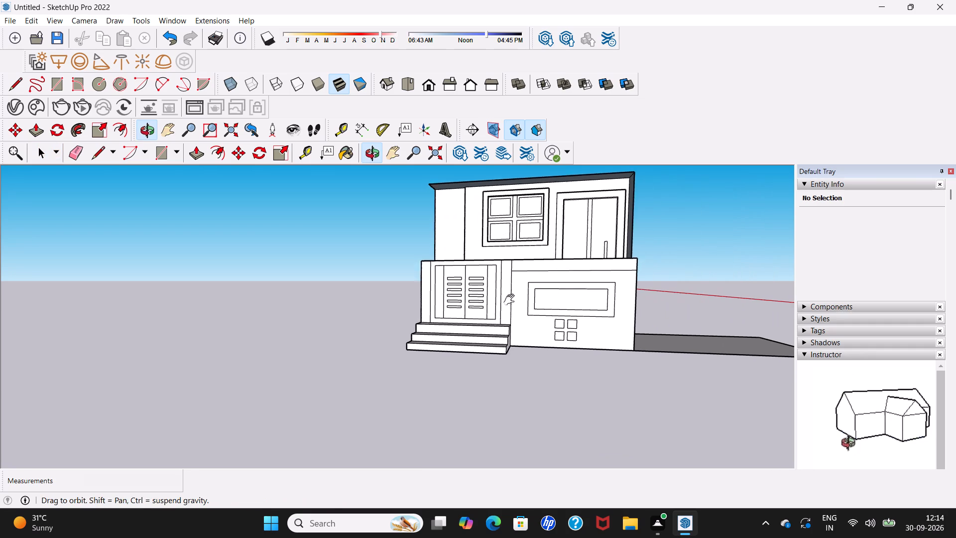
middle_click_drag(511, 300, 507, 300, "shift")
middle_click_drag(405, 312, 552, 313)
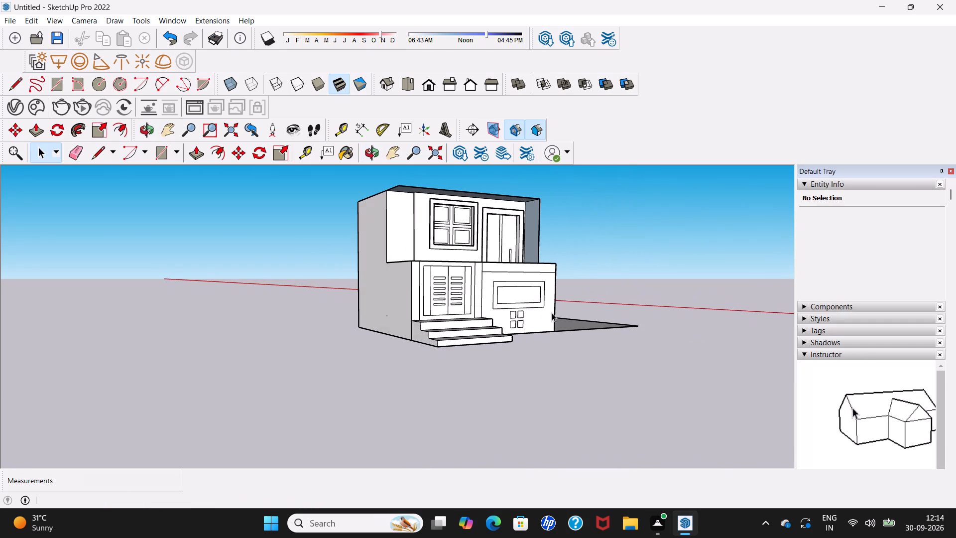
scroll(552, 313, "down", 3)
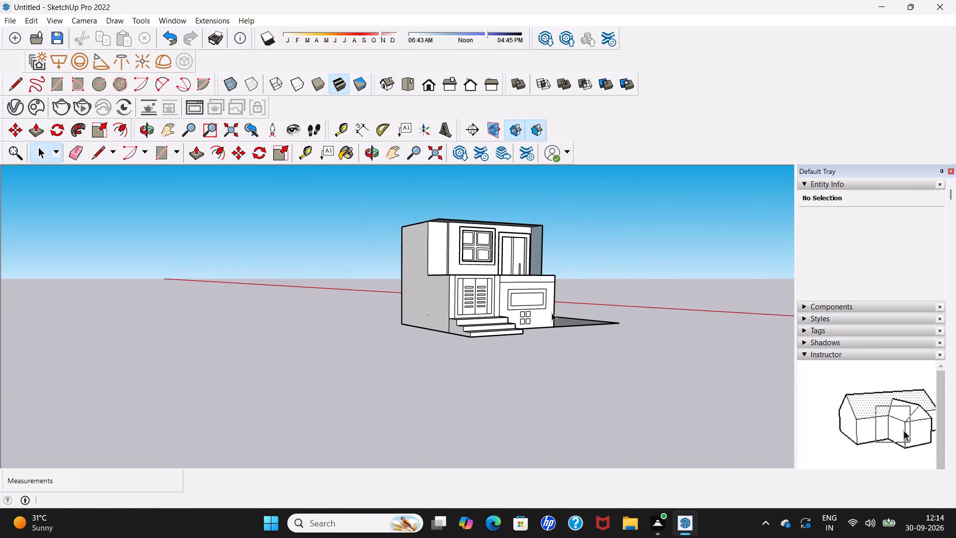
middle_click_drag(517, 313, 447, 320)
Draw full-height vertical lines on both sides of the lower double door's centre line, along the inner slat ends.
scroll(448, 315, "up", 10)
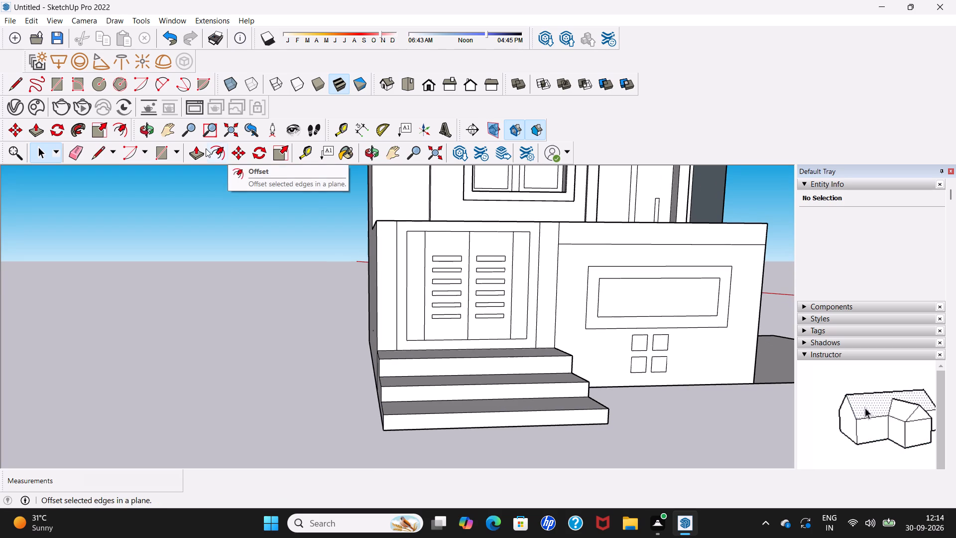
left_click(95, 155)
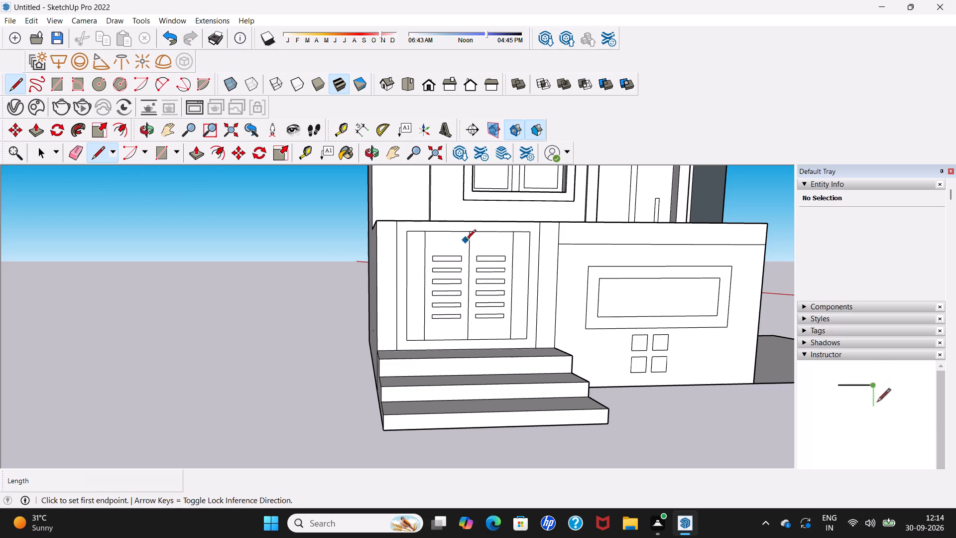
left_click(461, 234)
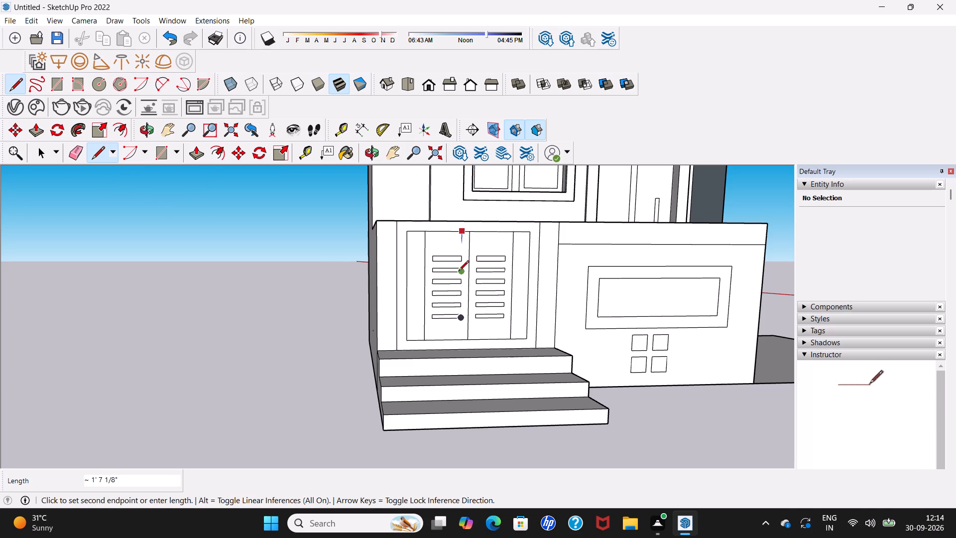
left_click(456, 339)
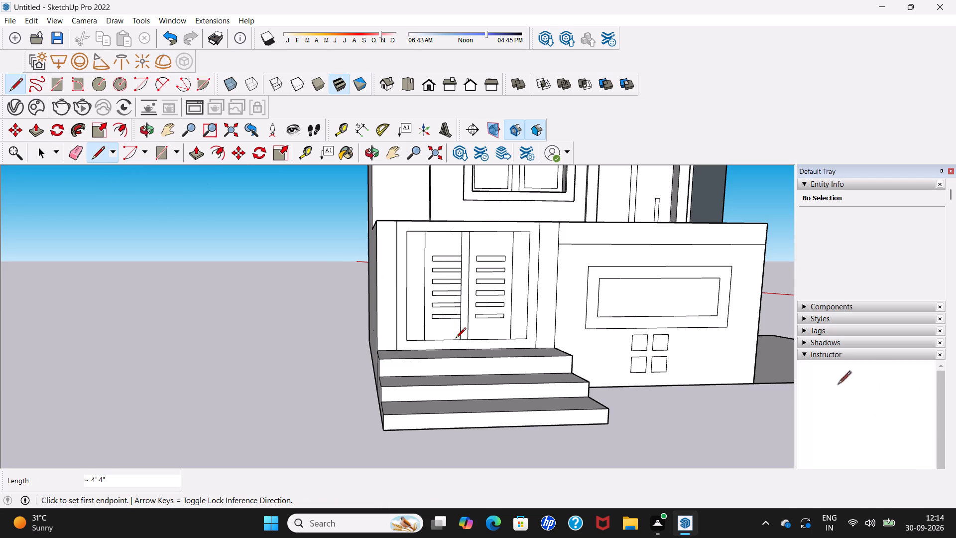
left_click(476, 257)
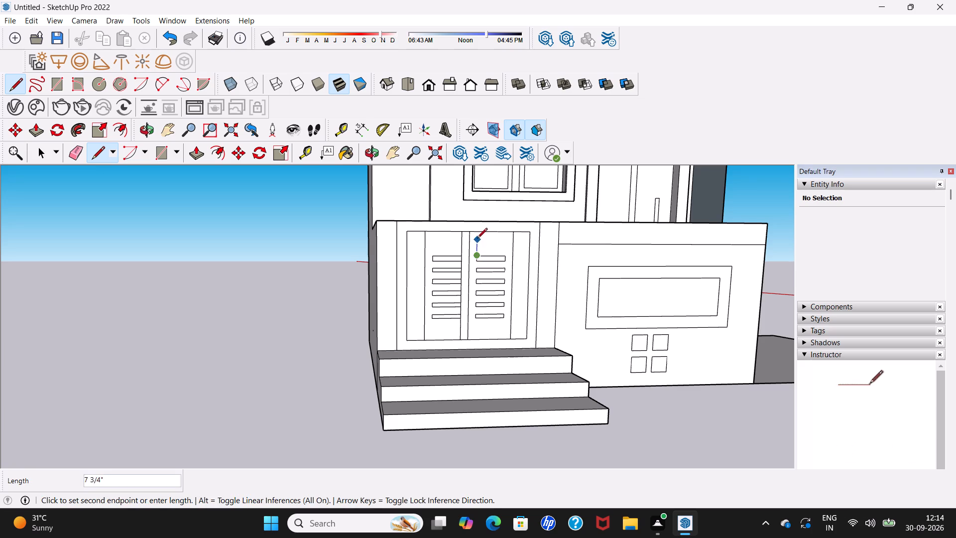
left_click(478, 235)
left_click(475, 264)
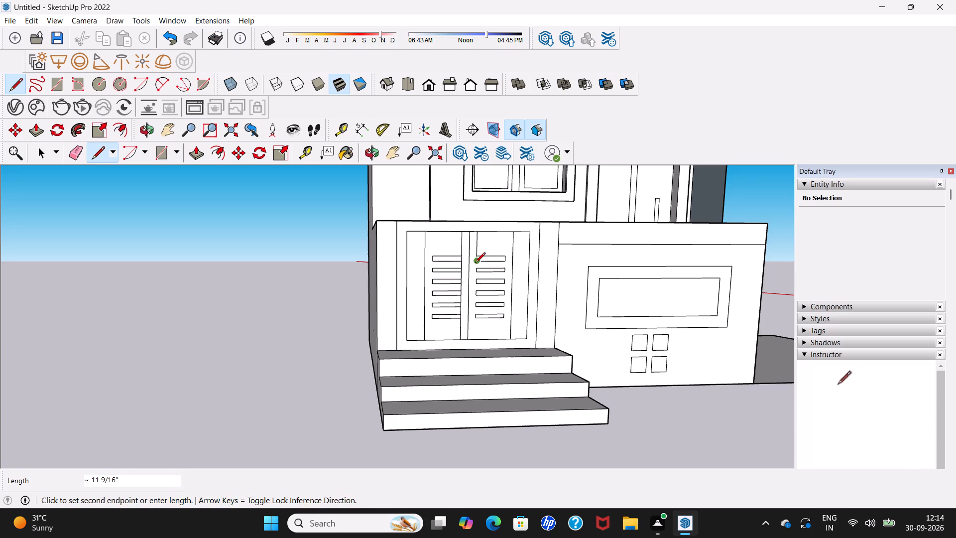
left_click(478, 343)
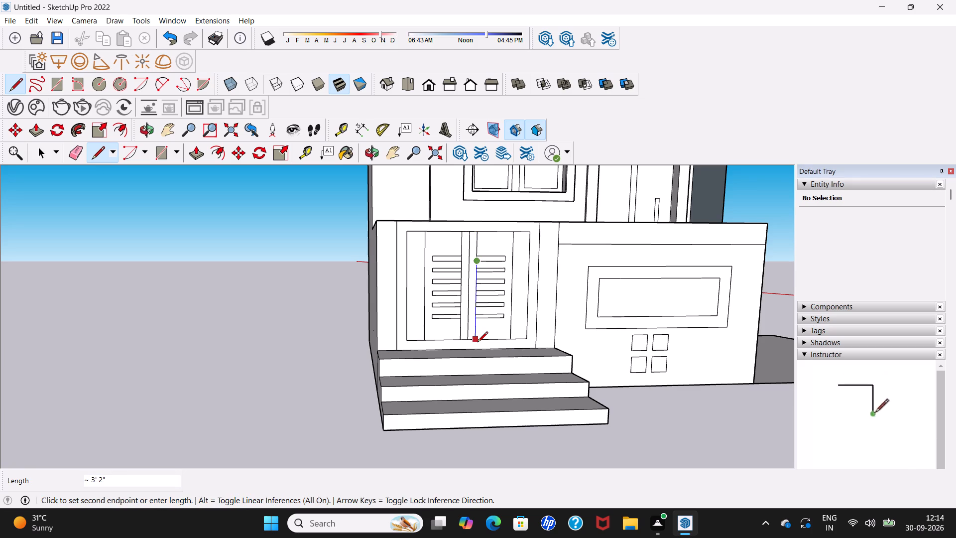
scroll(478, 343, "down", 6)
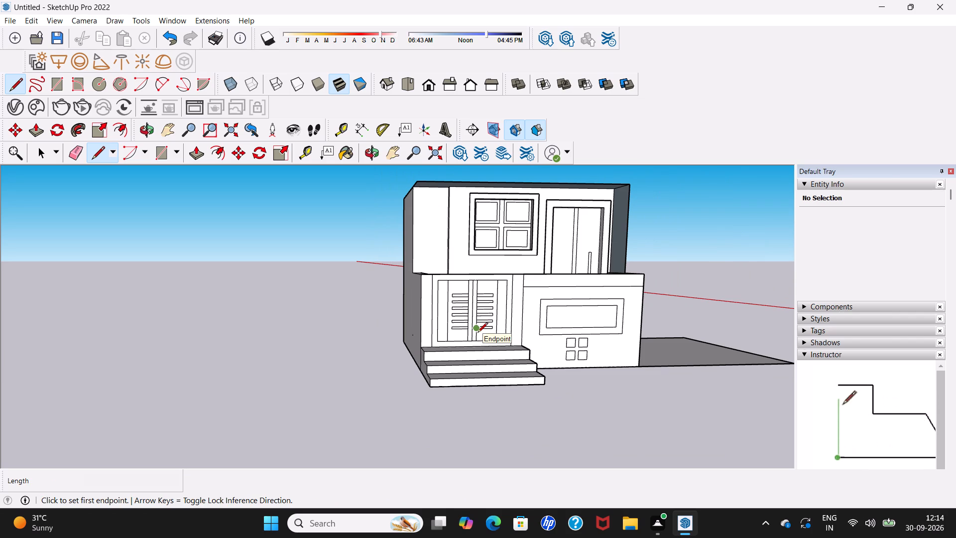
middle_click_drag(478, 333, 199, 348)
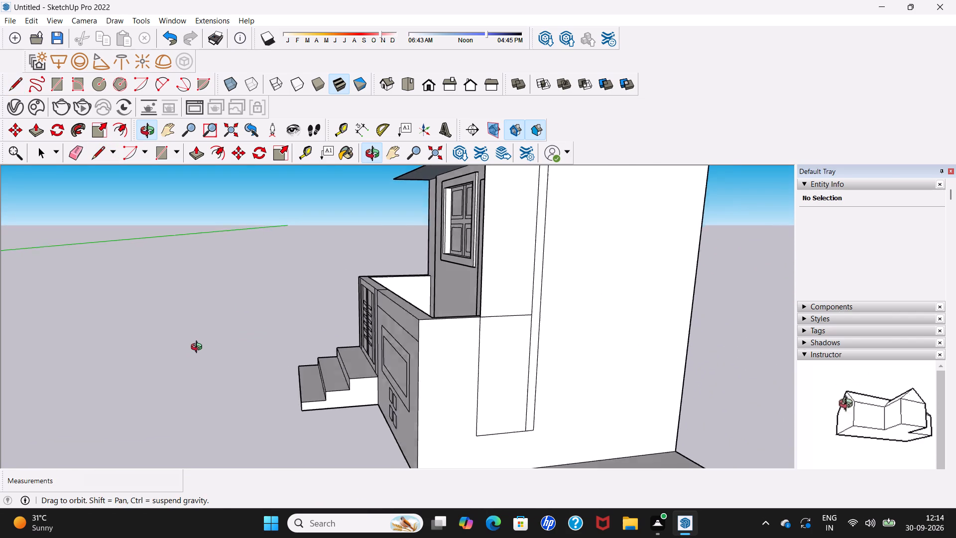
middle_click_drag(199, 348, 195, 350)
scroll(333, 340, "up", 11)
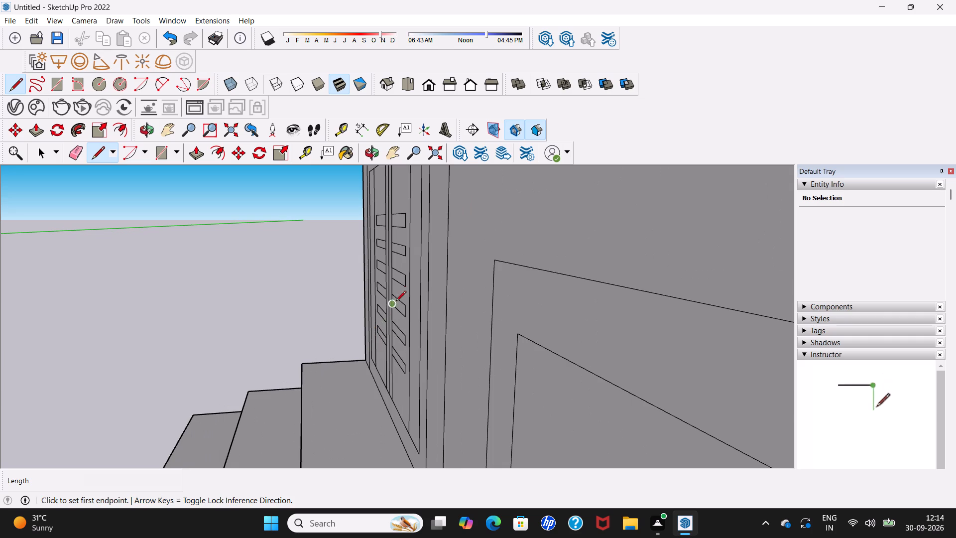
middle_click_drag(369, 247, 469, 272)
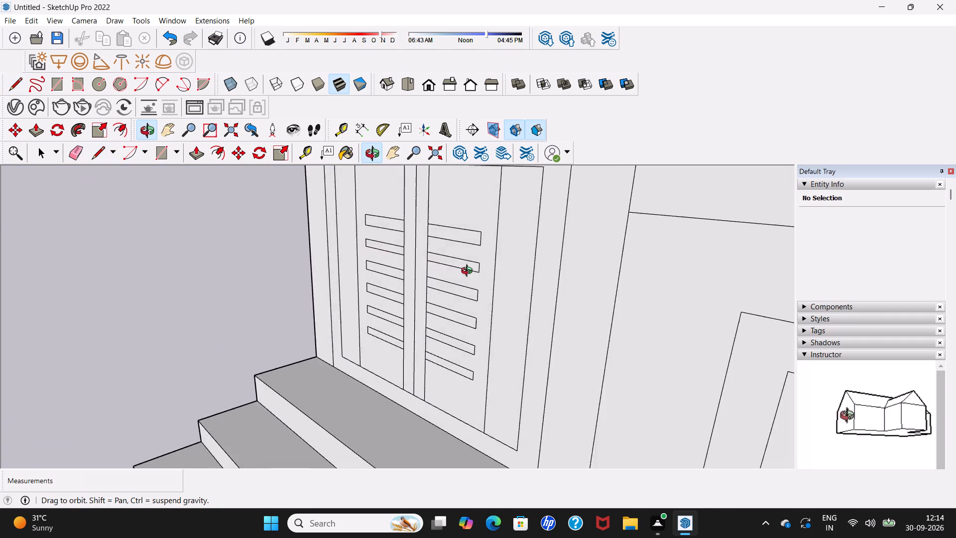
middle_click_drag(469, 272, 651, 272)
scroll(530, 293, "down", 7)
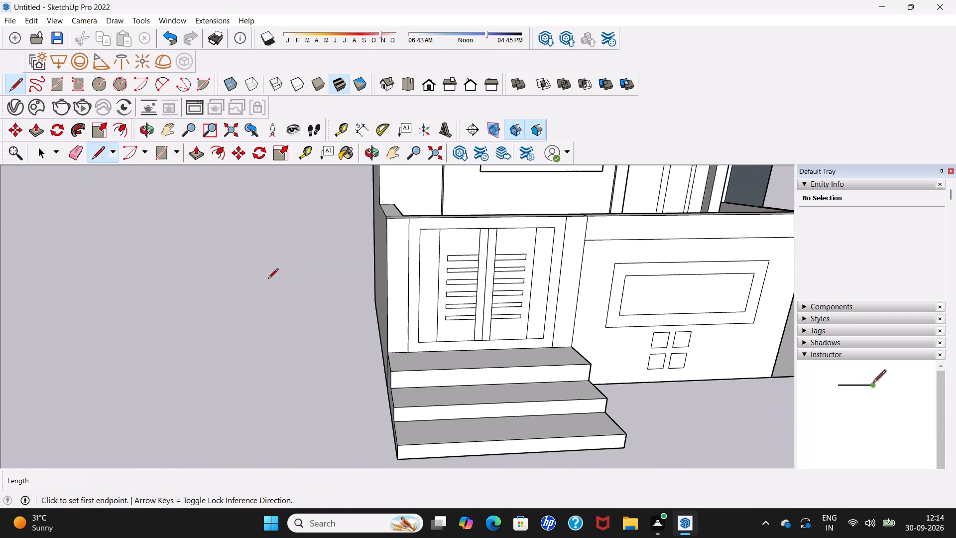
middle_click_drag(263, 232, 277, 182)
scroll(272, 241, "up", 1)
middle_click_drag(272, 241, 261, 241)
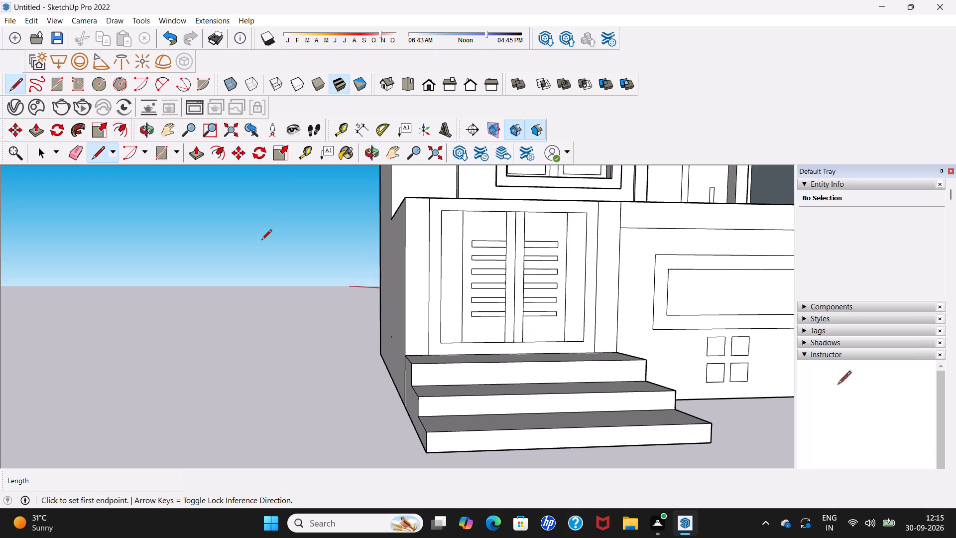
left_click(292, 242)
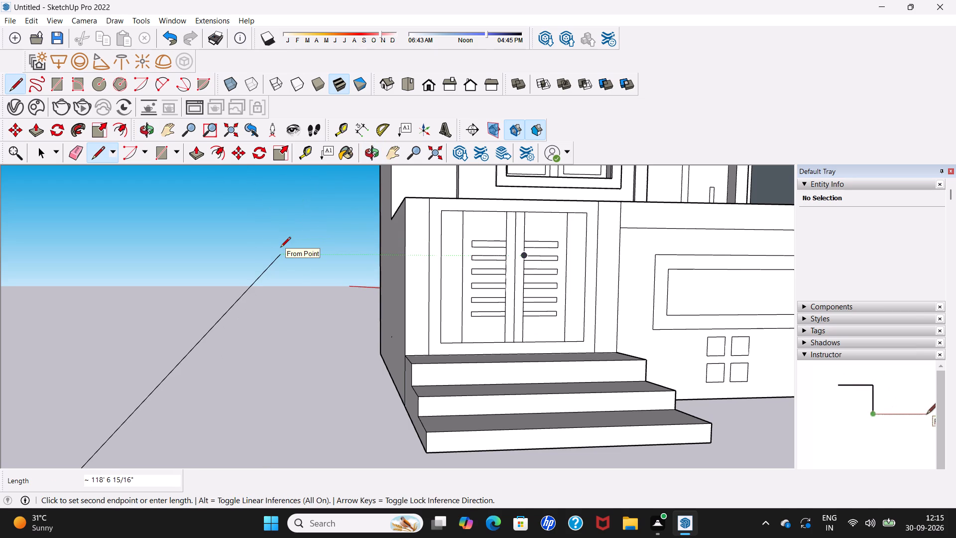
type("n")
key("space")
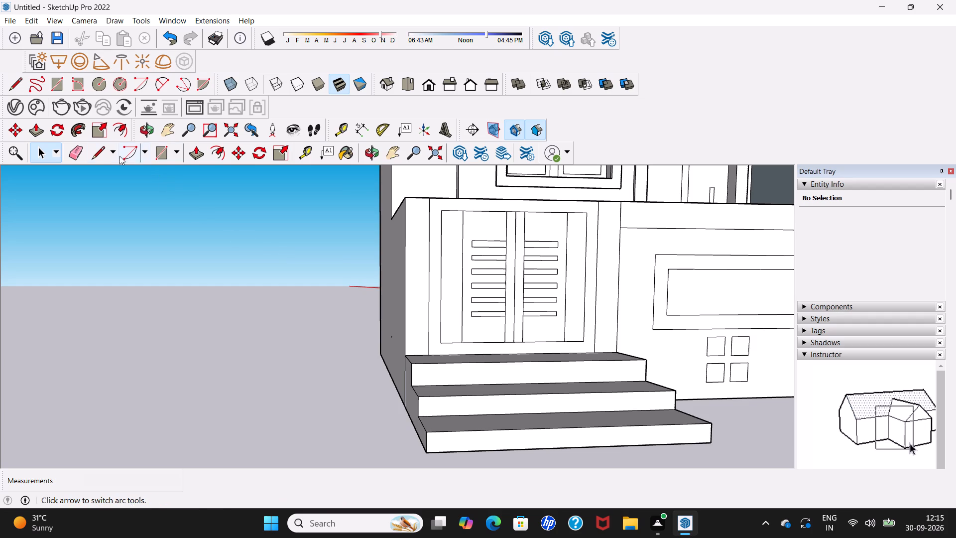
Draw a closed, upright C-shaped handle profile about 4" deep, standing in front of the double door with its short ends facing the door.
left_click(99, 155)
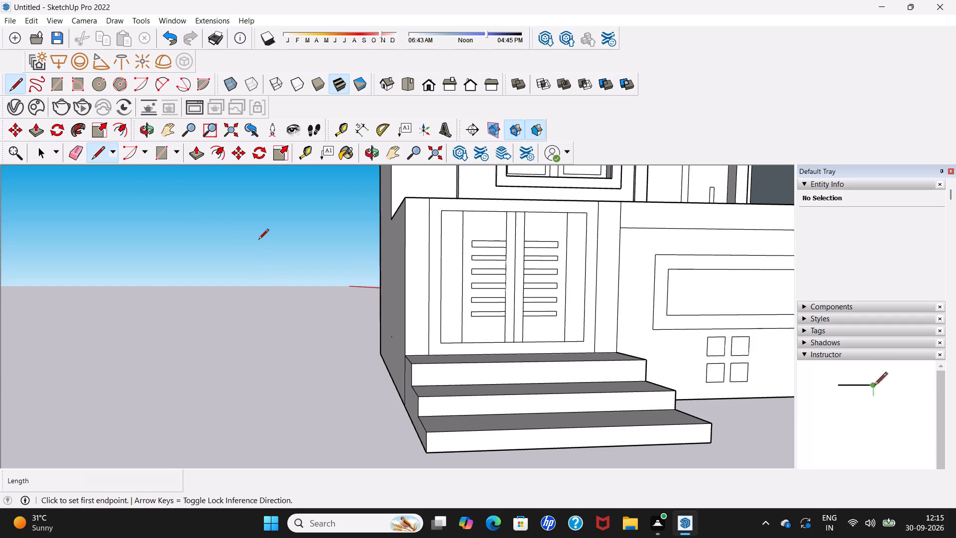
middle_click_drag(258, 240, 0, 202)
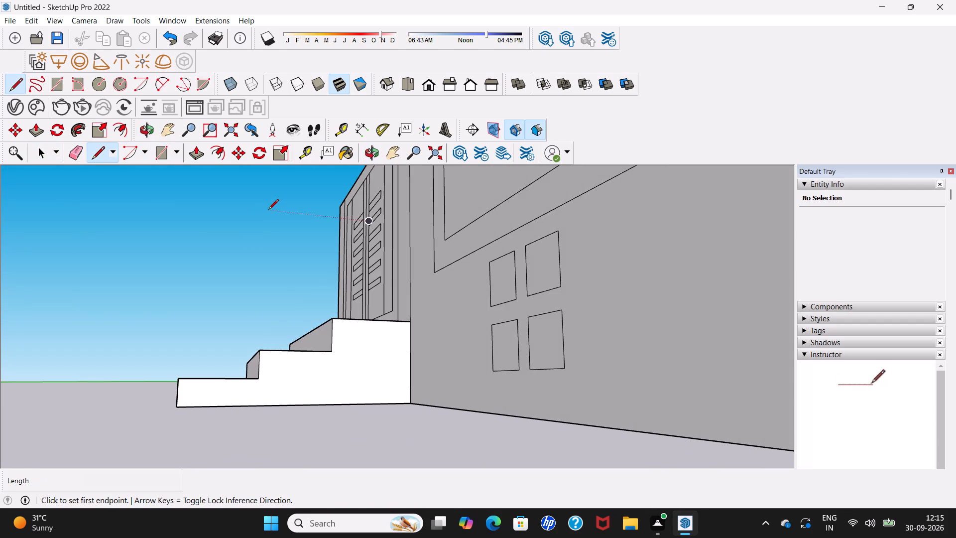
left_click(268, 210)
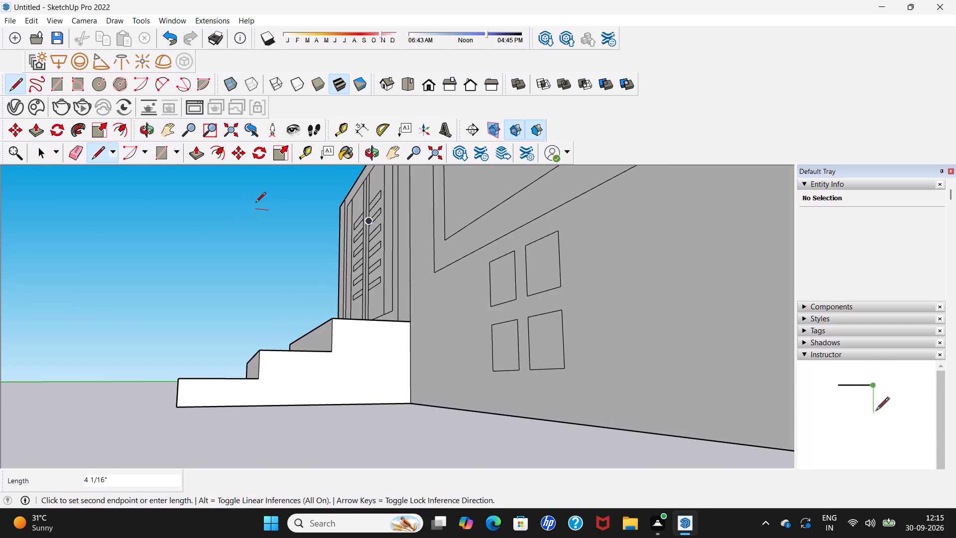
left_click(257, 205)
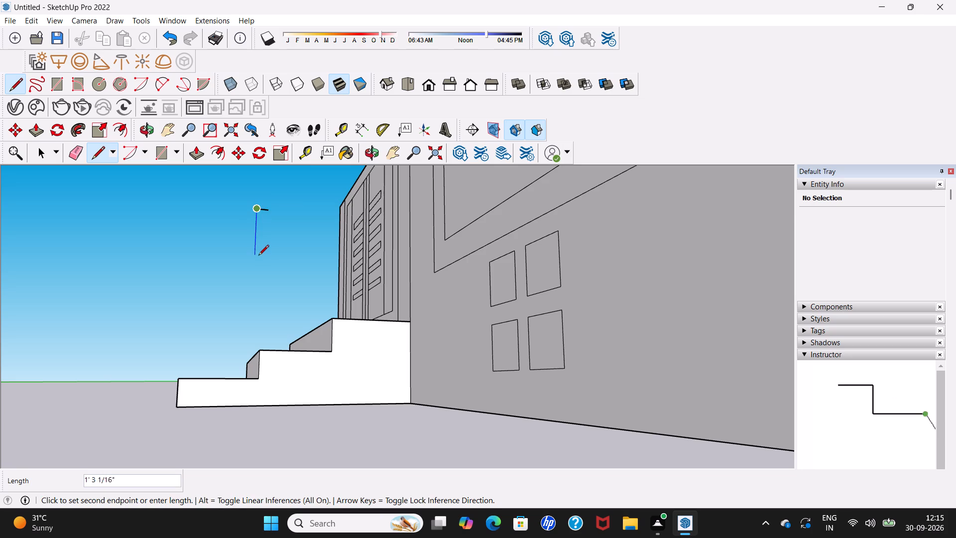
left_click(259, 267)
left_click(267, 267)
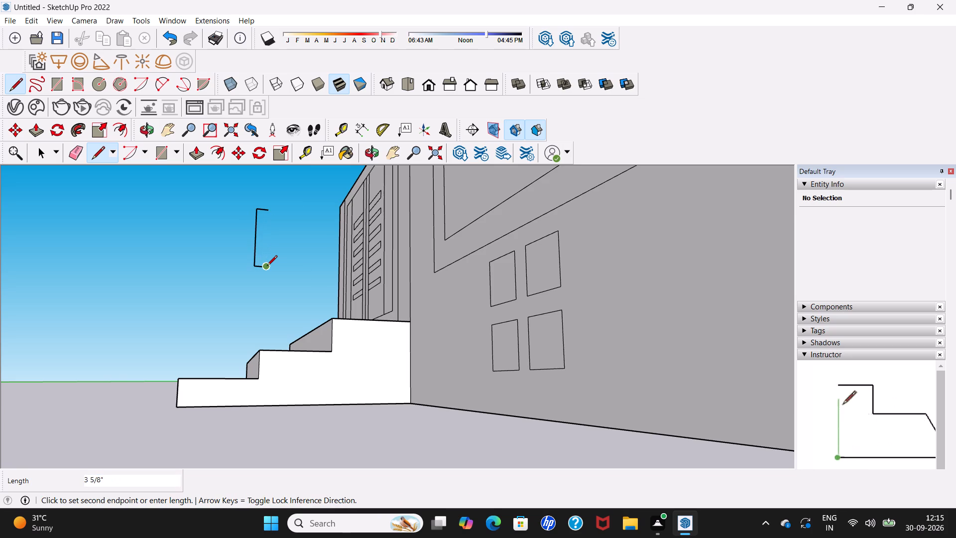
middle_click_drag(267, 267, 253, 299)
scroll(267, 279, "up", 4)
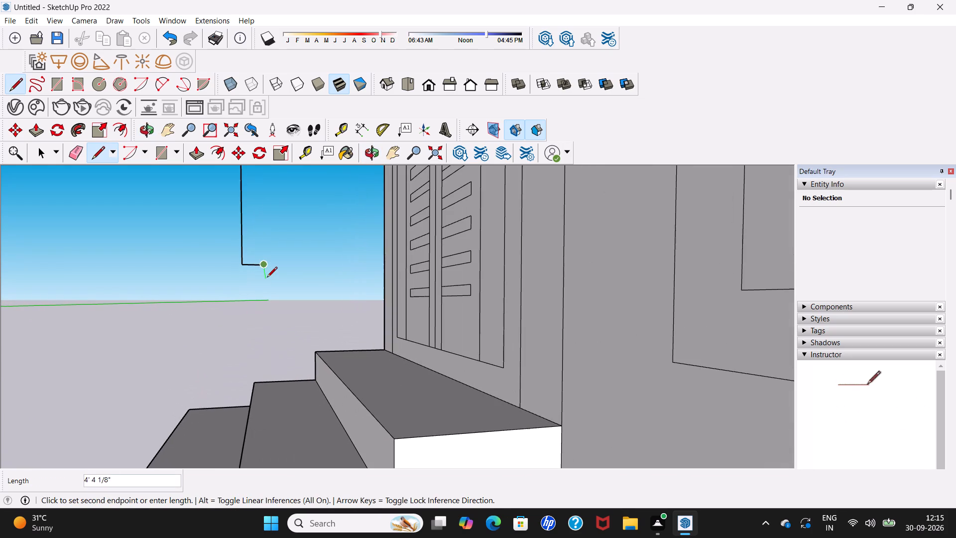
scroll(265, 260, "up", 2)
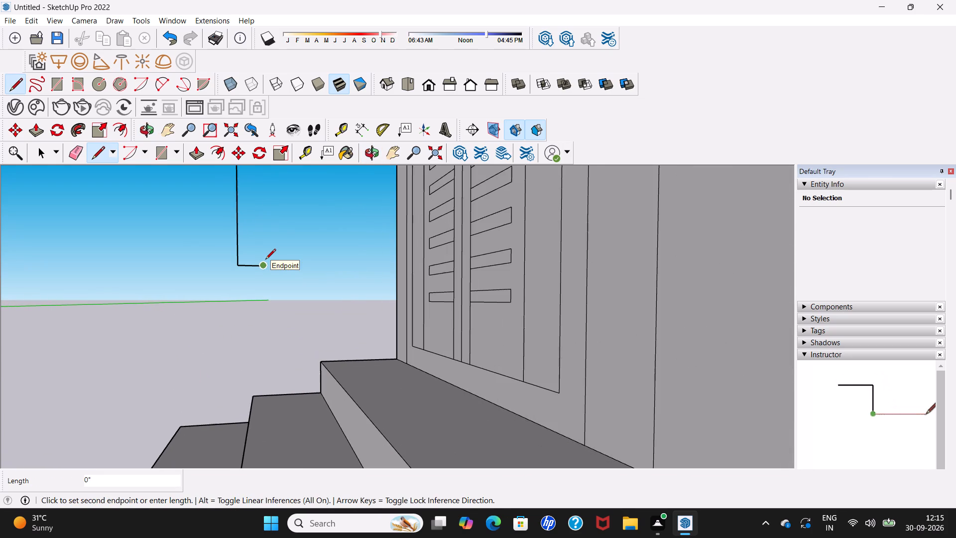
left_click(265, 260)
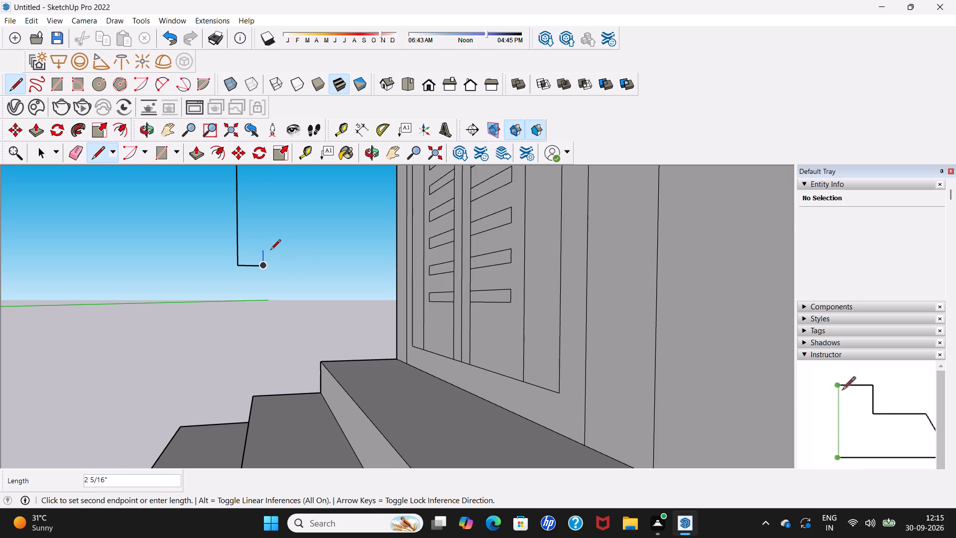
left_click(270, 252)
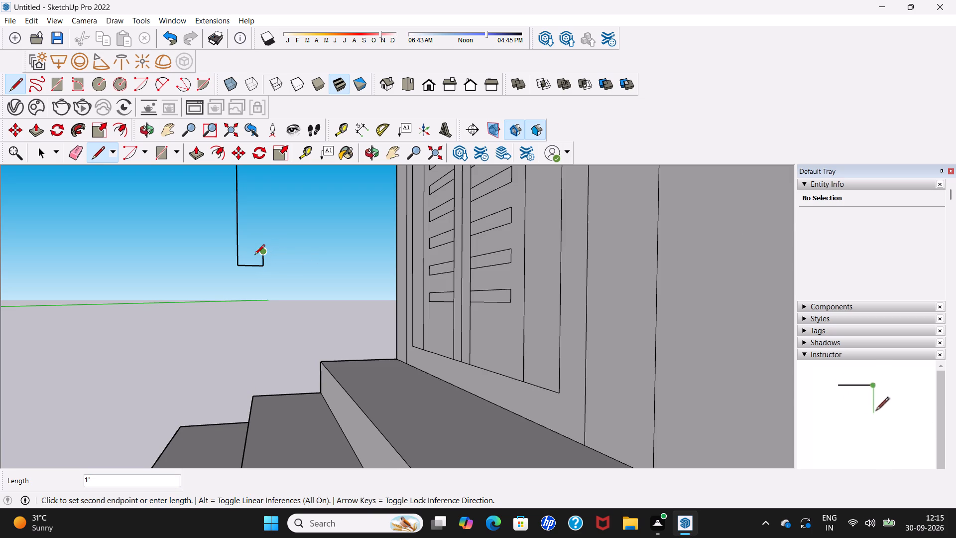
left_click(249, 257)
scroll(253, 225, "down", 6)
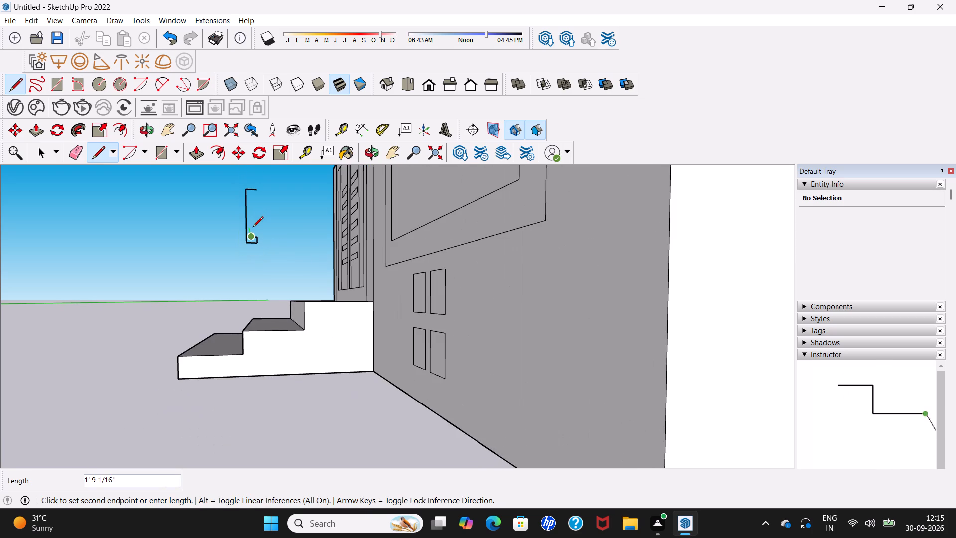
left_click(254, 197)
left_click(258, 197)
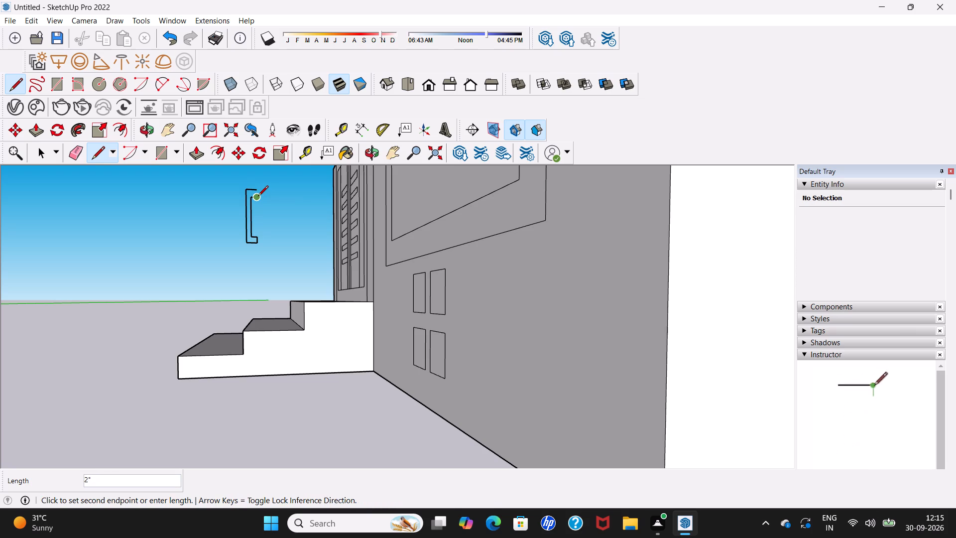
scroll(258, 191, "up", 2)
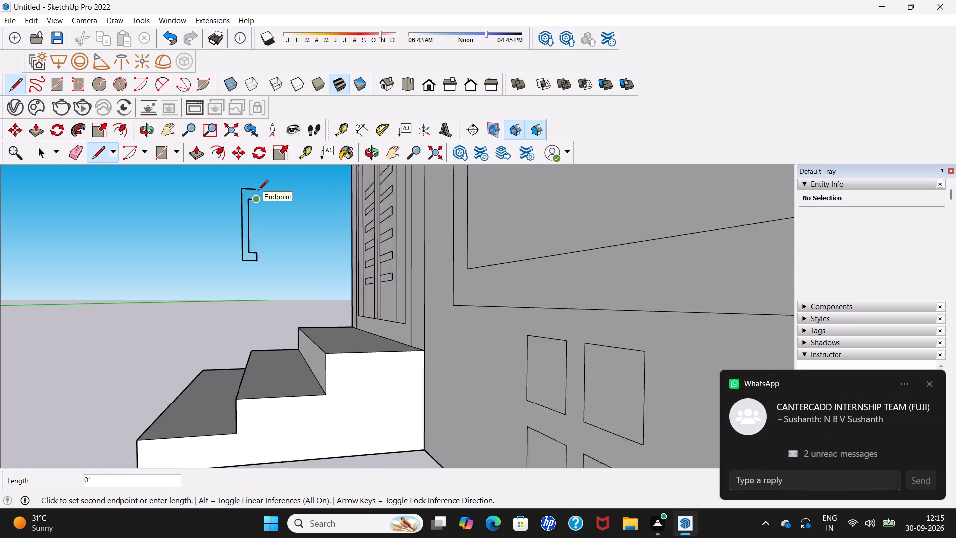
scroll(258, 191, "up", 2)
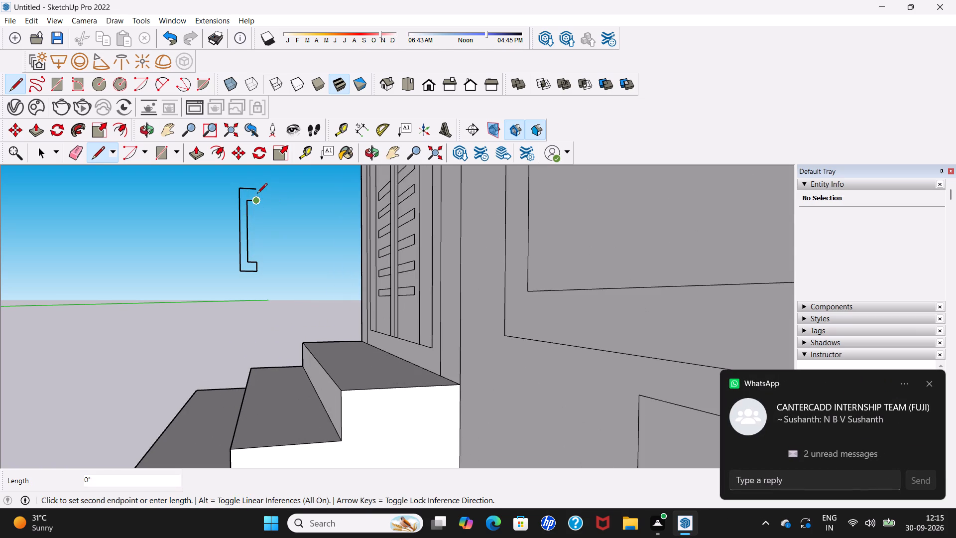
left_click(258, 191)
Push/Pull the C-shaped handle profile to a thickness of 1 7/16".
scroll(258, 191, "down", 5)
middle_click_drag(258, 191, 505, 259)
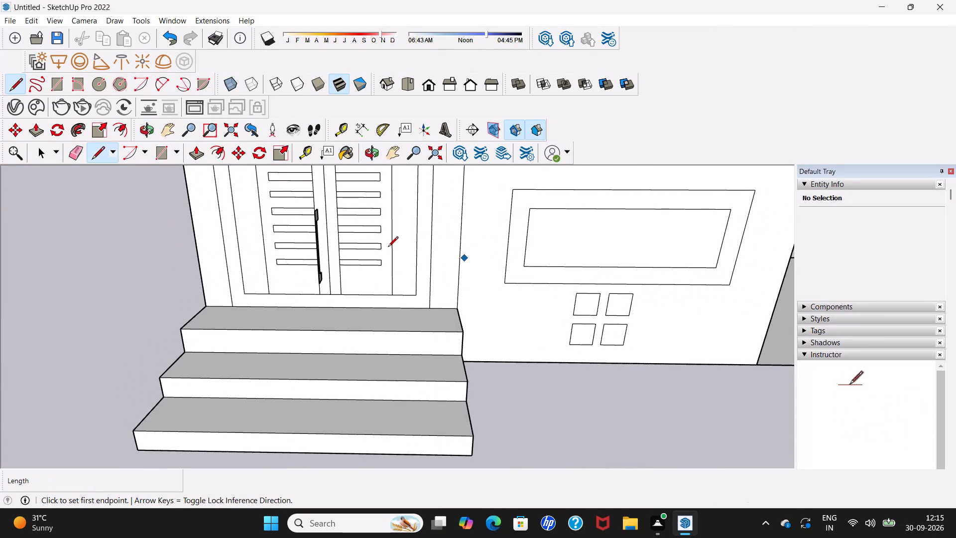
middle_click_drag(289, 240, 157, 221)
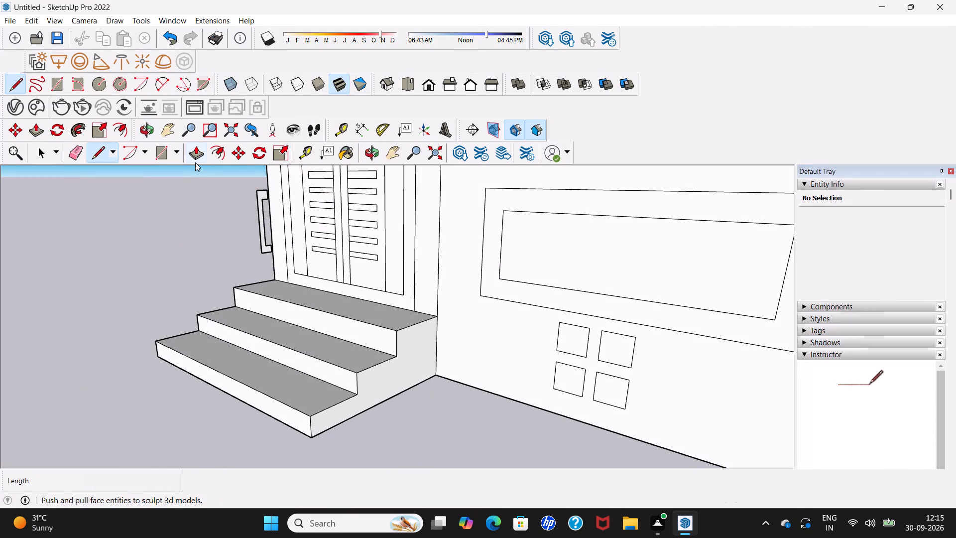
left_click(197, 158)
scroll(291, 227, "up", 6)
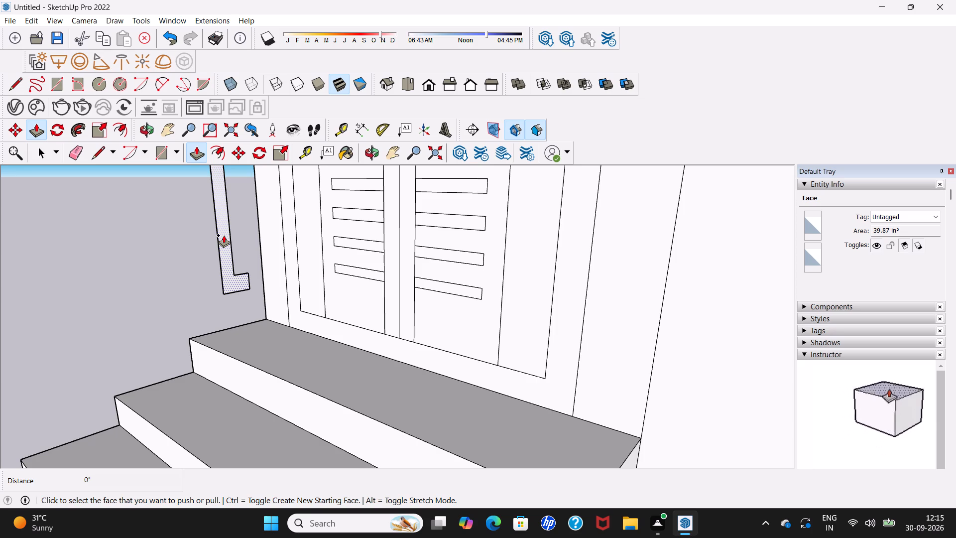
left_click(224, 235)
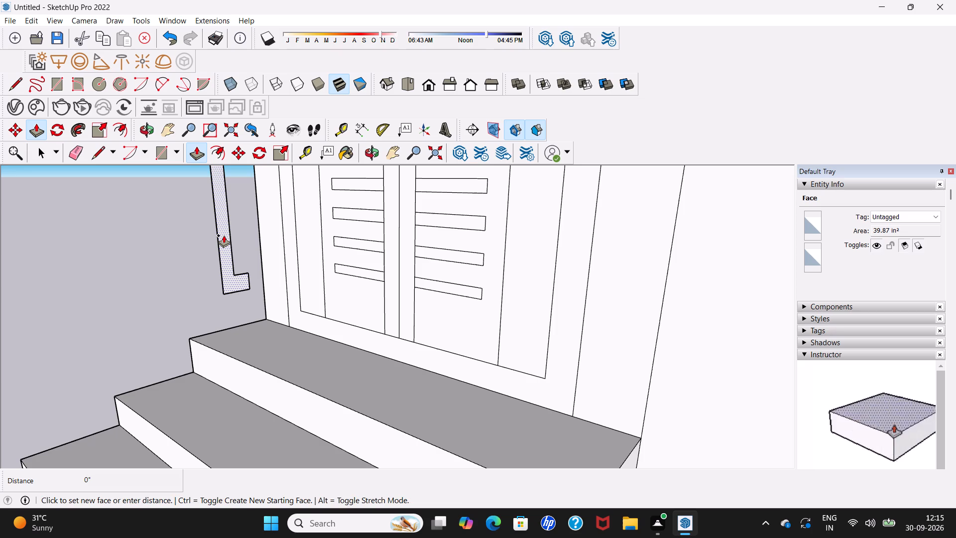
left_click(230, 237)
scroll(230, 239, "down", 5)
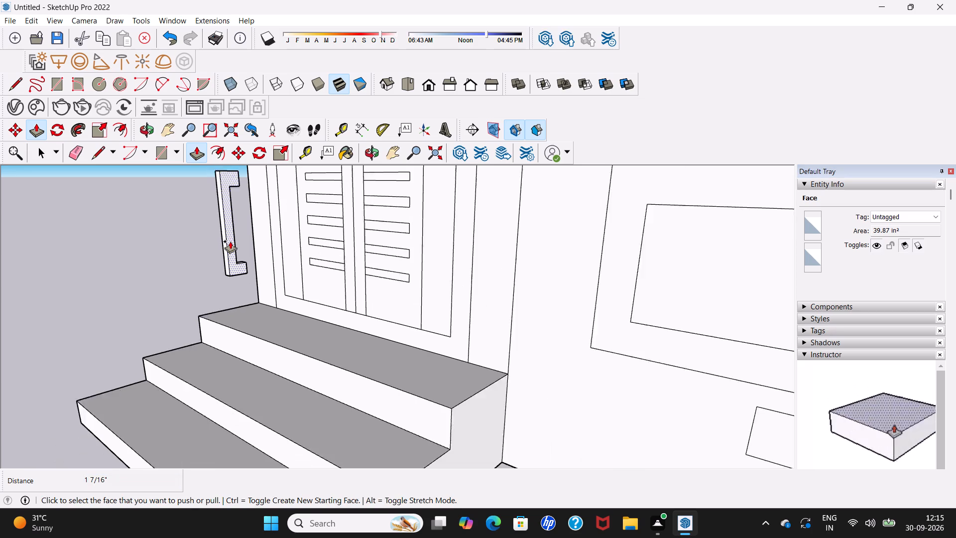
scroll(230, 241, "down", 2)
middle_click_drag(231, 248, 329, 273)
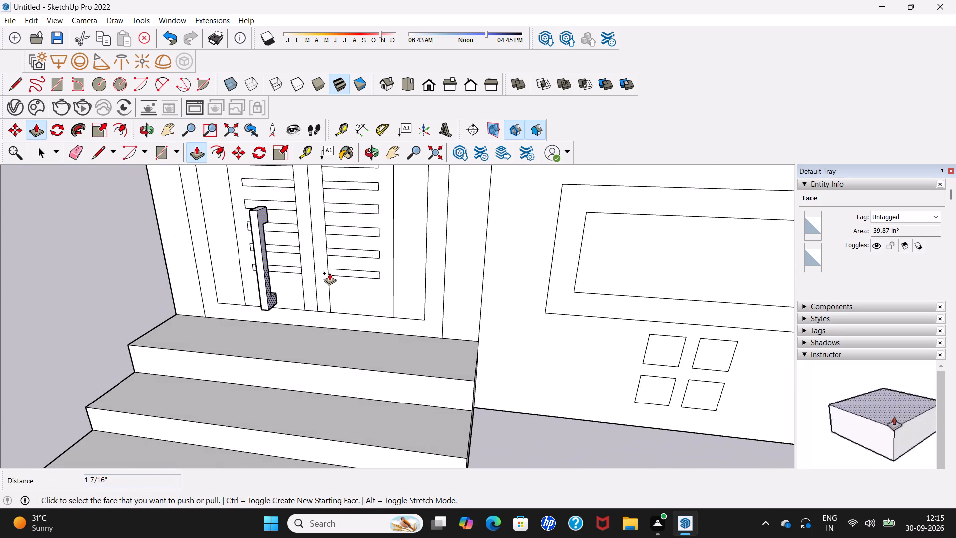
key("space")
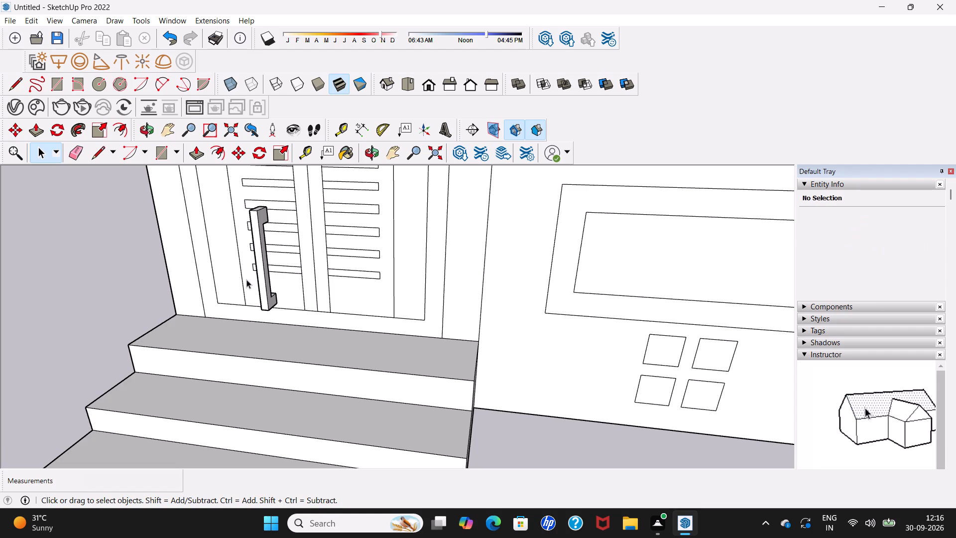
Move the C-shaped handle about 2' 9 7/8" up onto the lower double door's centre strip, beside the centre line.
triple_click(268, 276)
double_click(268, 277)
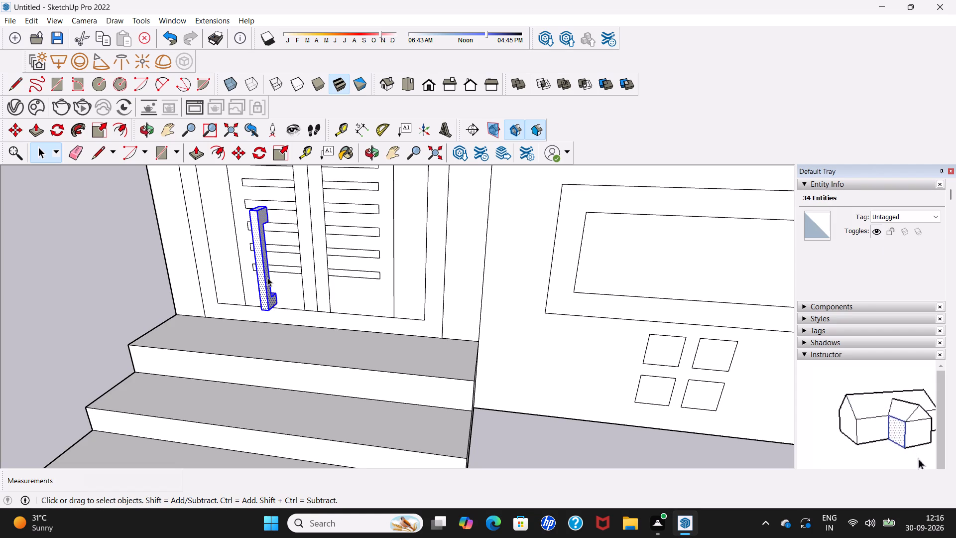
left_click(238, 156)
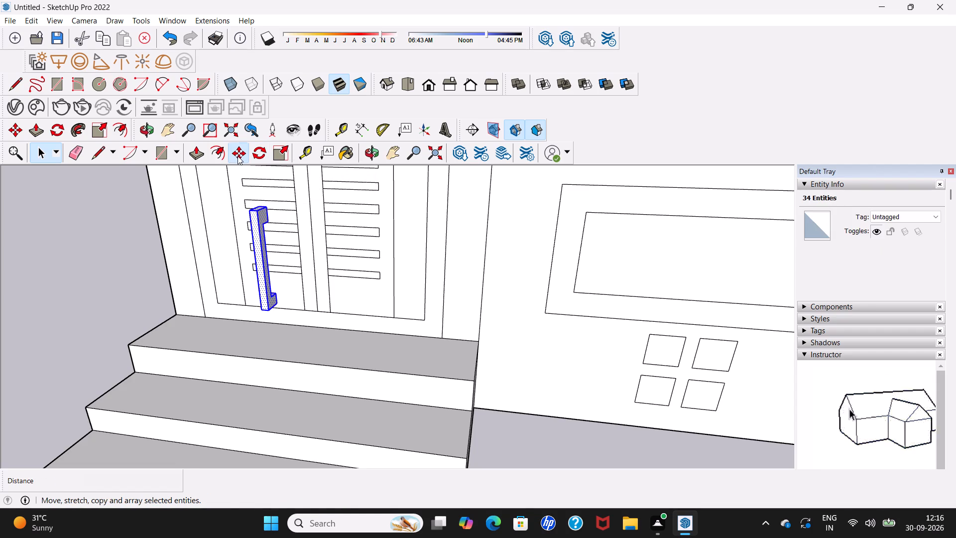
left_click(265, 207)
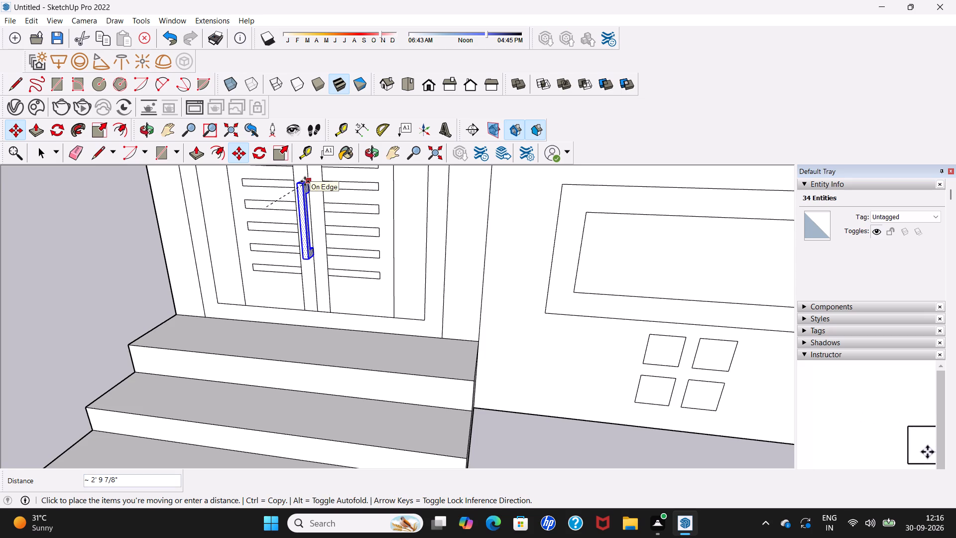
left_click(305, 181)
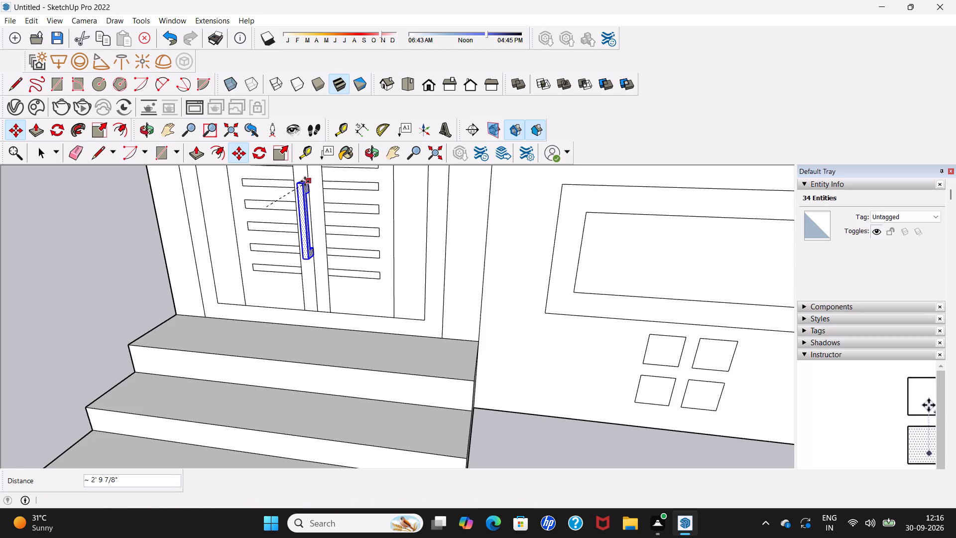
Copy the handle 2 3/8" along the green axis to the other side of the double door's centre line.
left_click(305, 181)
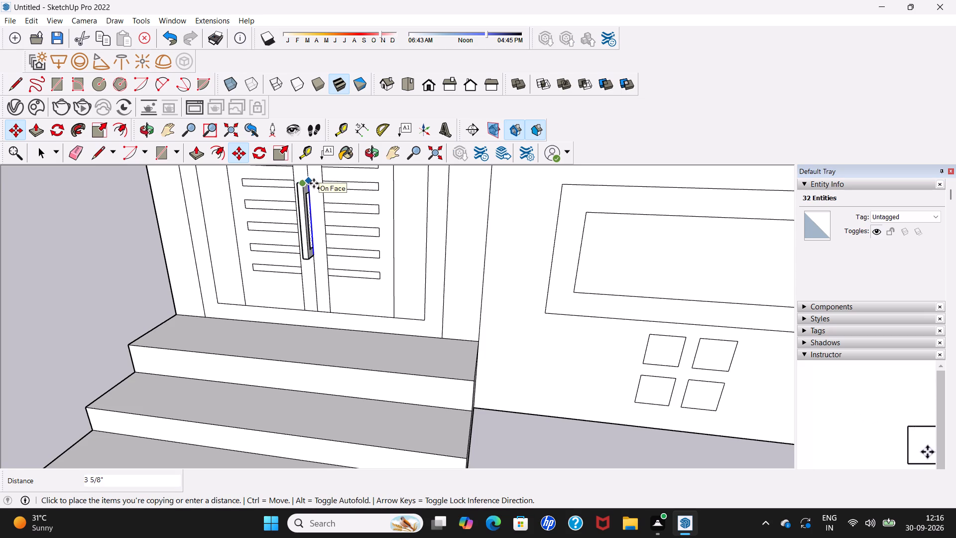
middle_click_drag(314, 184, 203, 212)
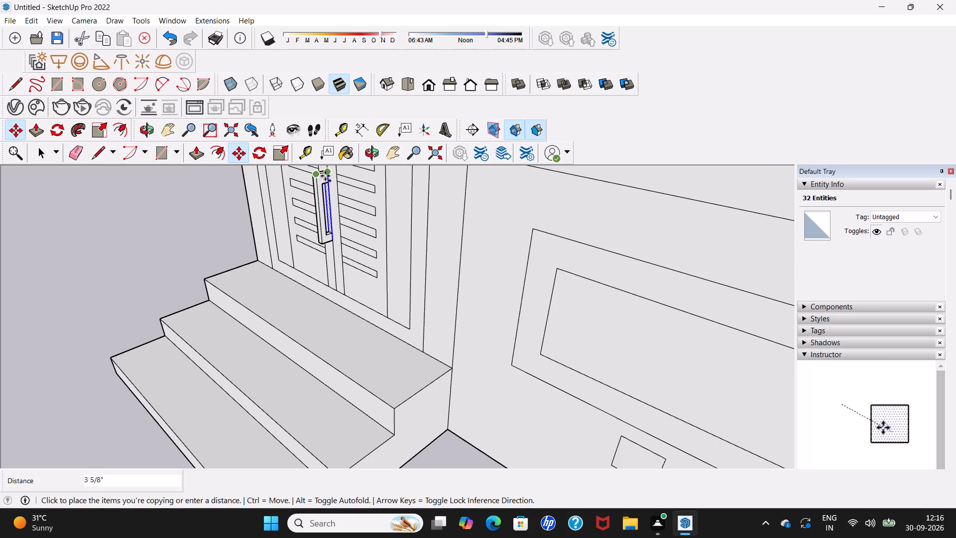
middle_click_drag(324, 181, 508, 188)
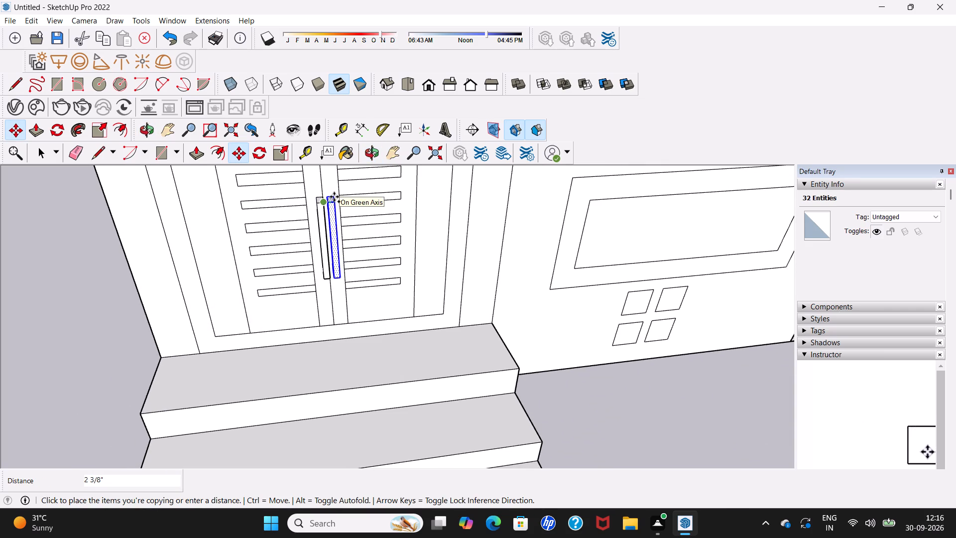
left_click(334, 197)
scroll(334, 197, "down", 7)
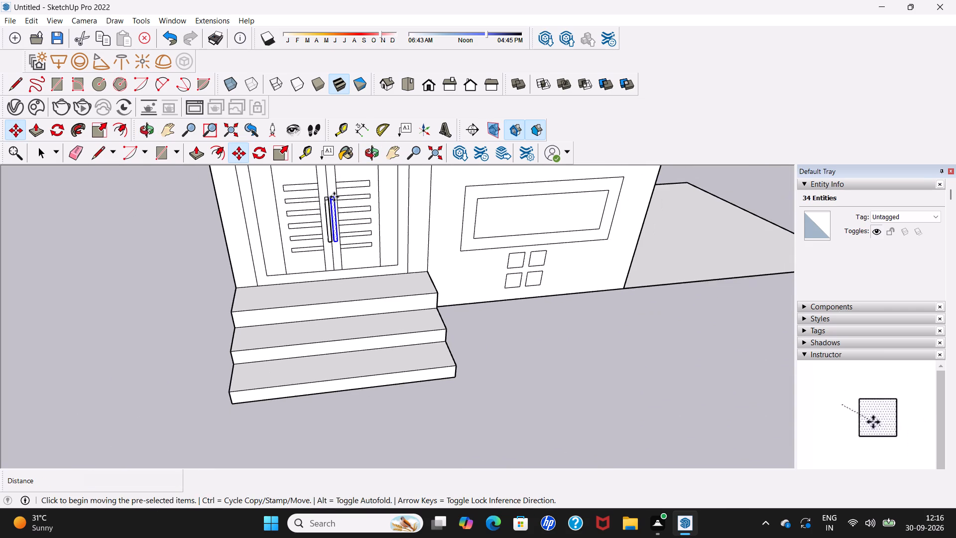
middle_click_drag(334, 197, 302, 181)
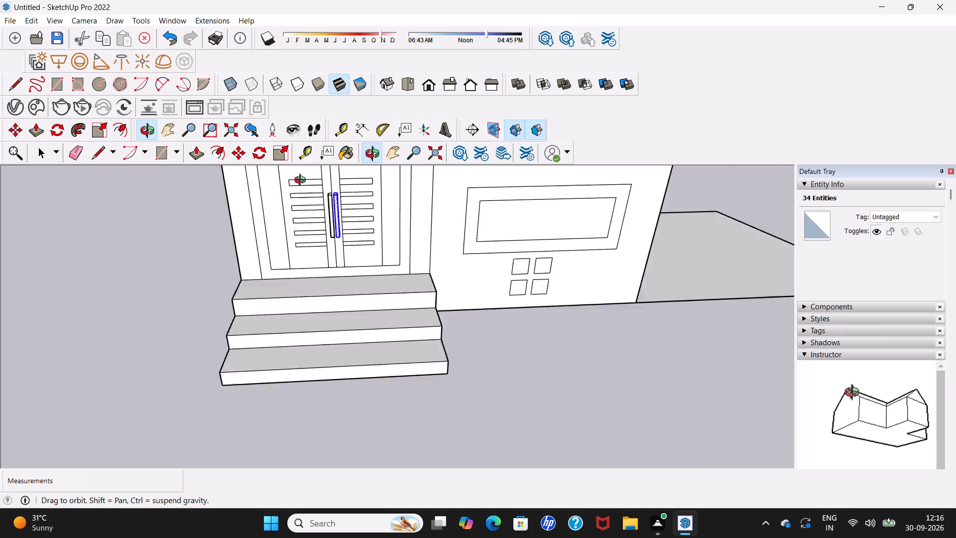
middle_click_drag(302, 181, 378, 200)
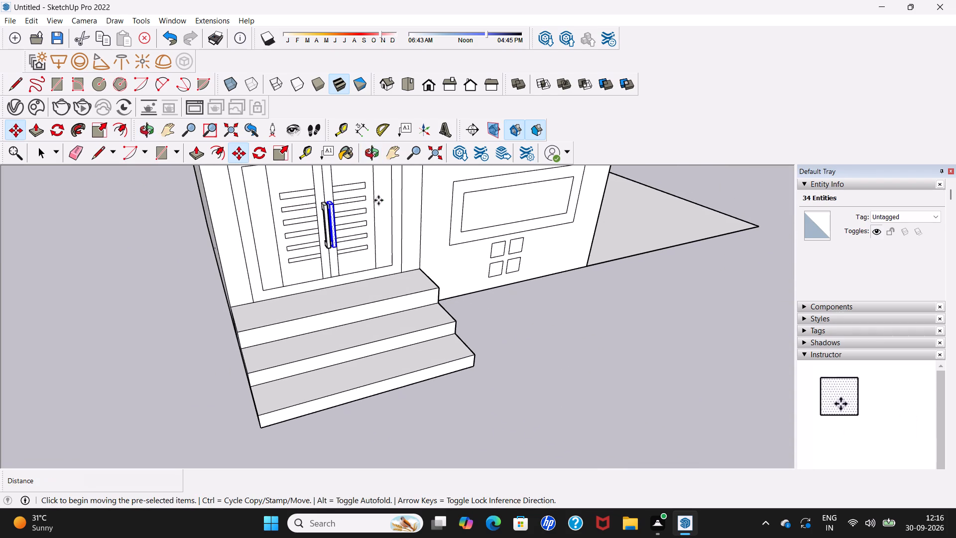
key("space")
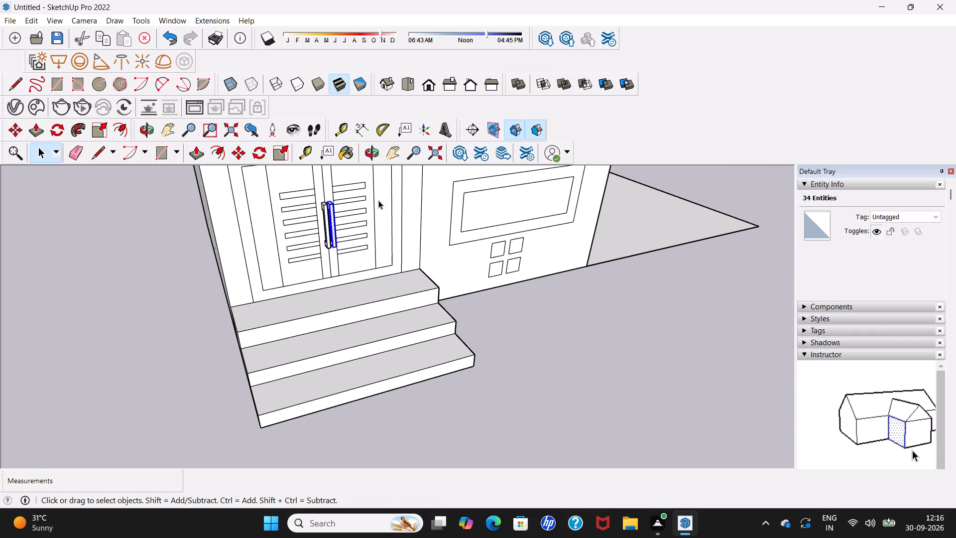
left_click(539, 321)
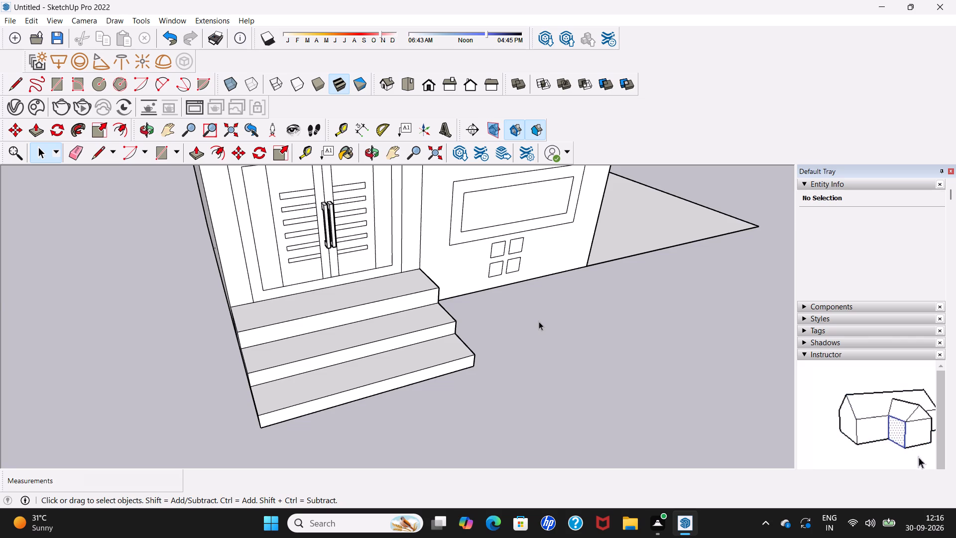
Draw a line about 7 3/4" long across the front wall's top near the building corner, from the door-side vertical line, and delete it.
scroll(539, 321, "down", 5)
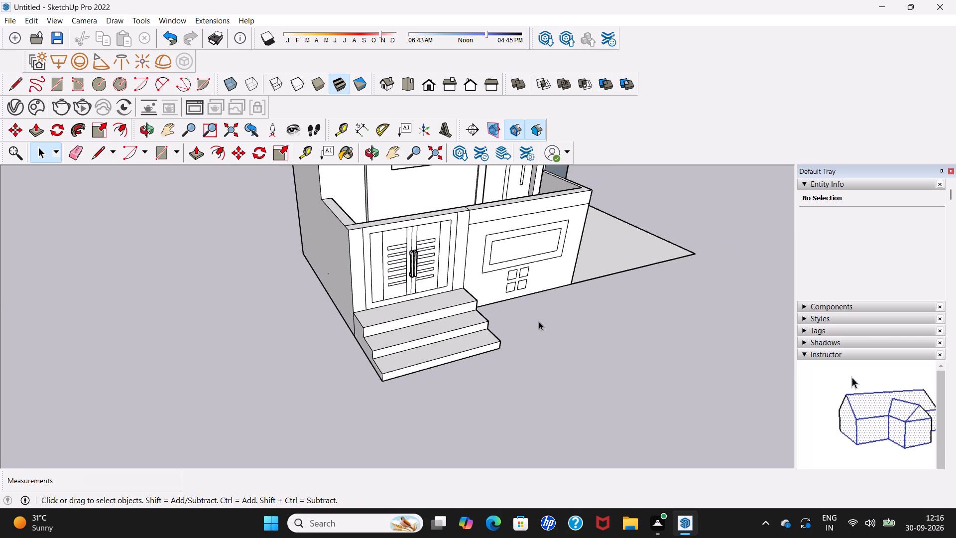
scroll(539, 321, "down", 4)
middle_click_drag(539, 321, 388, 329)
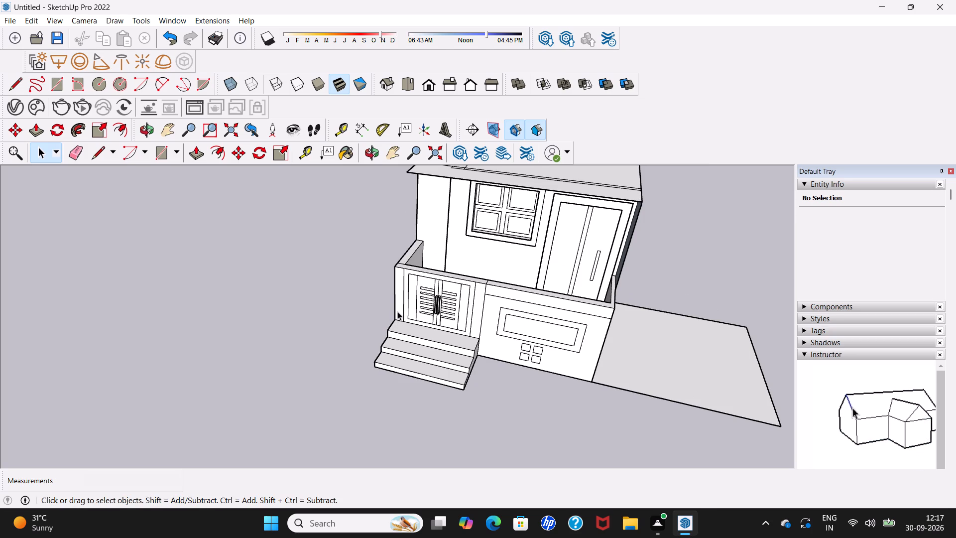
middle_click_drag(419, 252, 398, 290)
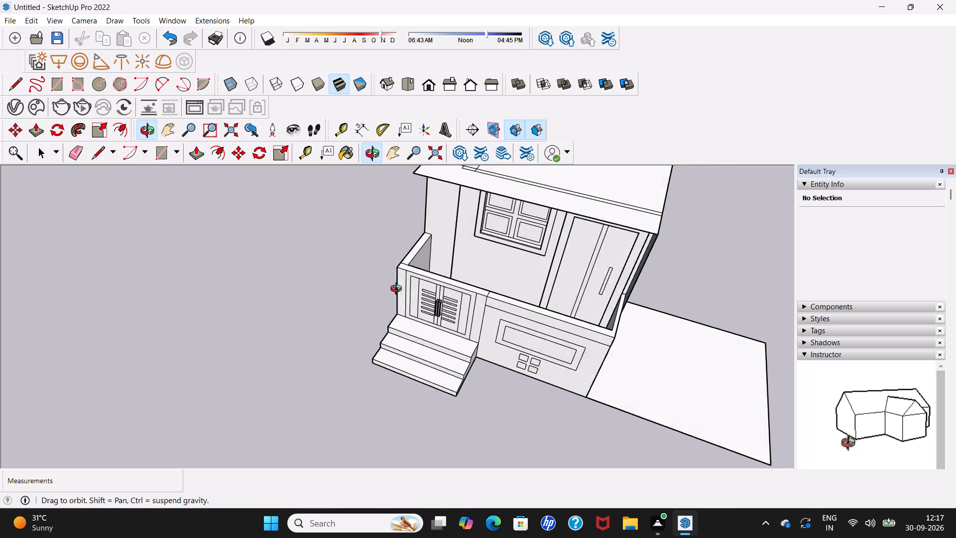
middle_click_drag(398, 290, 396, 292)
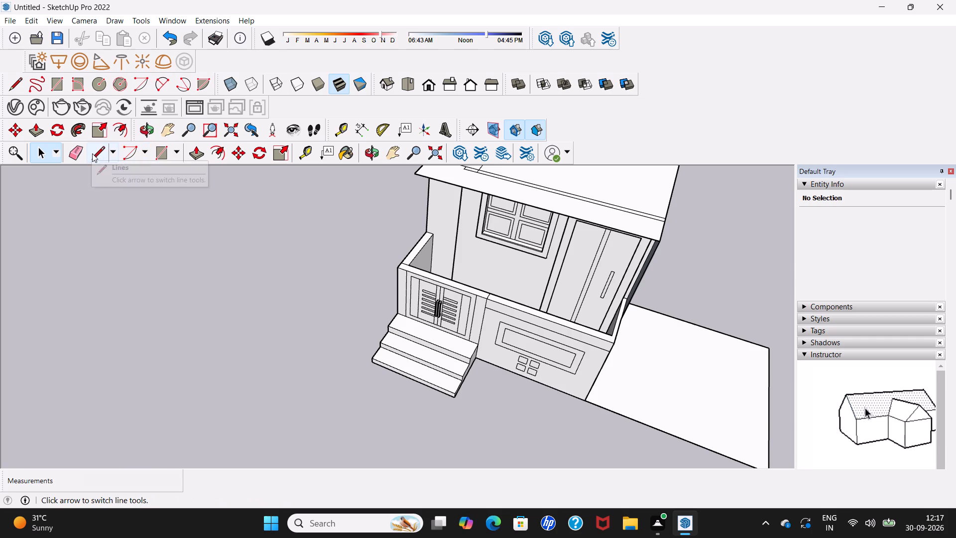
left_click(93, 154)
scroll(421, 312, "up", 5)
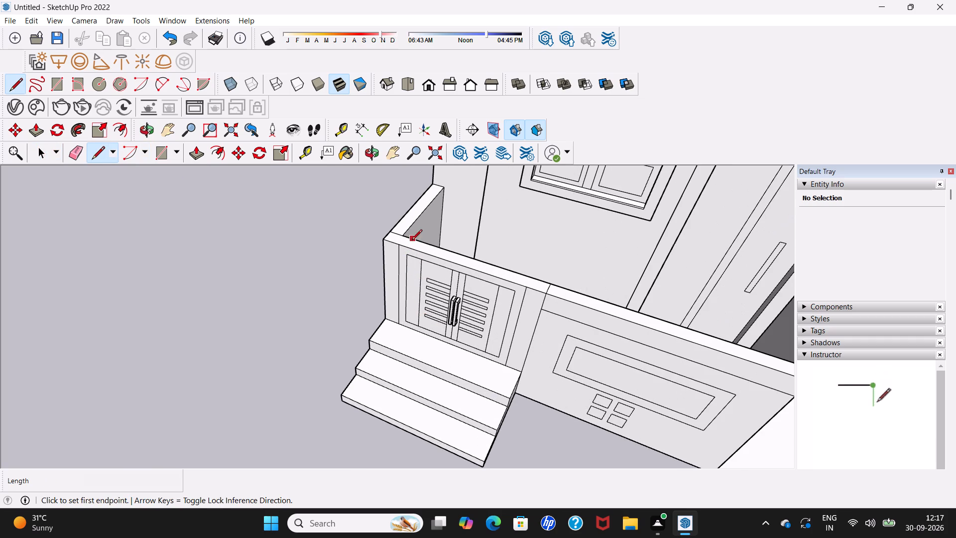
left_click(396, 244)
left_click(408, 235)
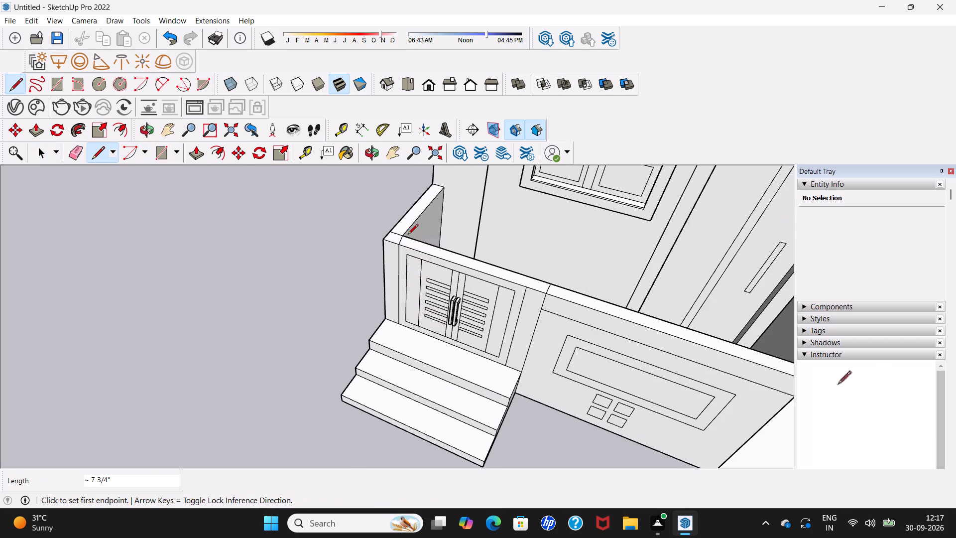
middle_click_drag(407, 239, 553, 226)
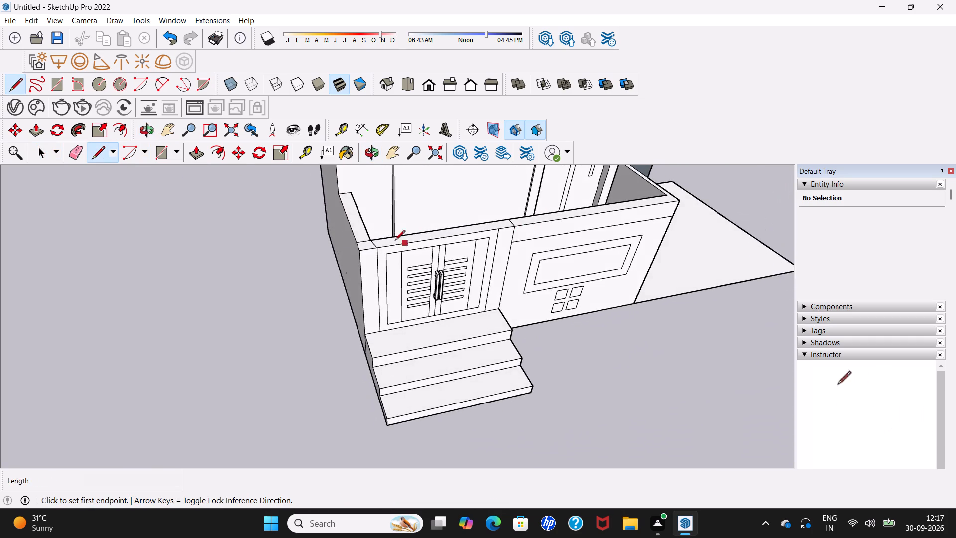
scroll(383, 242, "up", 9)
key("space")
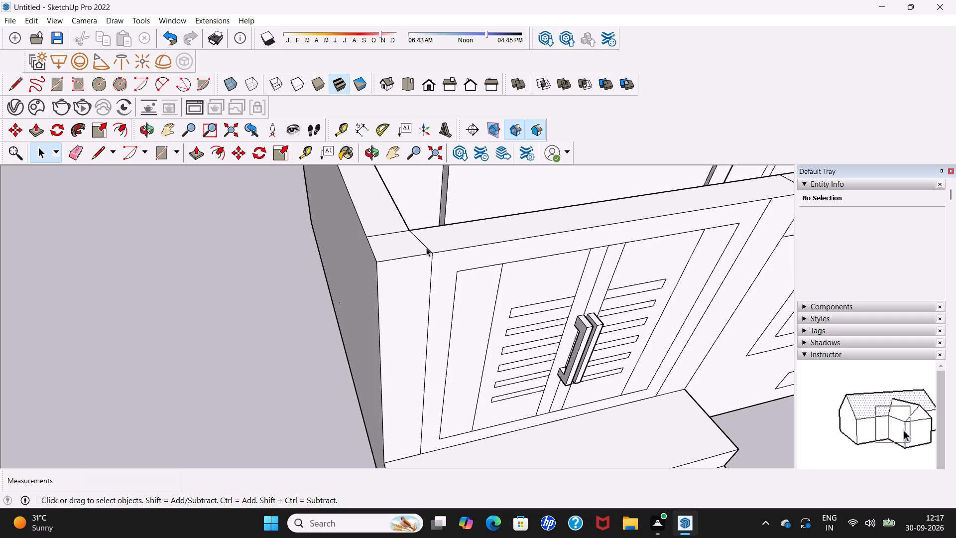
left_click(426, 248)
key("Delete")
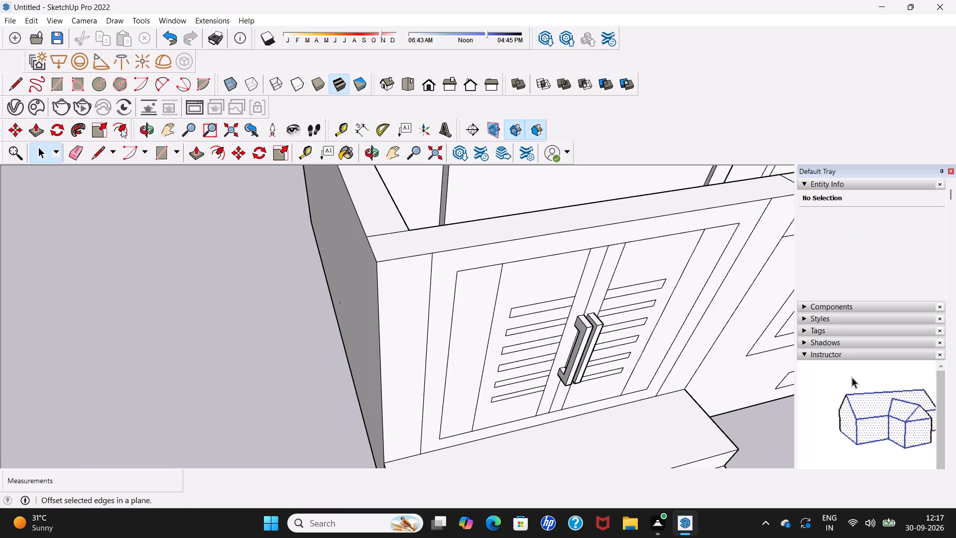
Draw lines straight across the front wall's top from the vertical lines on both sides of the double door, the second about 7 9/16" long.
left_click(94, 150)
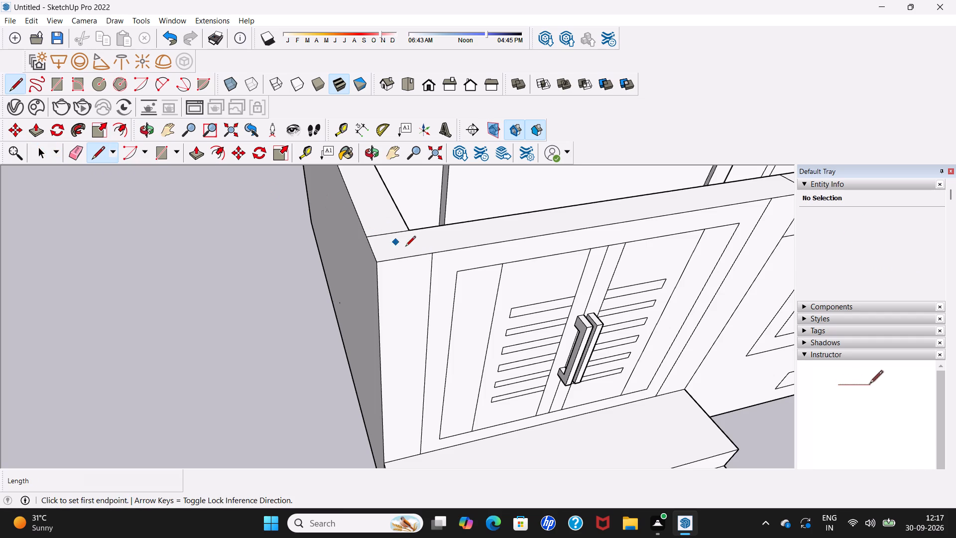
left_click(432, 253)
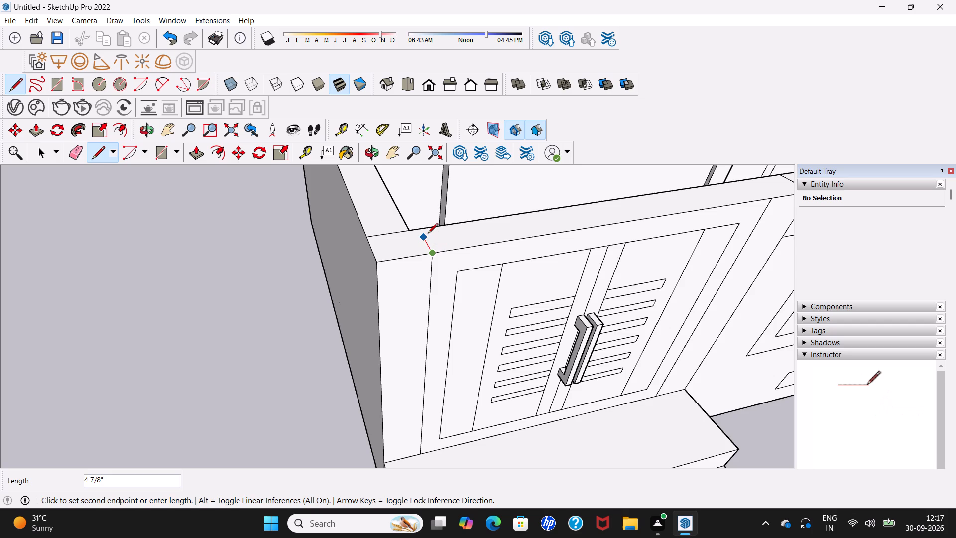
left_click(420, 229)
scroll(420, 229, "down", 6)
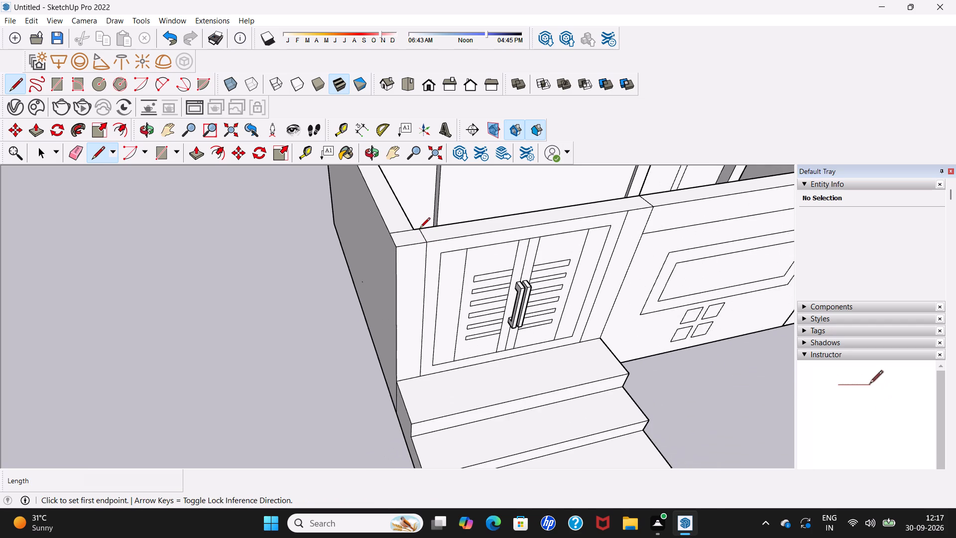
middle_click_drag(420, 229, 336, 193)
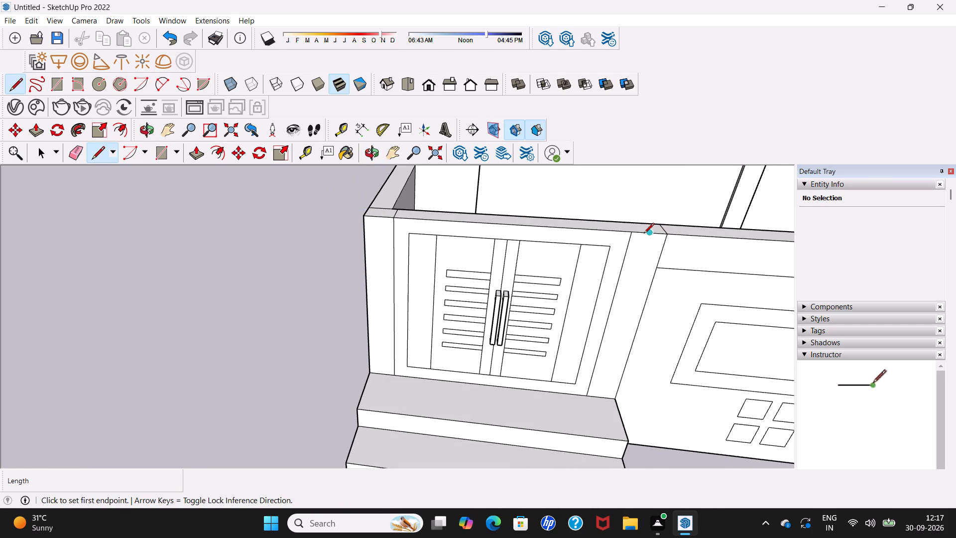
left_click(633, 235)
middle_click_drag(632, 226, 632, 252)
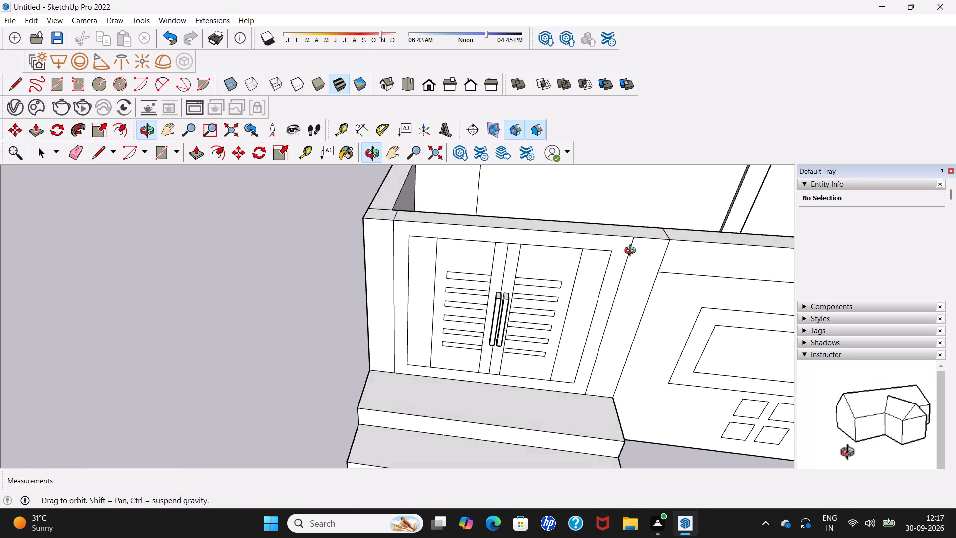
middle_click_drag(632, 252, 631, 273)
scroll(631, 251, "up", 5)
left_click(644, 238)
scroll(644, 238, "down", 1)
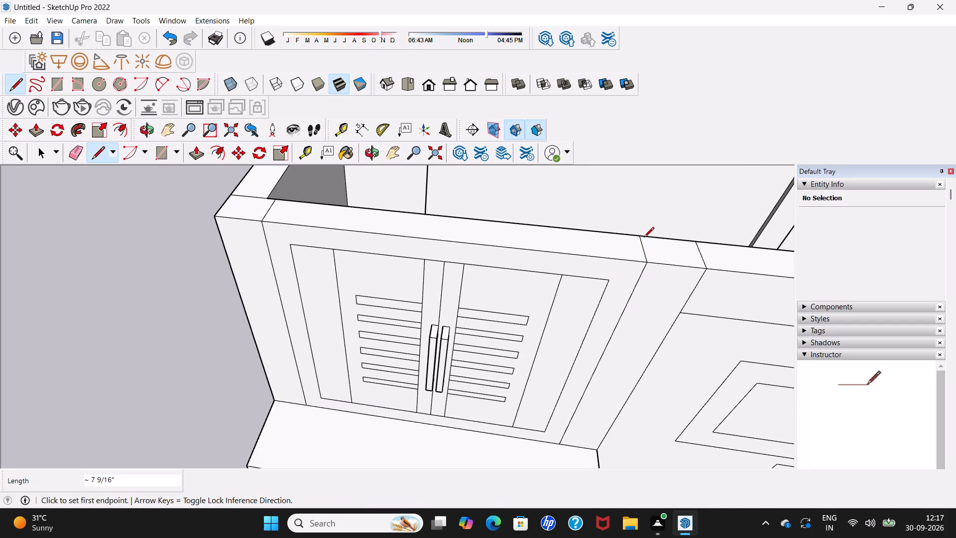
scroll(644, 238, "down", 10)
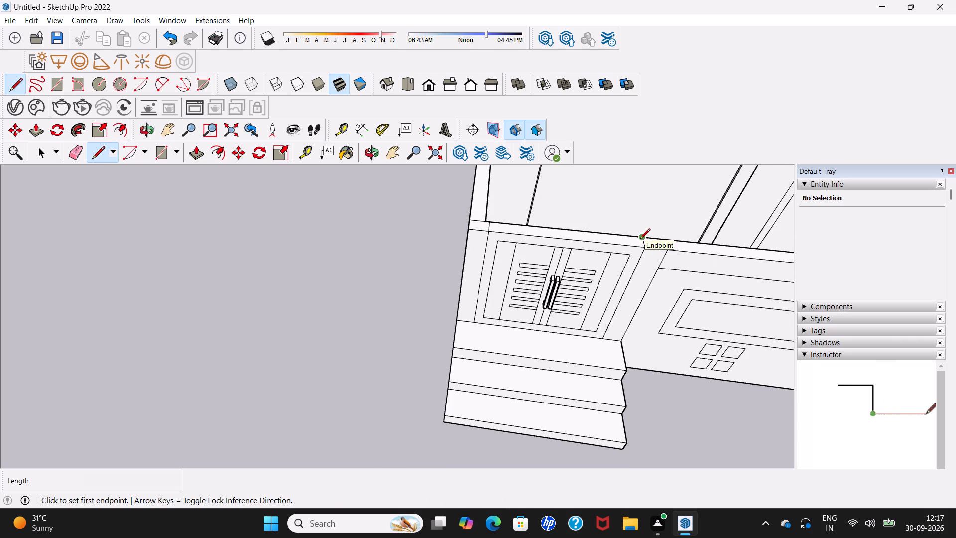
key("space")
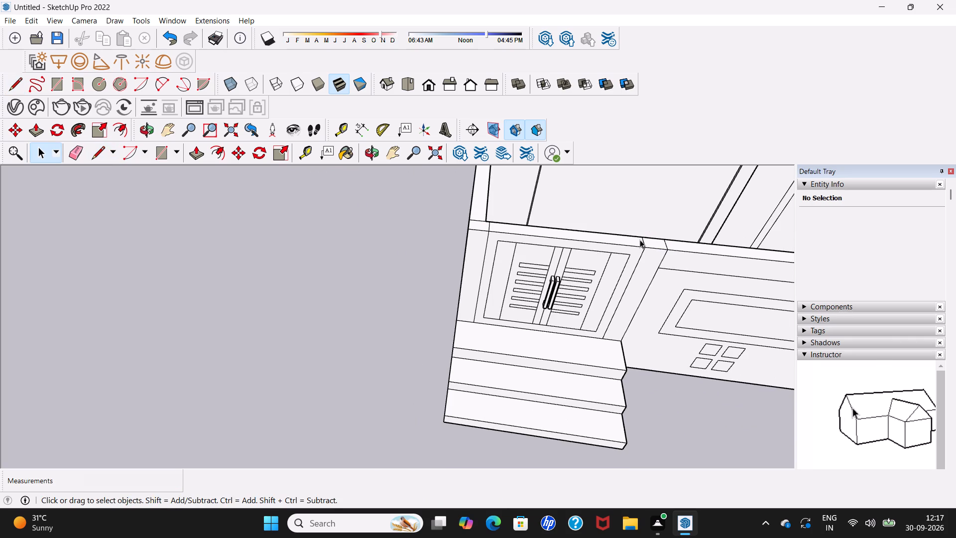
Push/Pull the corner section of the front wall's top up by 10 7/8" as a post beside the double door.
middle_click_drag(640, 240, 480, 212)
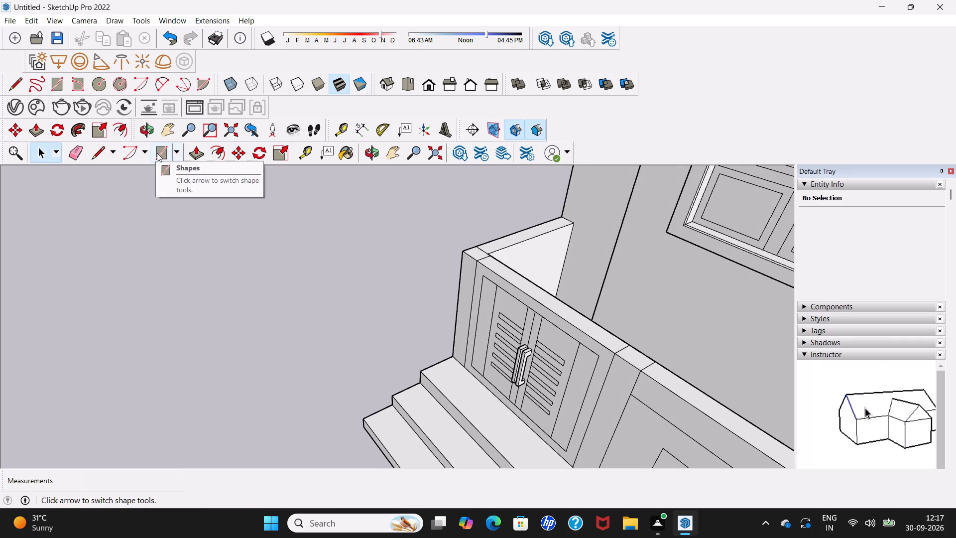
left_click(193, 153)
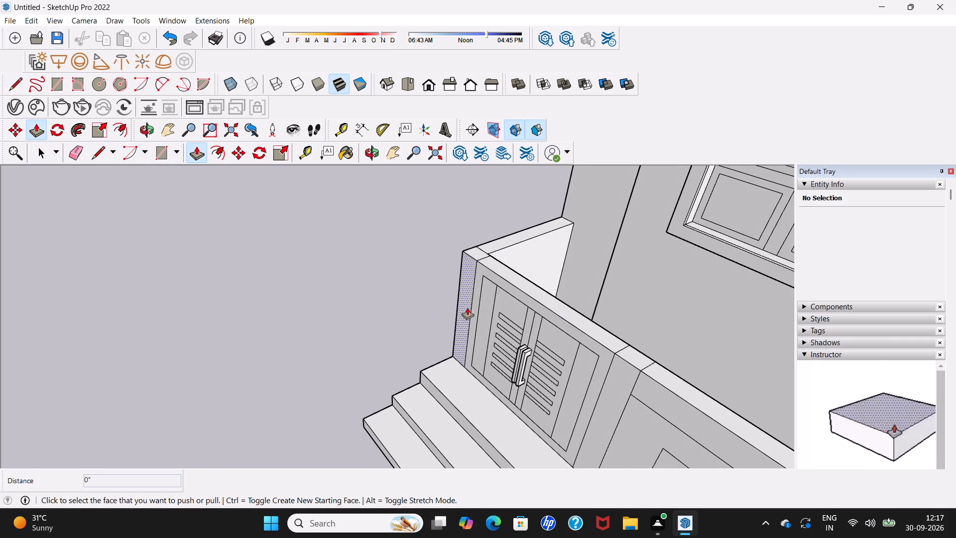
scroll(479, 281, "up", 5)
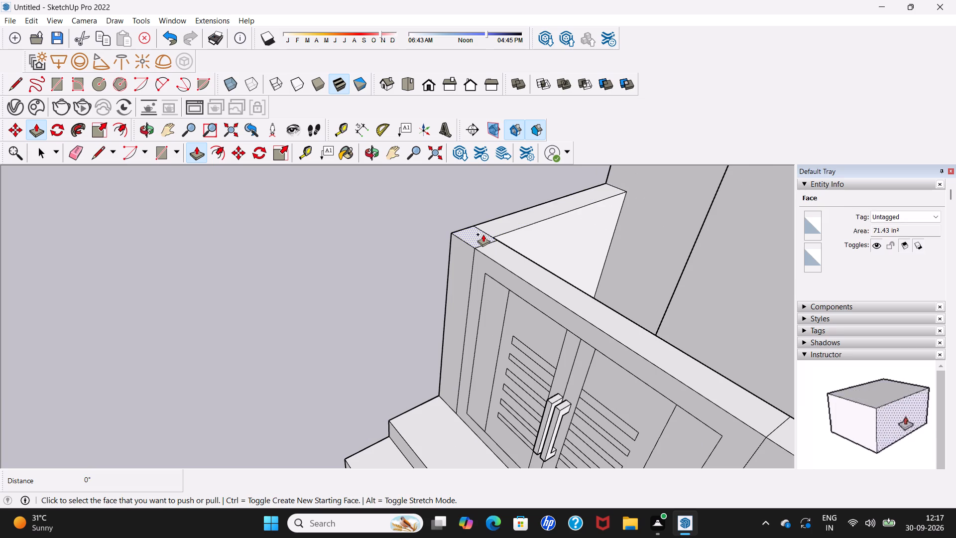
left_click(483, 234)
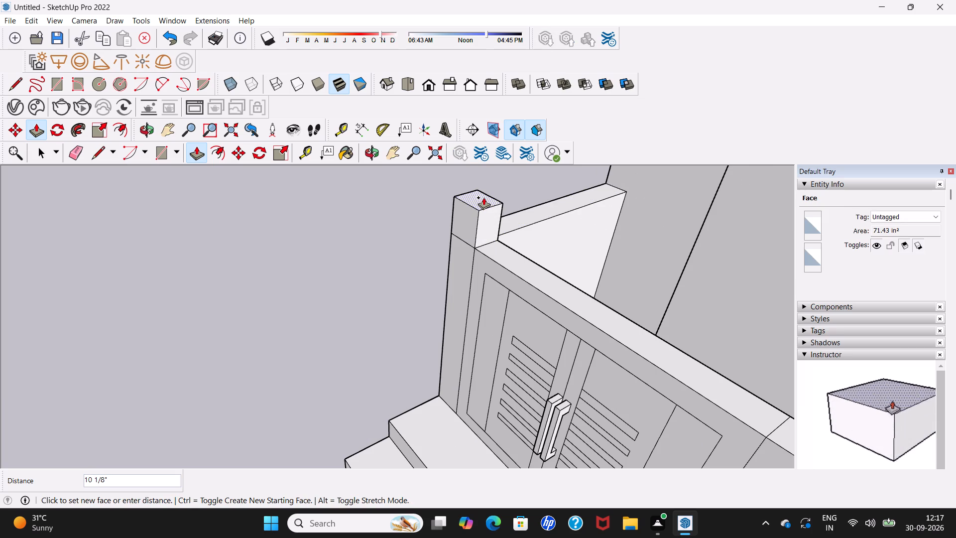
middle_click(483, 195)
middle_click(473, 233)
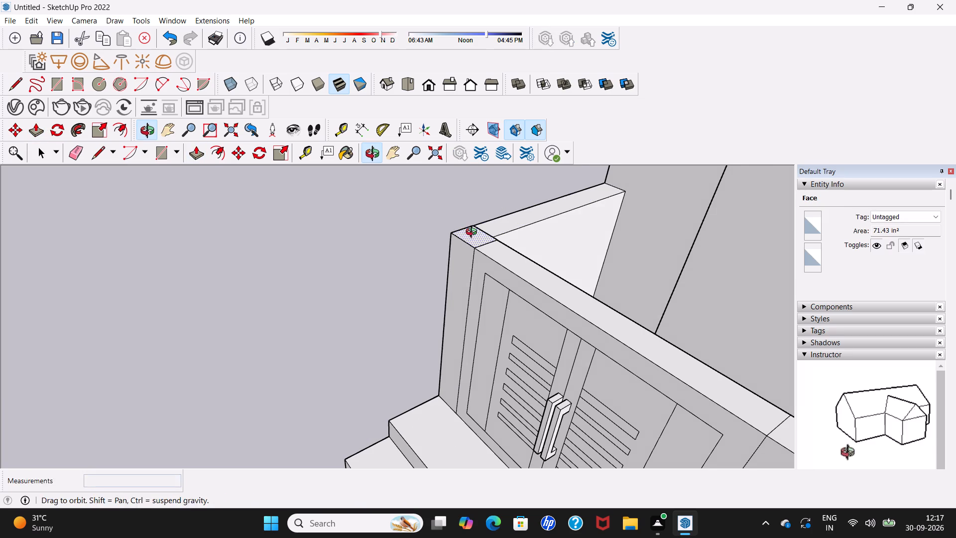
left_click(484, 194)
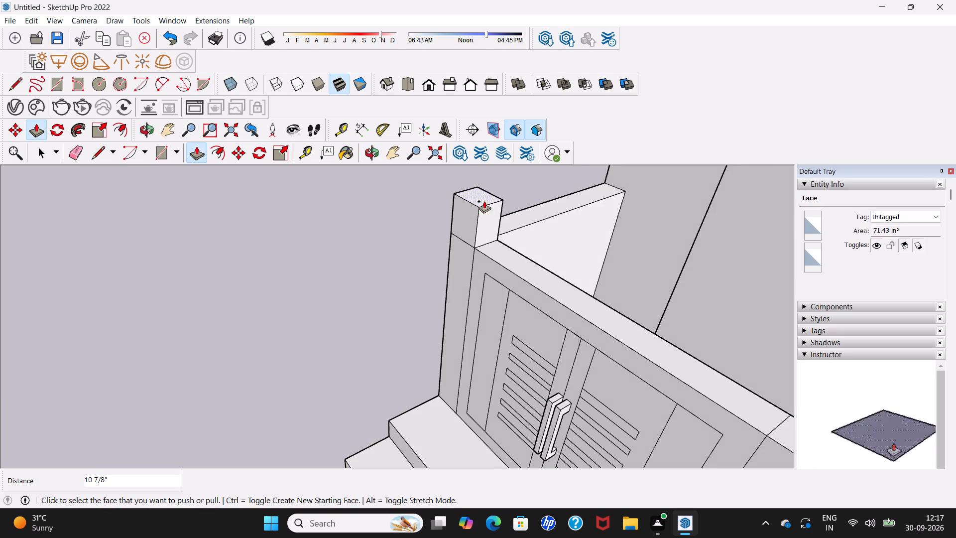
Push/Pull the small wall-top section on the double door's other side upward as a second post.
scroll(478, 239, "down", 1)
middle_click_drag(482, 244, 639, 226)
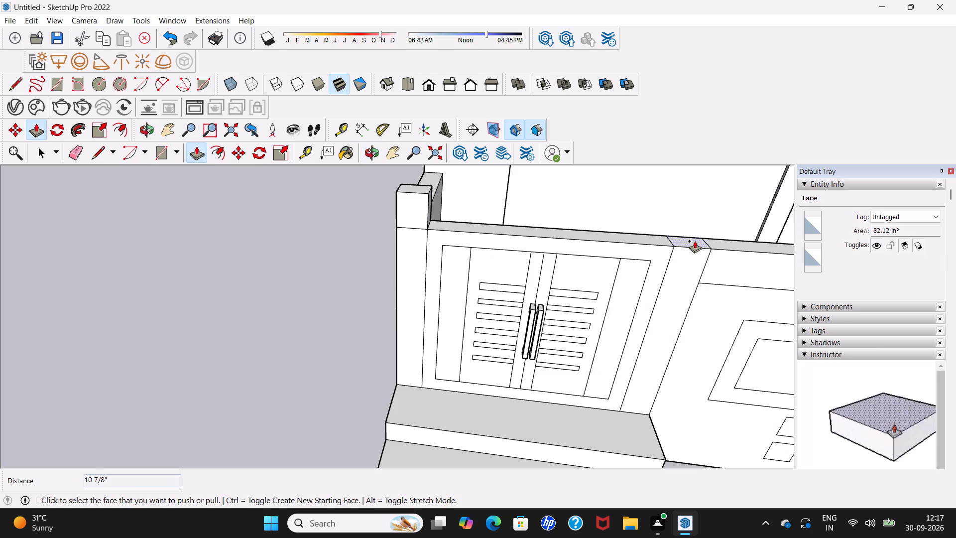
Push/pull the top of the post between the gate and the wall up 10 7/8" to match the other gate post.
left_click(694, 240)
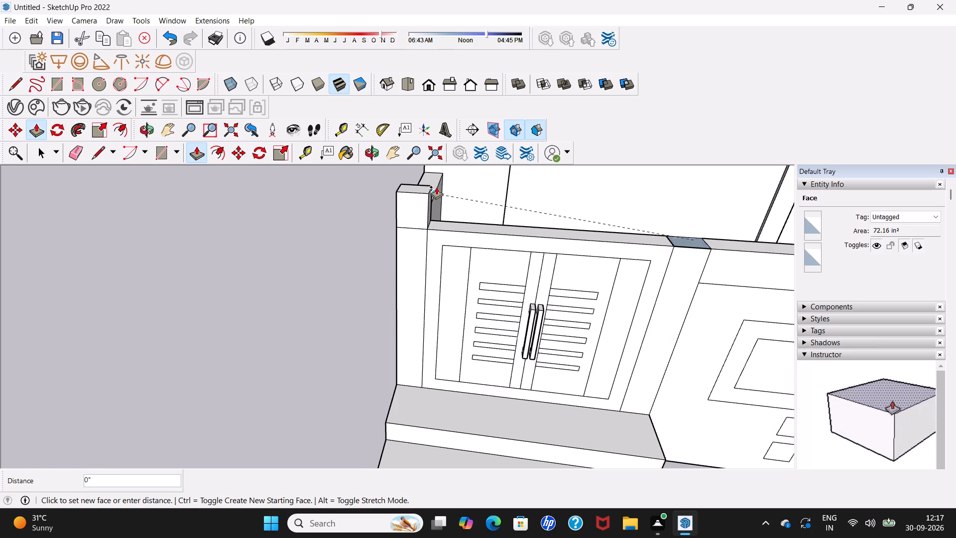
left_click(426, 187)
Draw front and rear top lines about 5' 9" long between the inner corners of the two gate posts to bridge them.
scroll(426, 187, "down", 2)
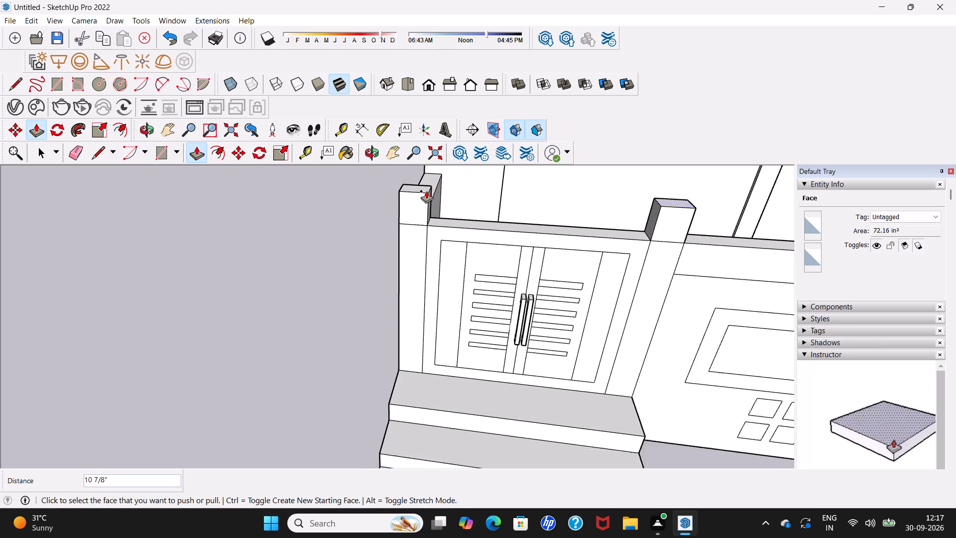
scroll(426, 191, "down", 4)
middle_click_drag(428, 207, 455, 168)
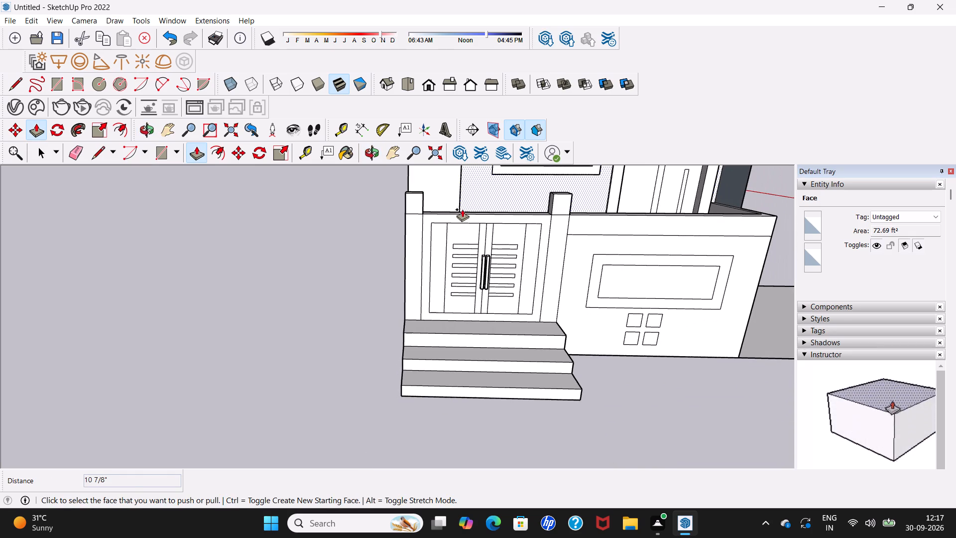
middle_click_drag(462, 209, 370, 354, "shift")
middle_click_drag(370, 354, 425, 285)
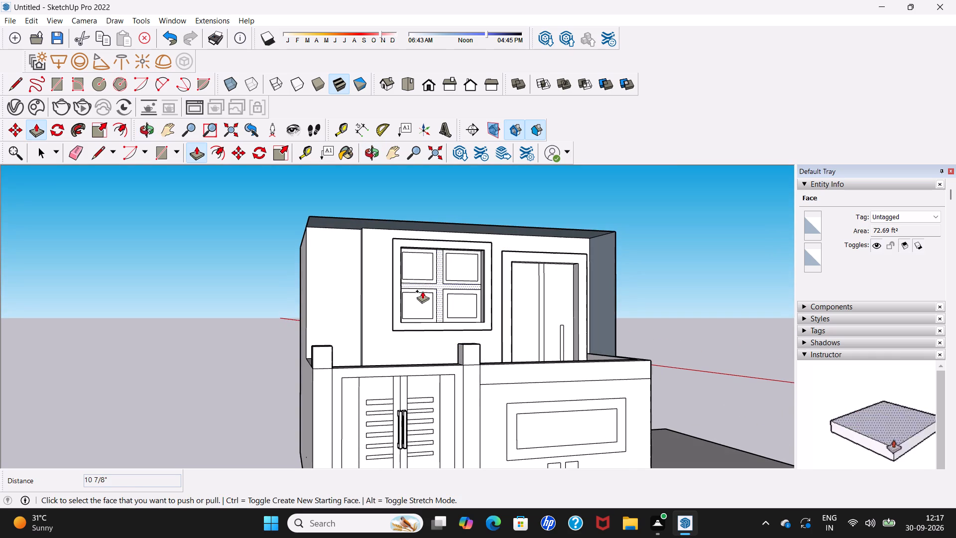
scroll(382, 321, "up", 5)
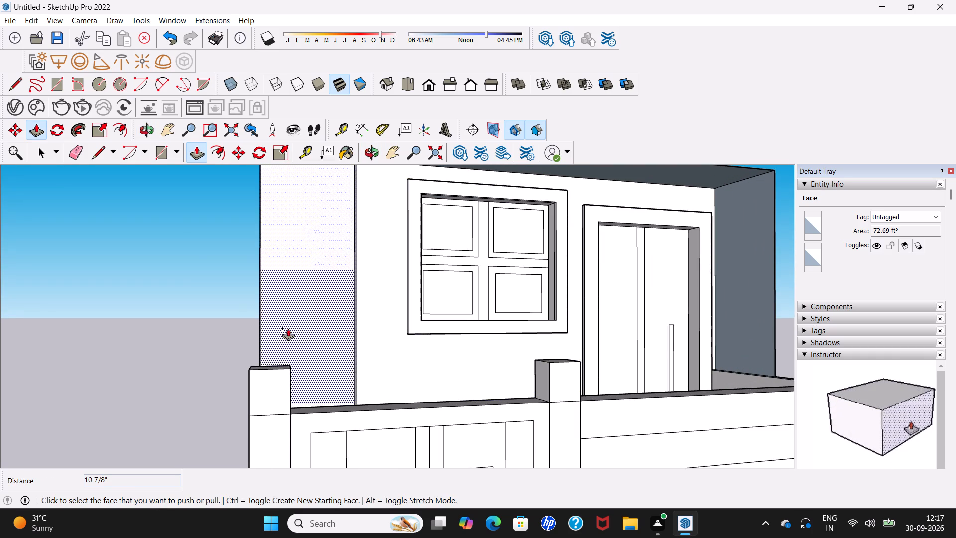
left_click(105, 160)
scroll(204, 212, "down", 5)
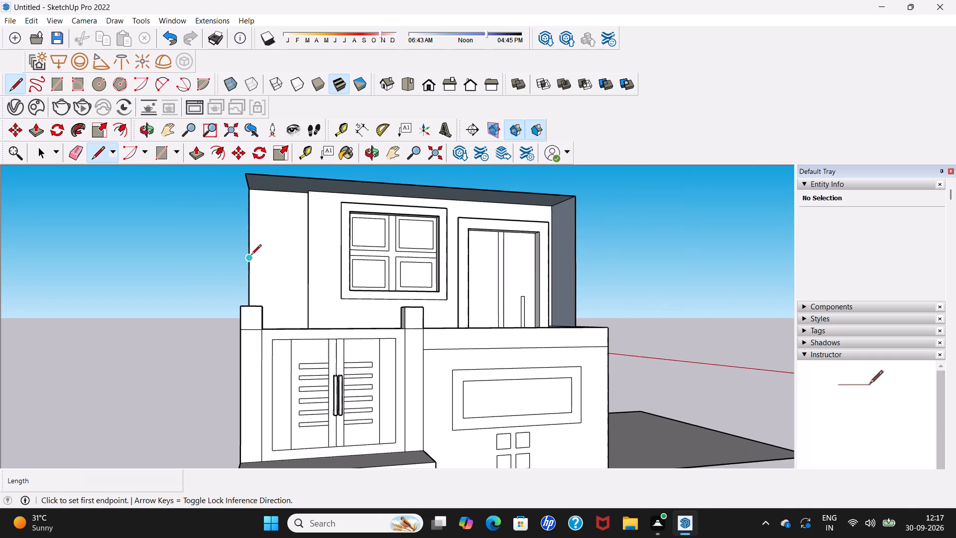
scroll(251, 256, "down", 2)
middle_click_drag(252, 257, 249, 377)
scroll(250, 369, "up", 5)
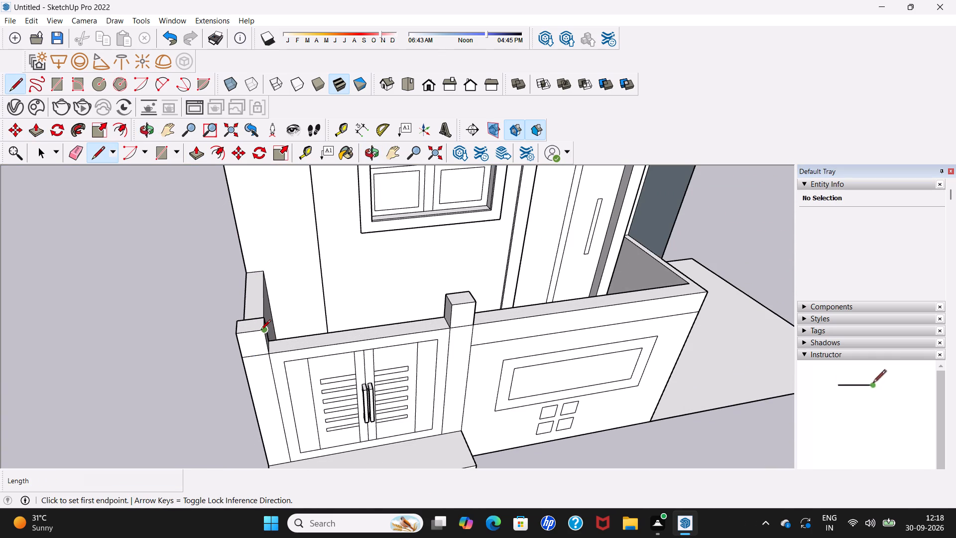
left_click(263, 331)
left_click(457, 308)
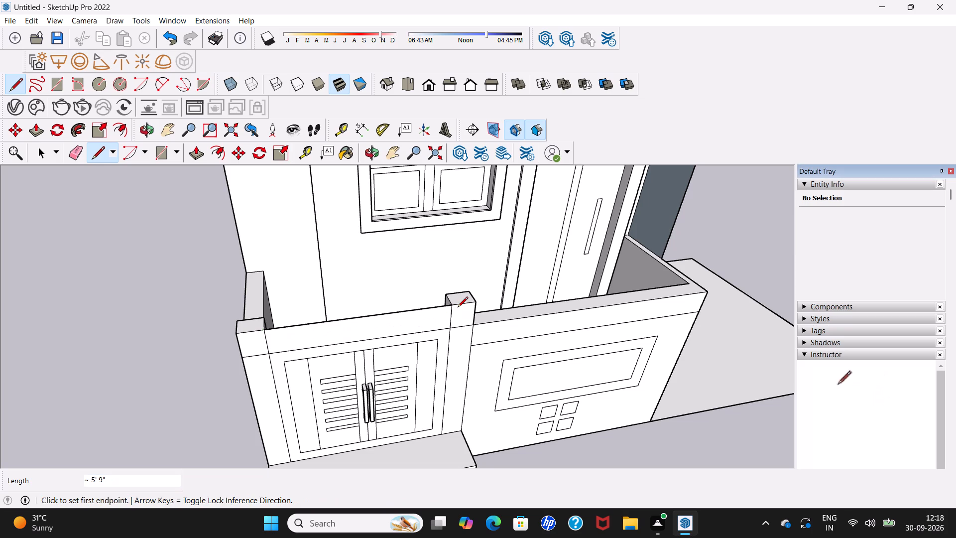
left_click(262, 317)
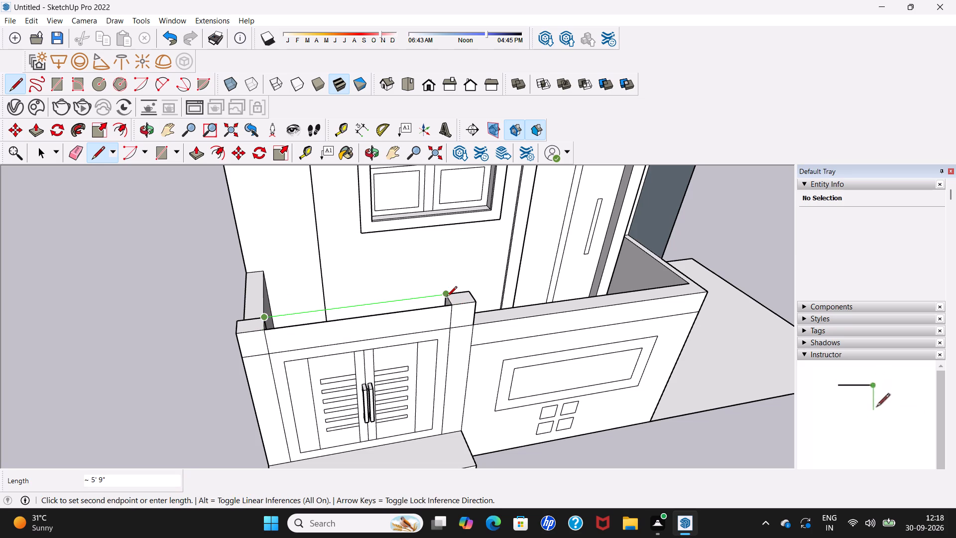
left_click(447, 297)
Delete the front and rear vertical faces between the gate posts, keeping the top strip as an open beam.
key("space")
left_click(440, 319)
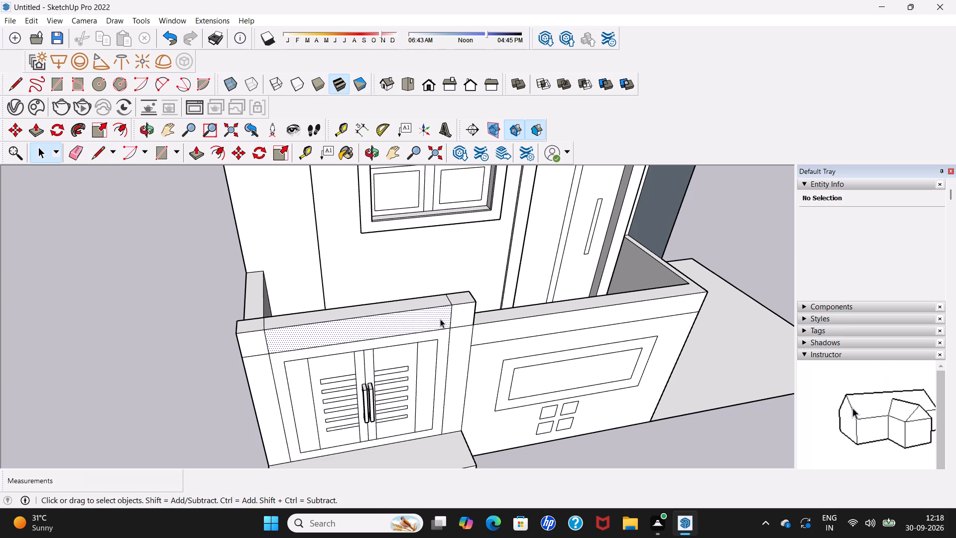
key("Delete")
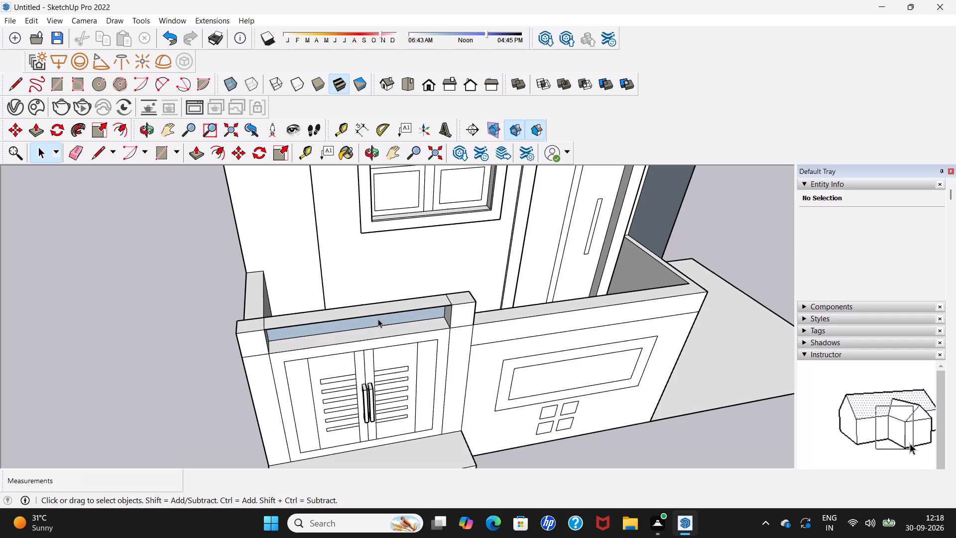
left_click(378, 319)
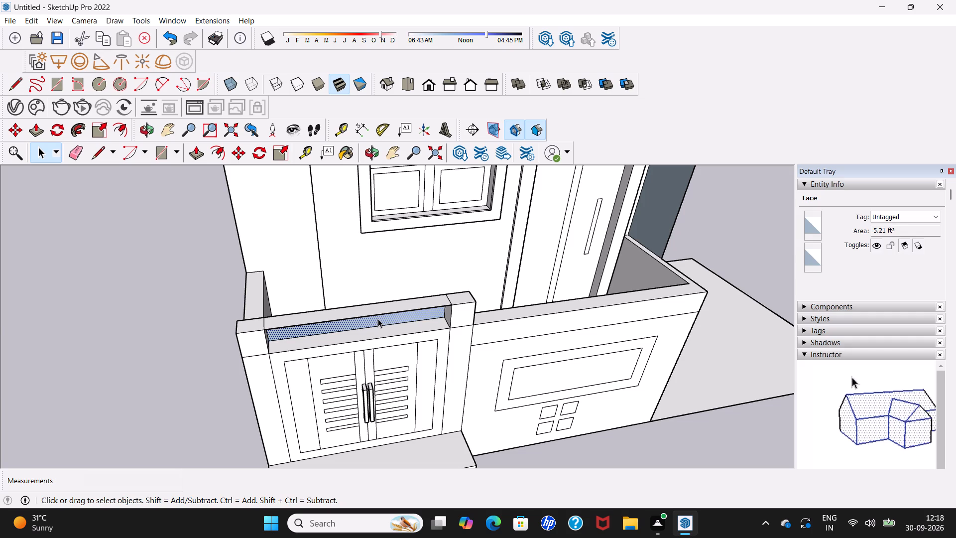
key("Delete")
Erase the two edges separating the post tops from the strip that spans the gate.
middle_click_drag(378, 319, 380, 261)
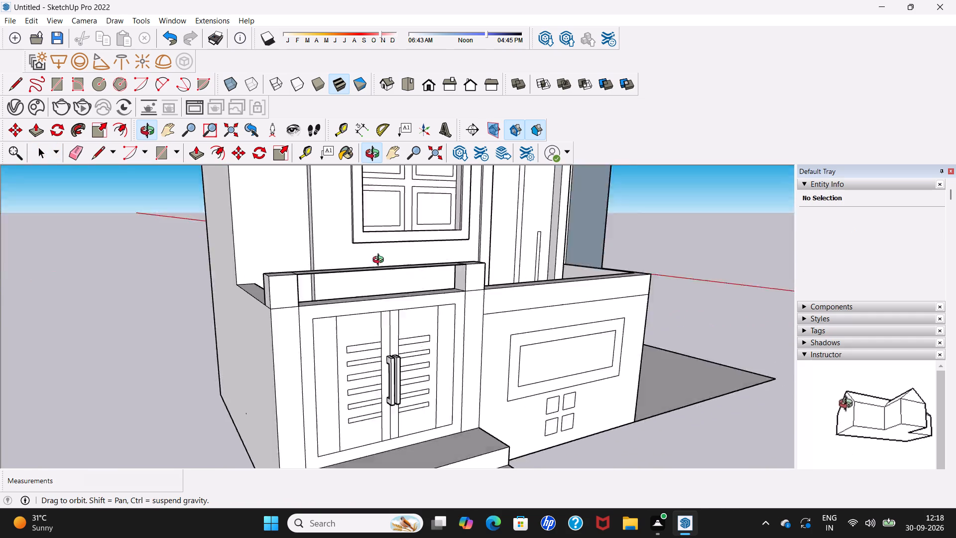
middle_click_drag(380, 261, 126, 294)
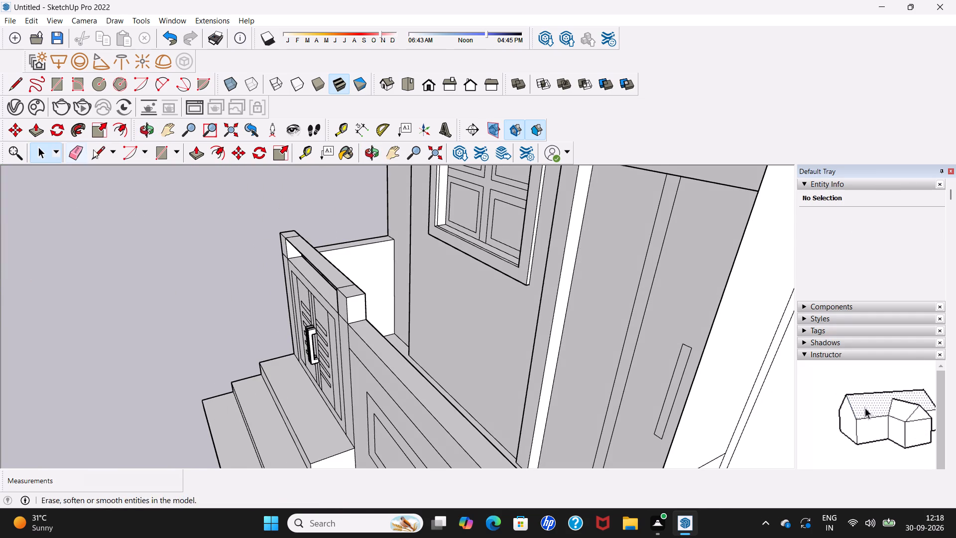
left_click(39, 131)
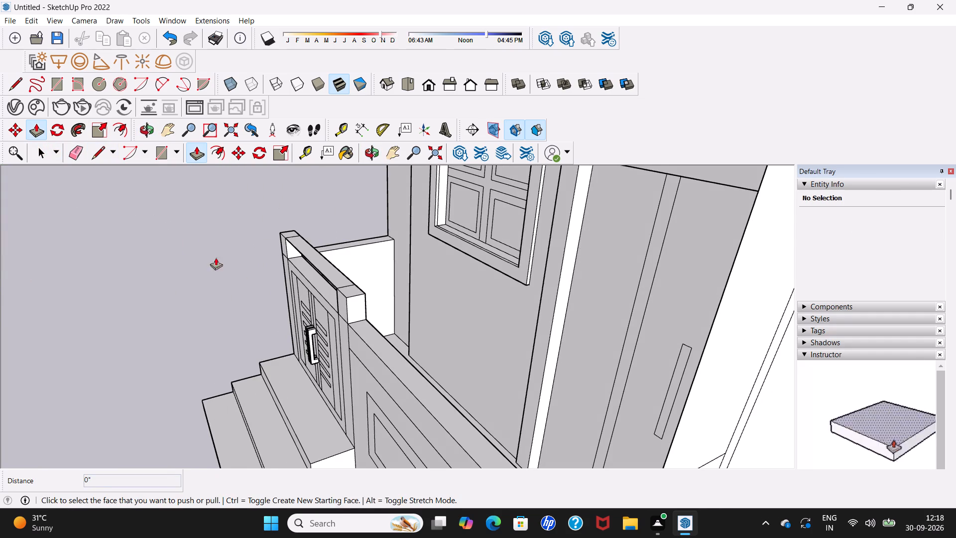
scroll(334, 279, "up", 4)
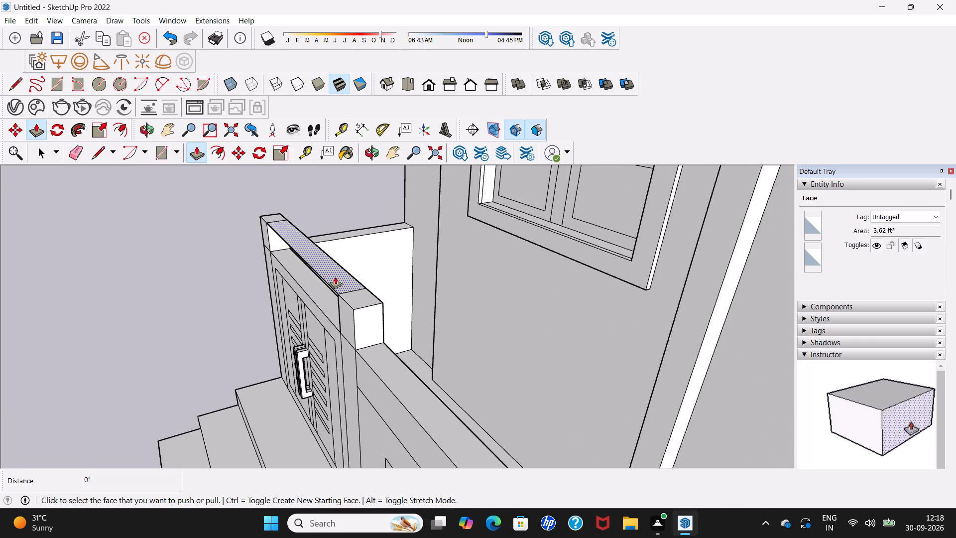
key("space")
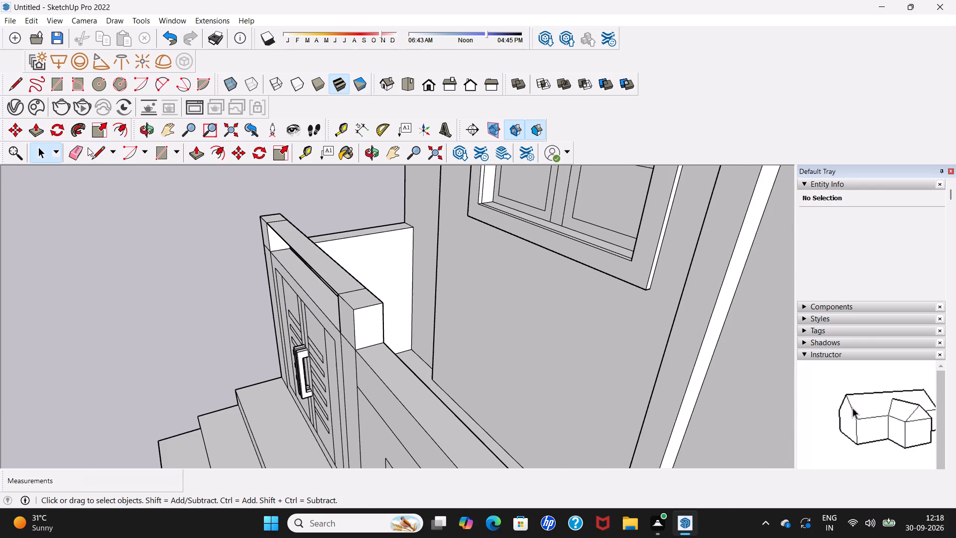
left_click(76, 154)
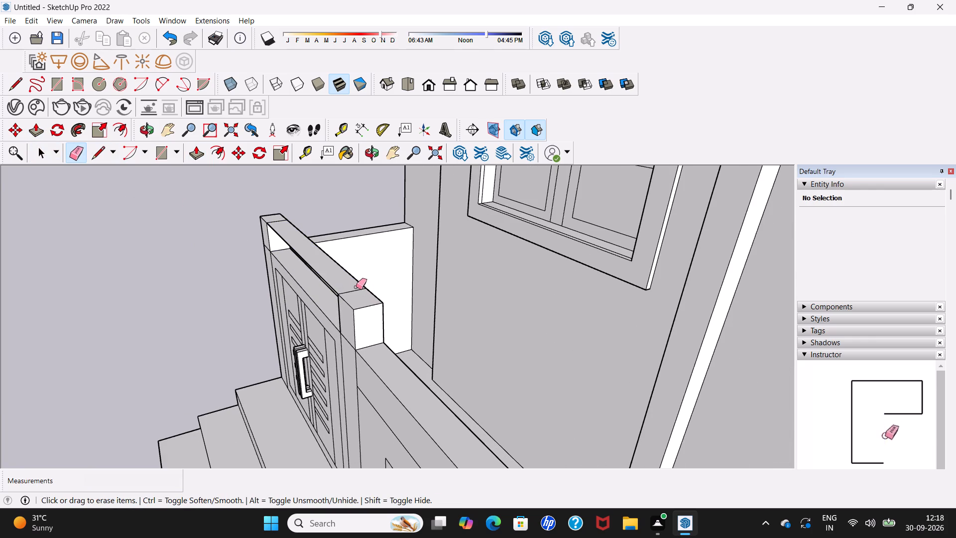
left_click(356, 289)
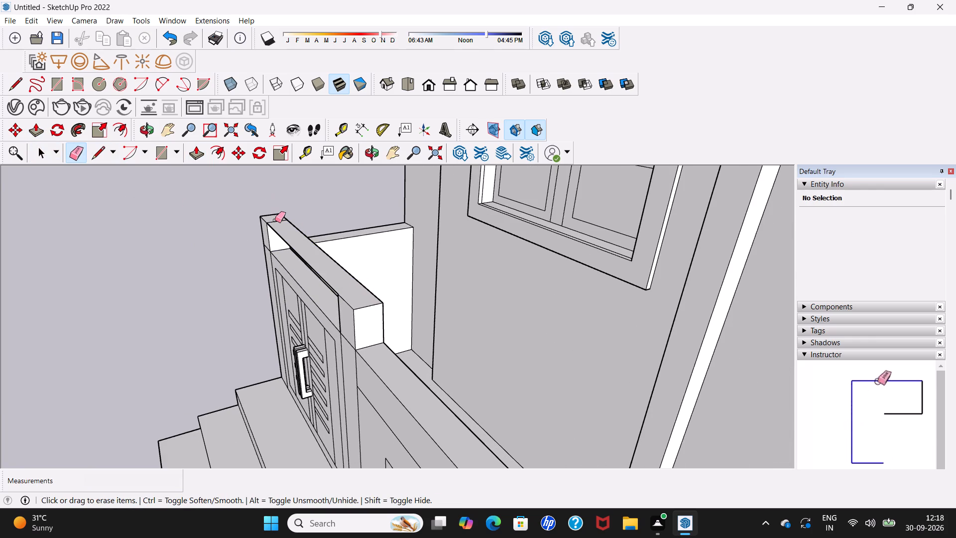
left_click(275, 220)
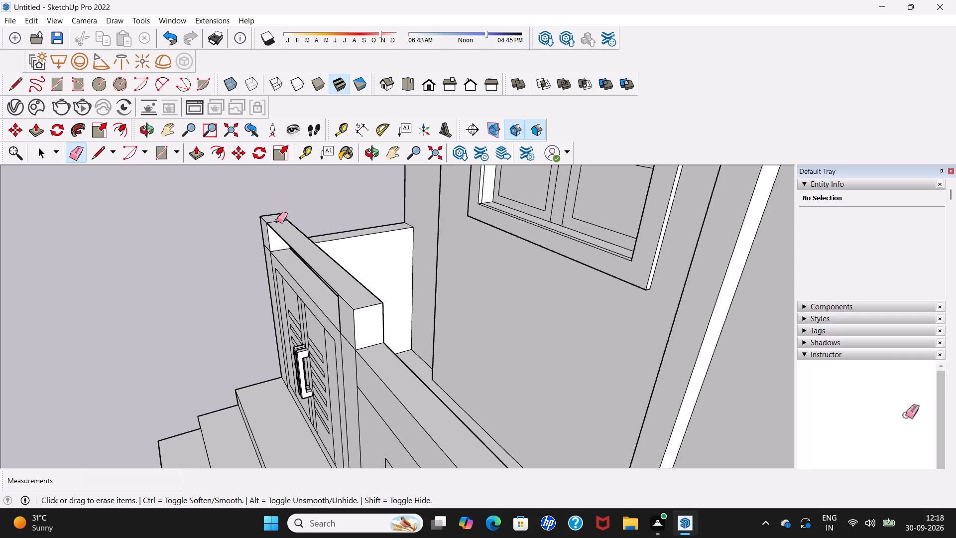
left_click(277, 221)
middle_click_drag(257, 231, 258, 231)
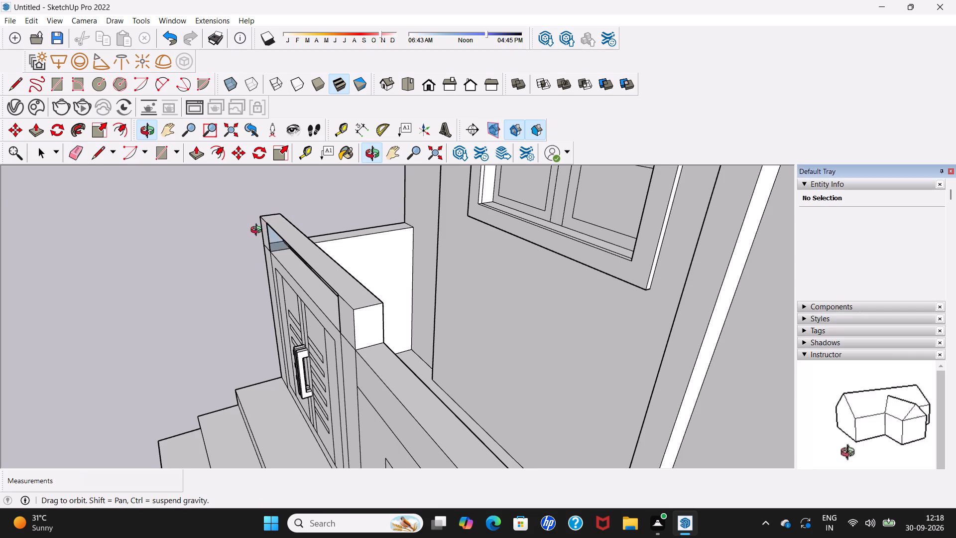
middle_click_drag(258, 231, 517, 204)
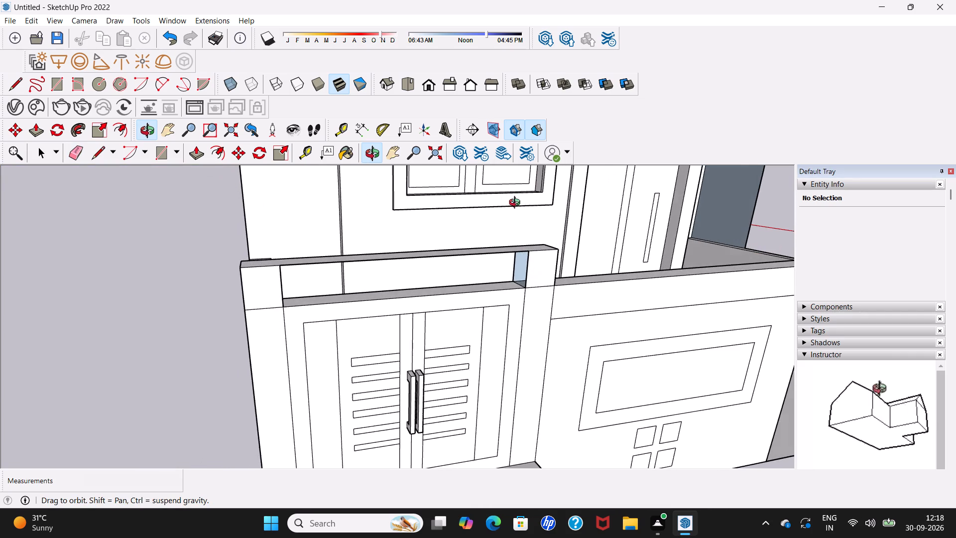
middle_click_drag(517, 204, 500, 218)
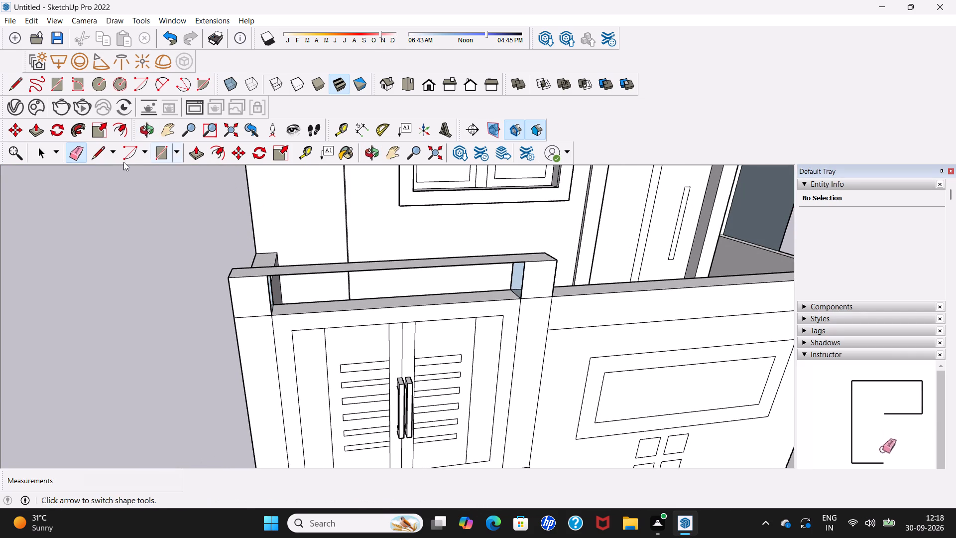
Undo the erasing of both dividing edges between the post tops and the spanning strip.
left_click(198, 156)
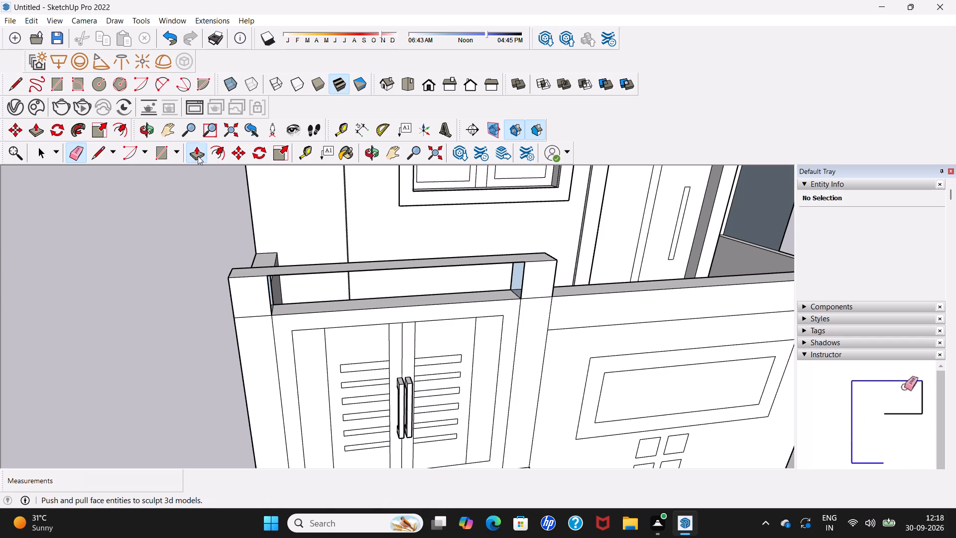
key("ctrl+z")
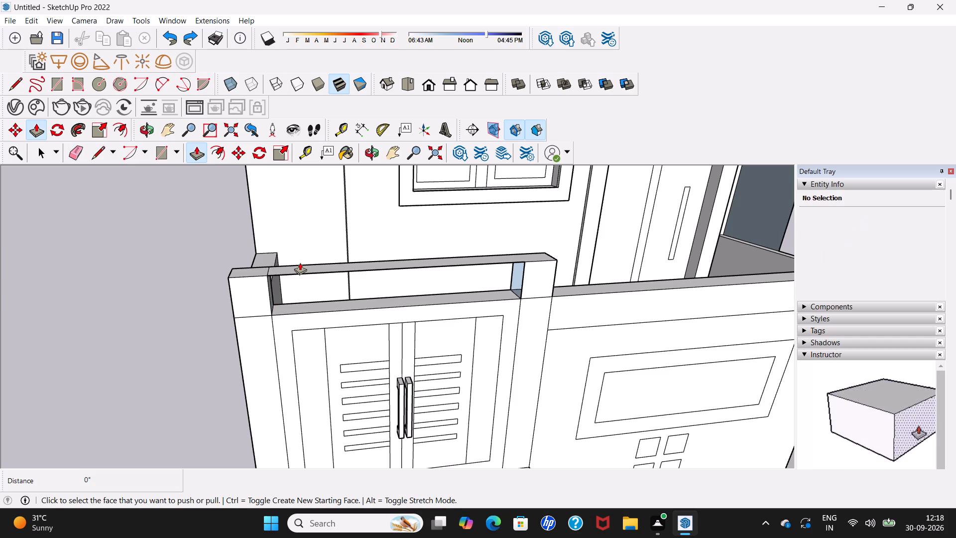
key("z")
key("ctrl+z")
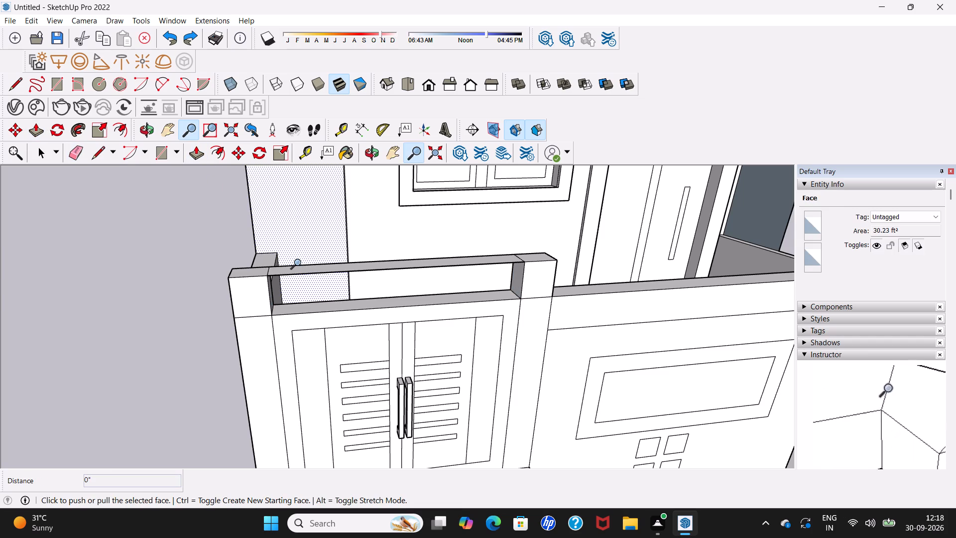
Push/pull the strip spanning the gate posts upward 7 3/8" to form a solid beam.
middle_click_drag(300, 263, 185, 269)
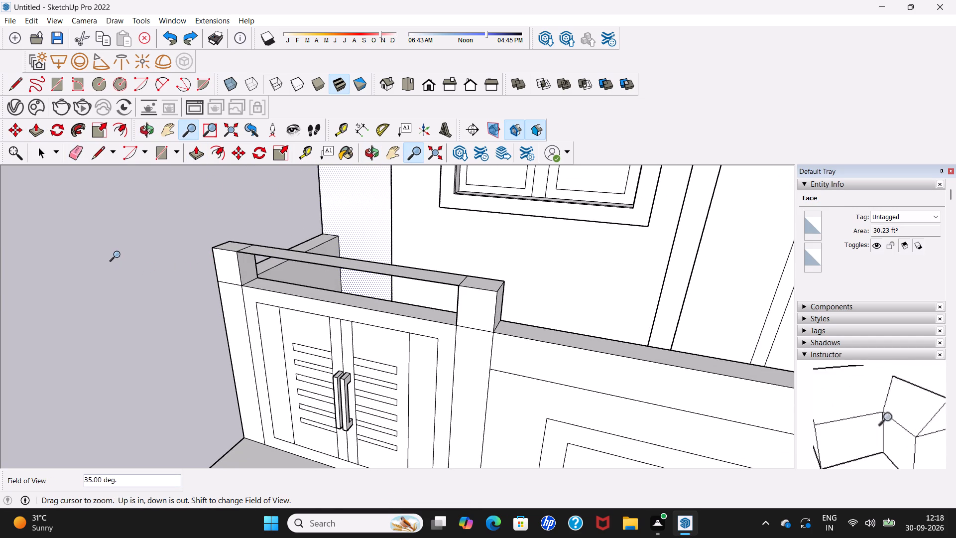
key("space")
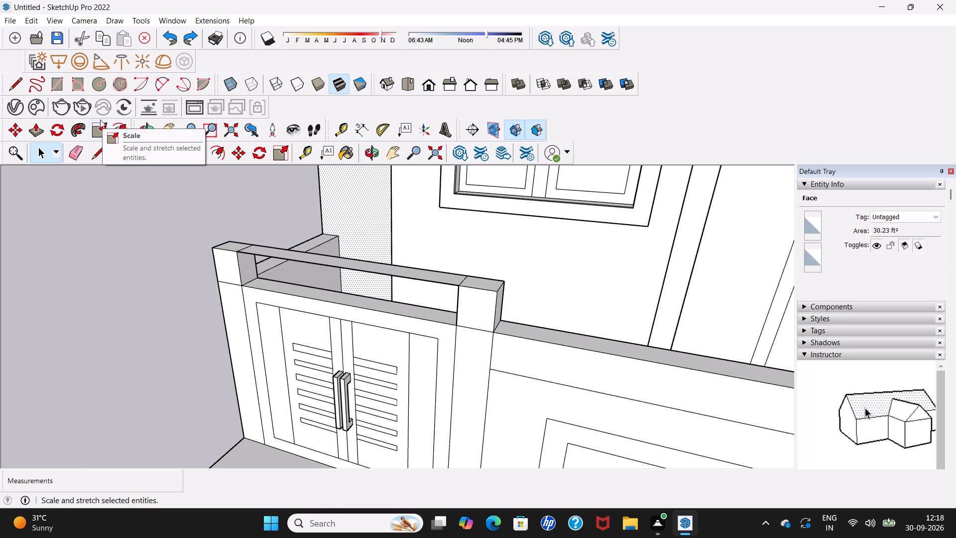
left_click(35, 128)
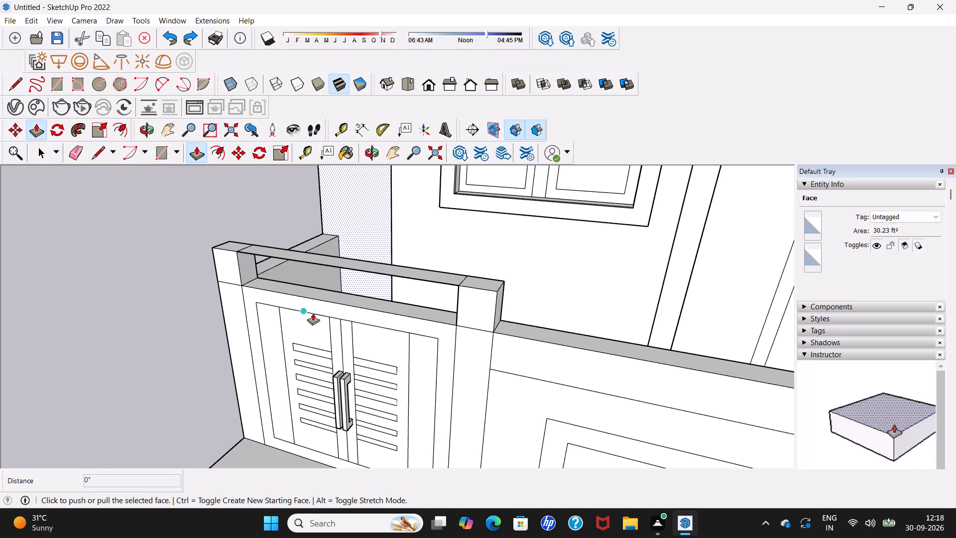
middle_click_drag(317, 313, 260, 335)
scroll(372, 288, "up", 3)
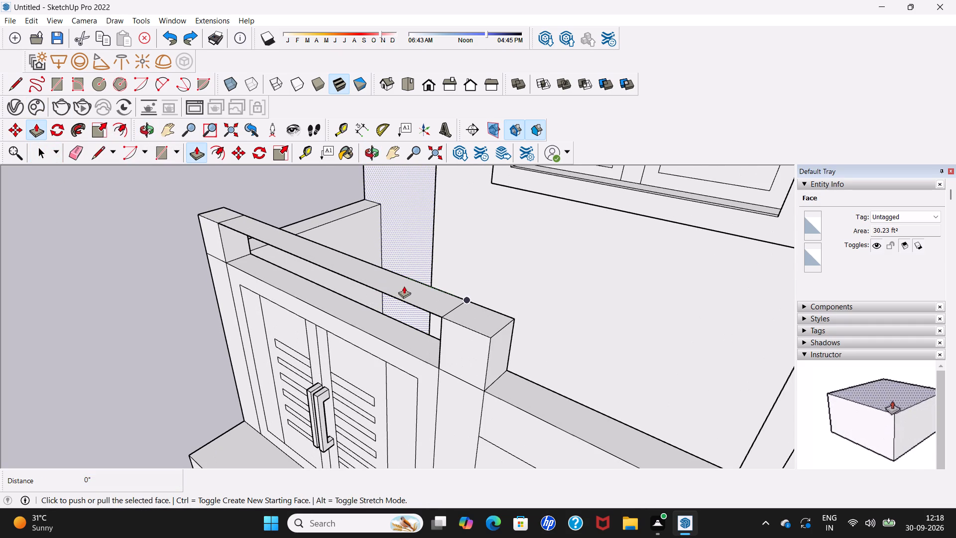
key("space")
key("space")
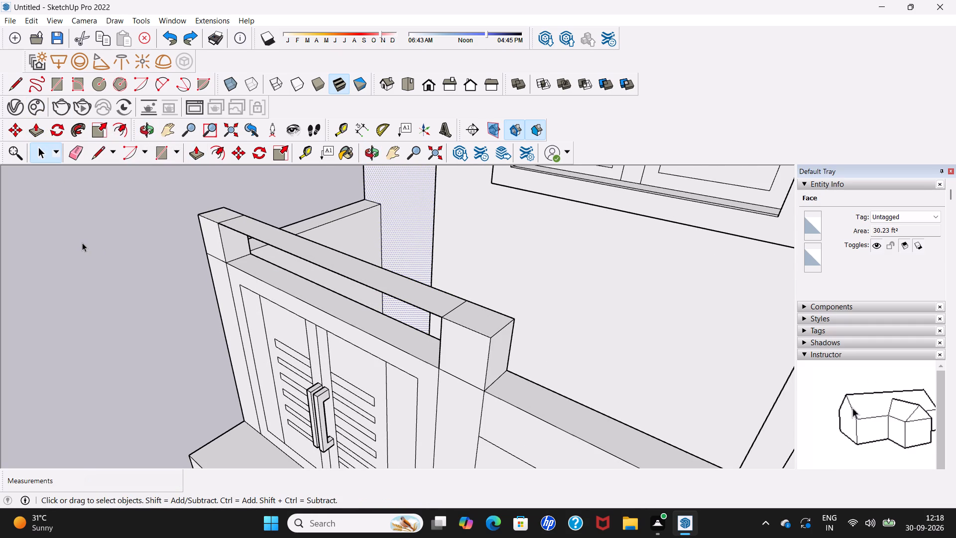
left_click(82, 243)
key("space")
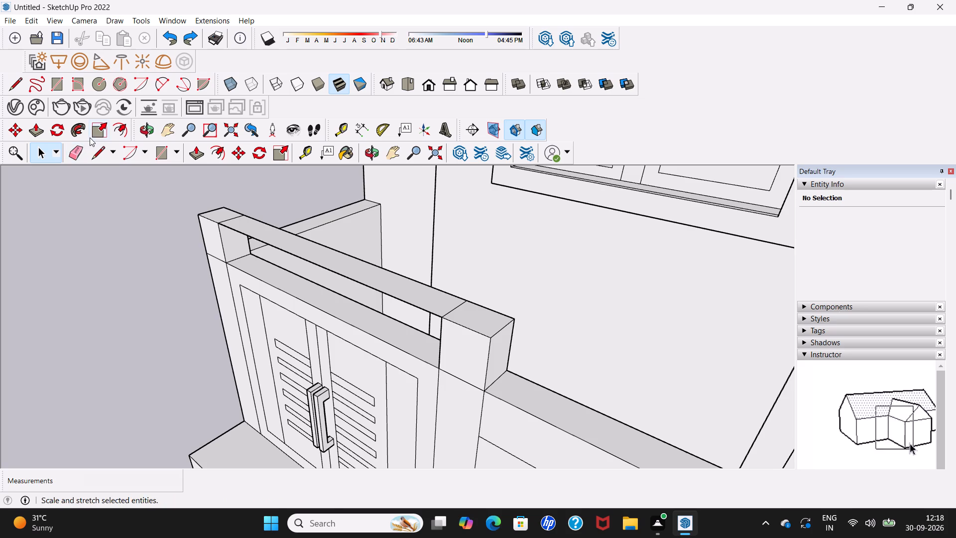
left_click(42, 133)
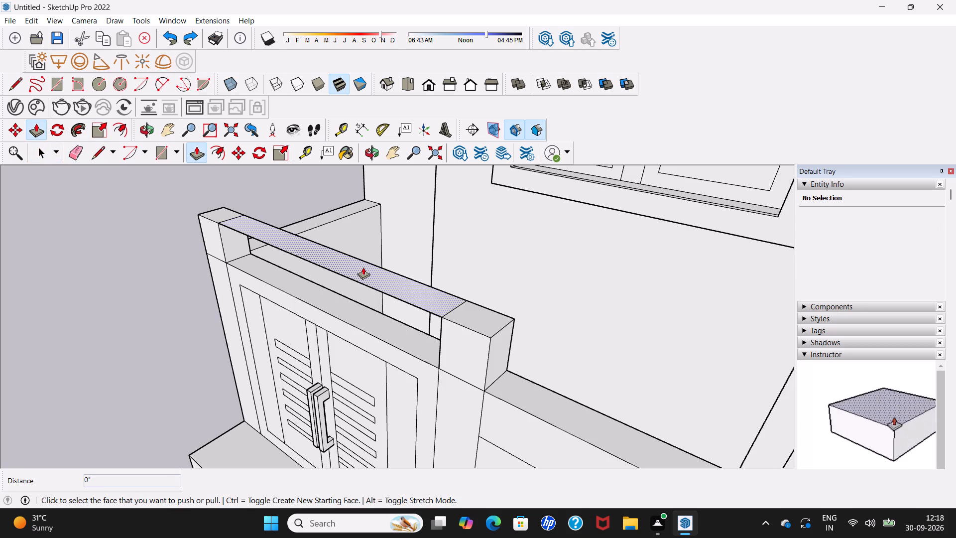
left_click(363, 267)
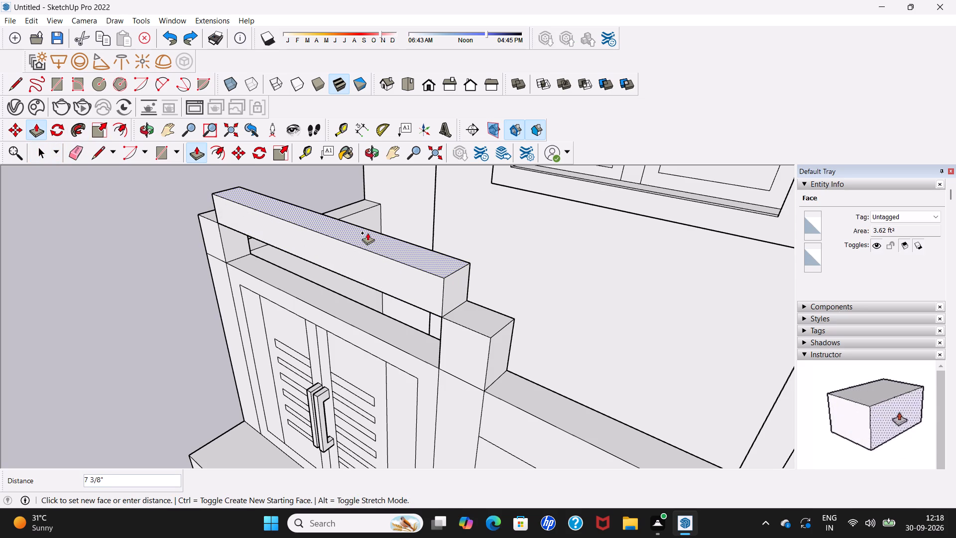
left_click(367, 233)
Push/pull the tops of both gate posts upward 7 3/8" so they are level with the top of the beam.
left_click(493, 321)
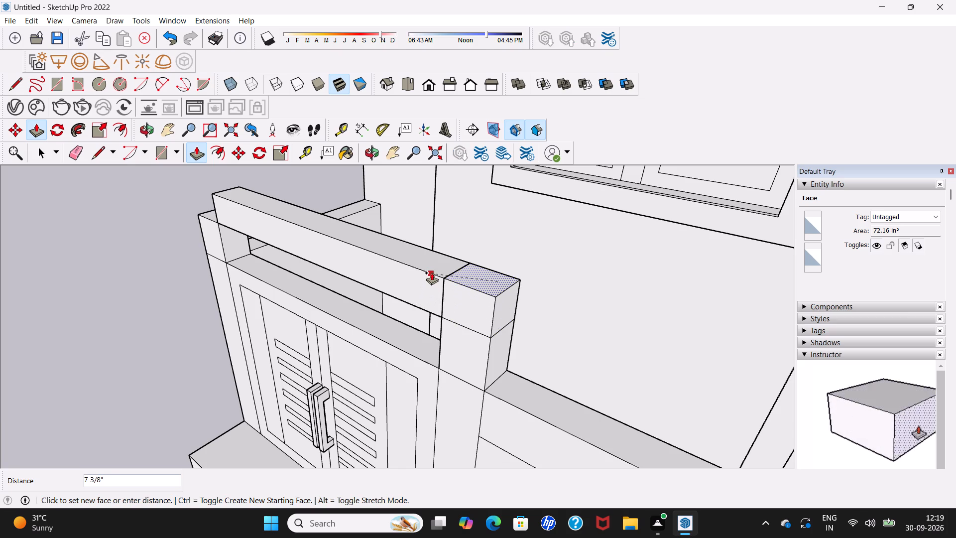
left_click(432, 272)
middle_click_drag(298, 276, 554, 270)
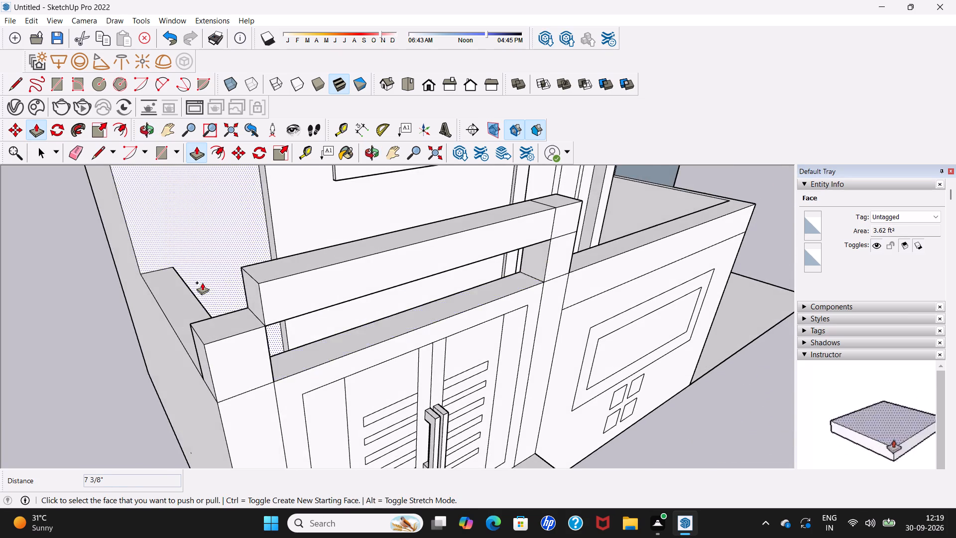
scroll(202, 282, "down", 4)
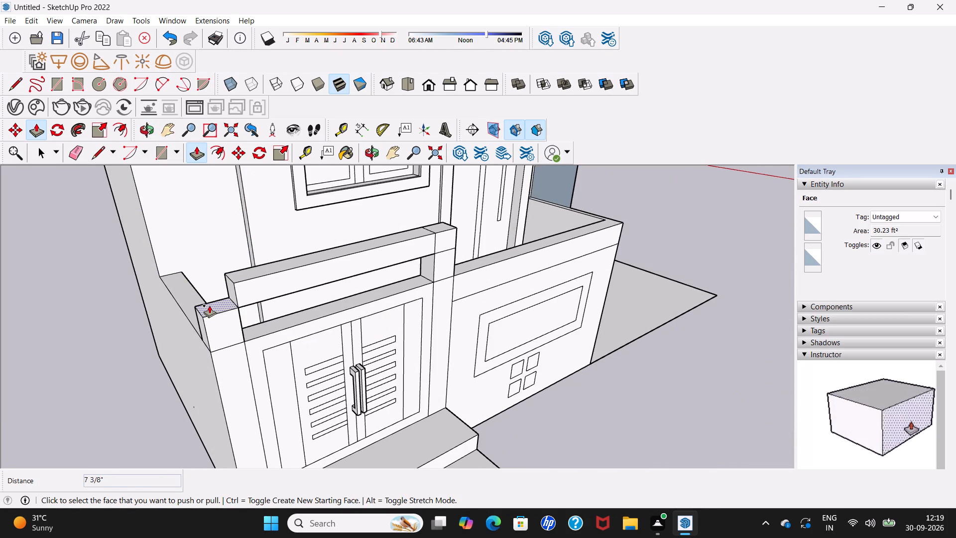
left_click(209, 305)
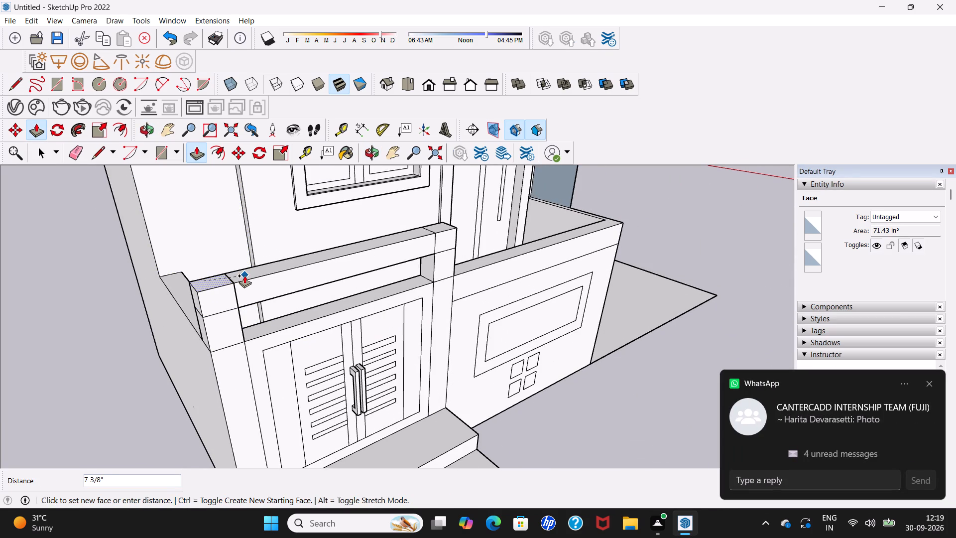
left_click(244, 275)
scroll(244, 275, "down", 5)
middle_click_drag(244, 275, 192, 272)
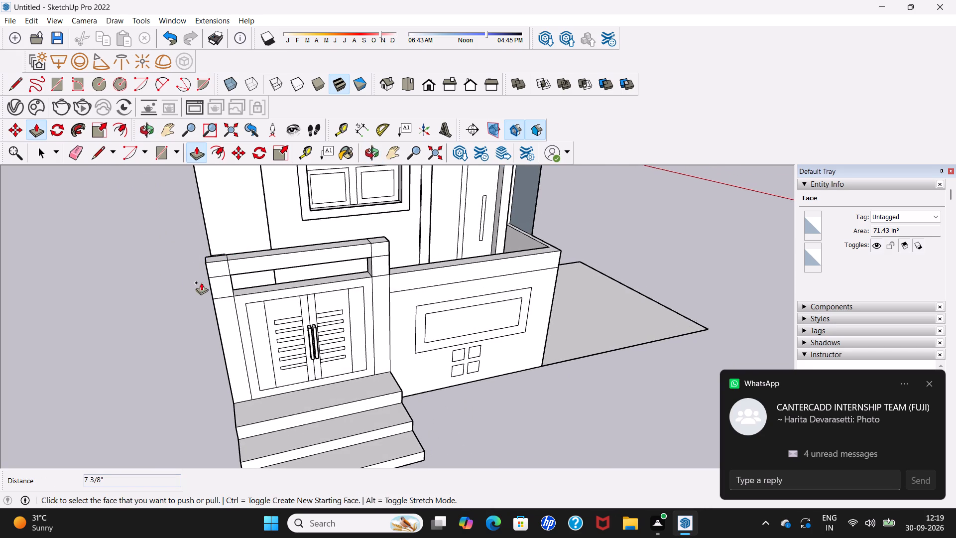
Erase the seam edges between the beam and both post tops on the front and top faces.
key("space")
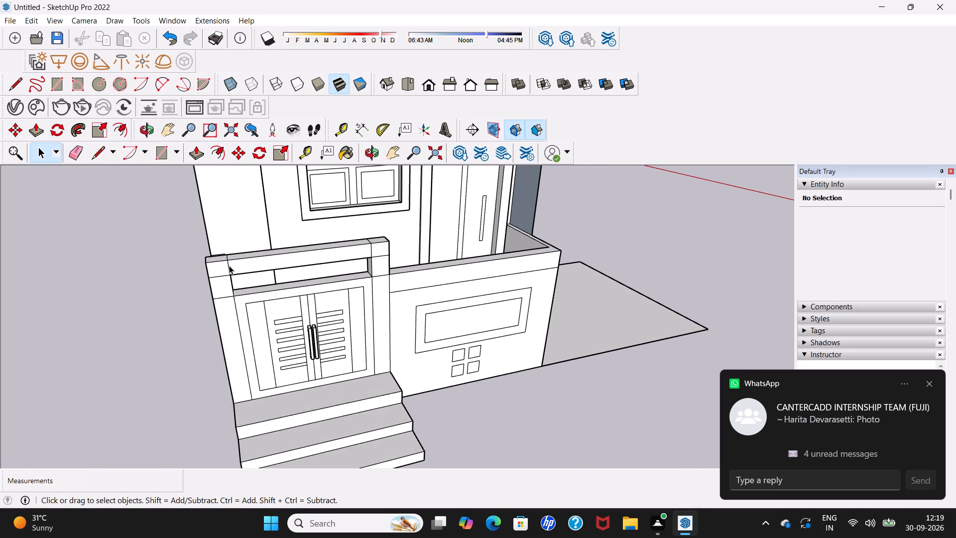
left_click(229, 266)
key("Delete")
middle_click_drag(229, 266, 220, 265)
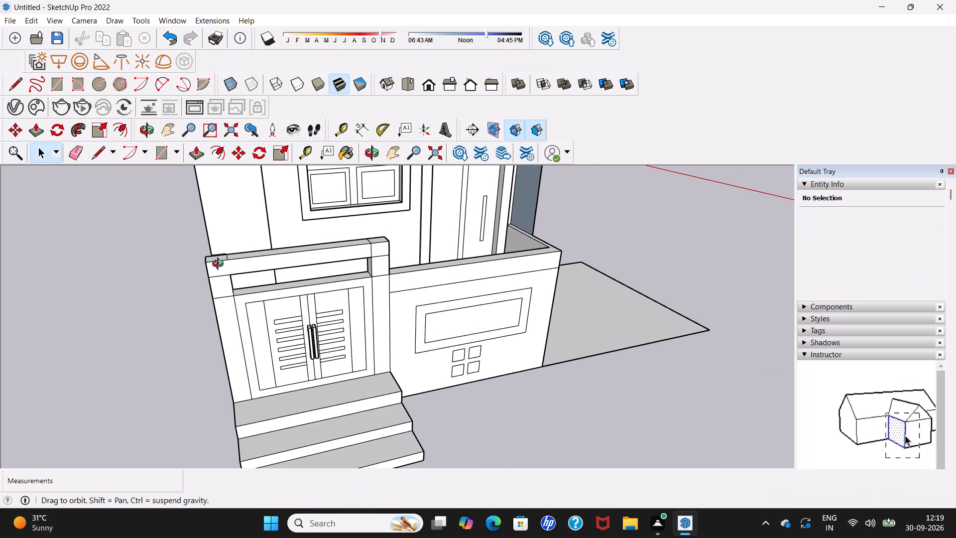
middle_click_drag(220, 265, 91, 279)
scroll(207, 256, "up", 3)
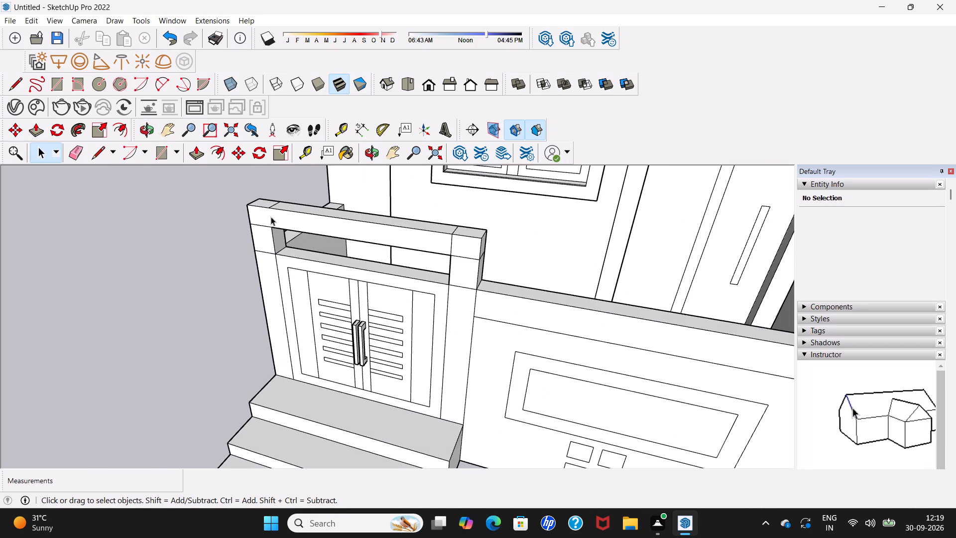
left_click(272, 205)
key("Delete")
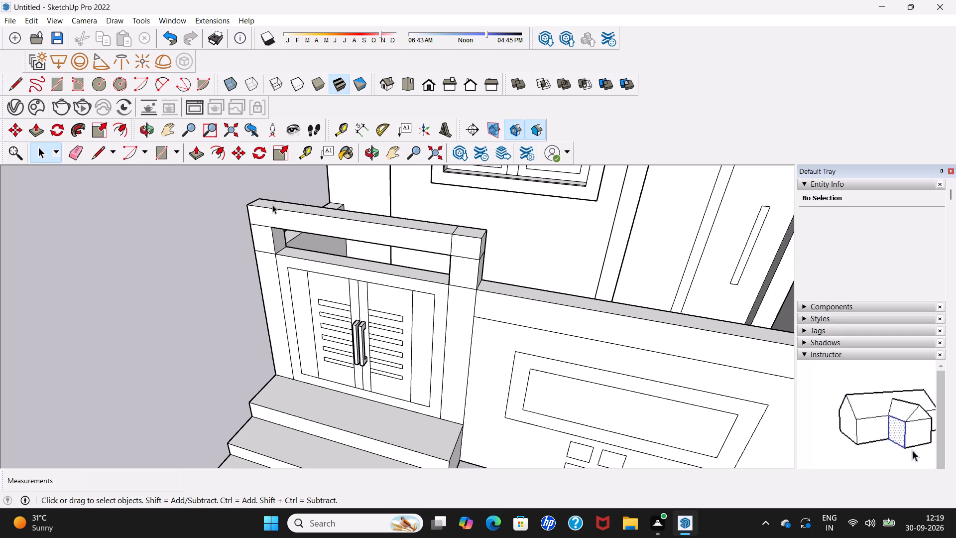
left_click(451, 247)
key("Delete")
key("Delete")
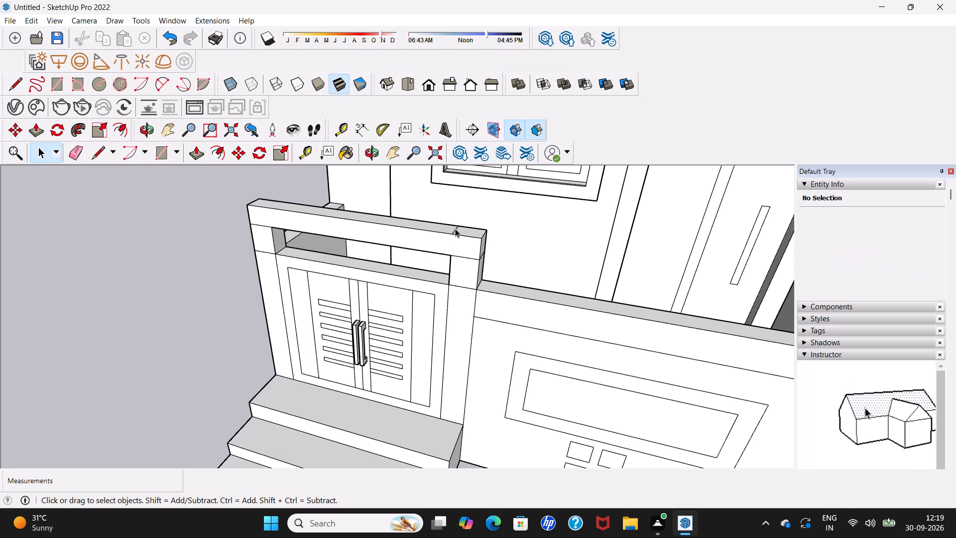
left_click(455, 229)
key("Delete")
Erase the horizontal seams across the front of both gate posts, at the beam's underside and at the gate's top level.
middle_click_drag(422, 262, 608, 197)
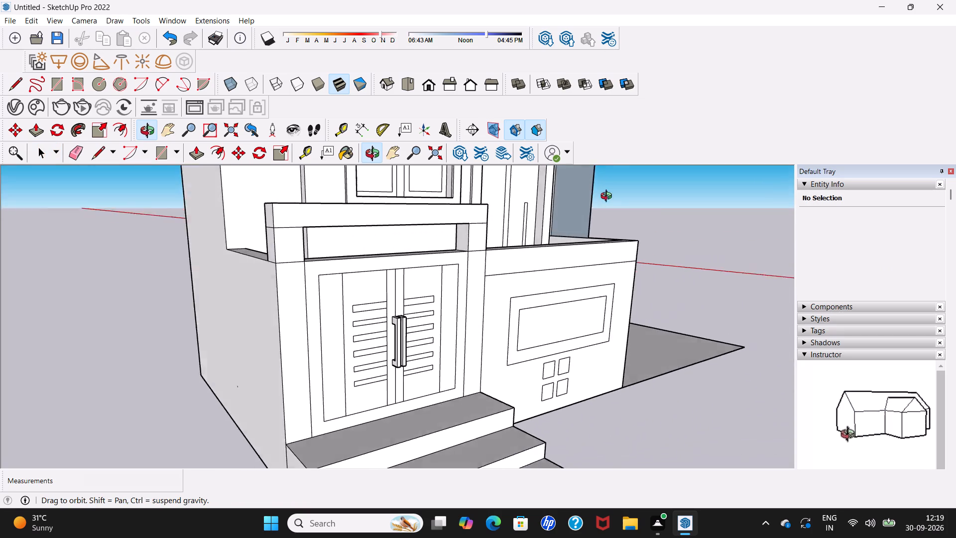
middle_click_drag(608, 197, 599, 206)
scroll(524, 227, "up", 3)
left_click(463, 219)
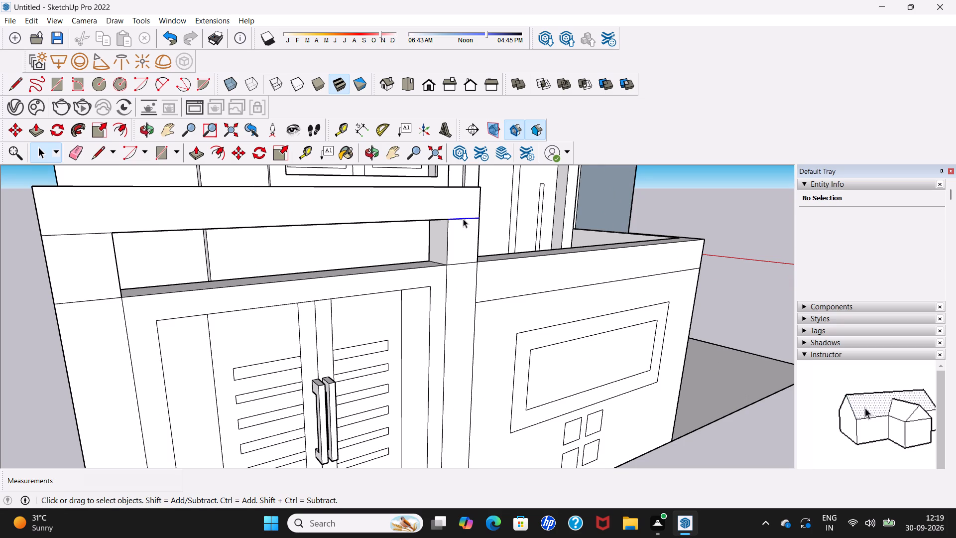
key("Delete")
left_click(80, 233)
key("Delete")
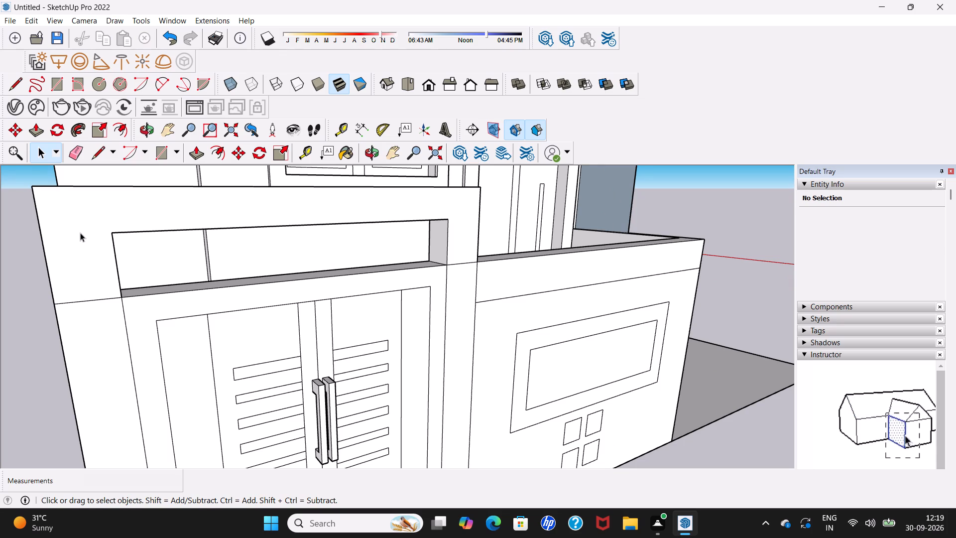
scroll(80, 233, "down", 2)
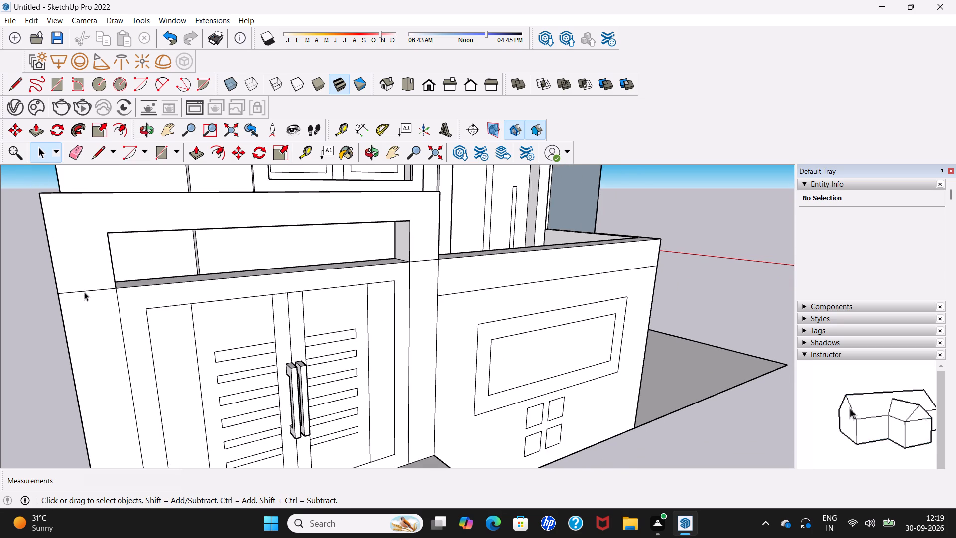
left_click(85, 291)
key("Delete")
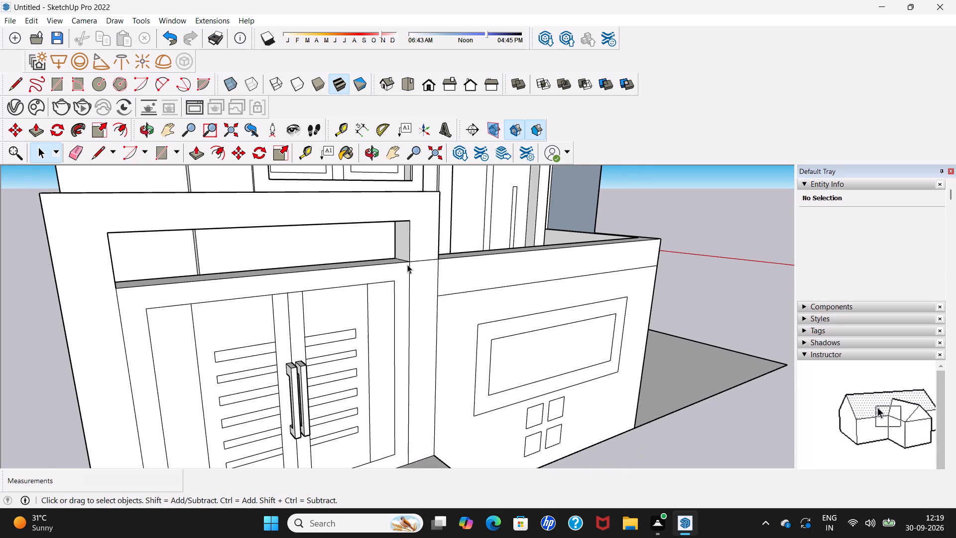
left_click(417, 260)
key("Delete")
scroll(405, 257, "down", 5)
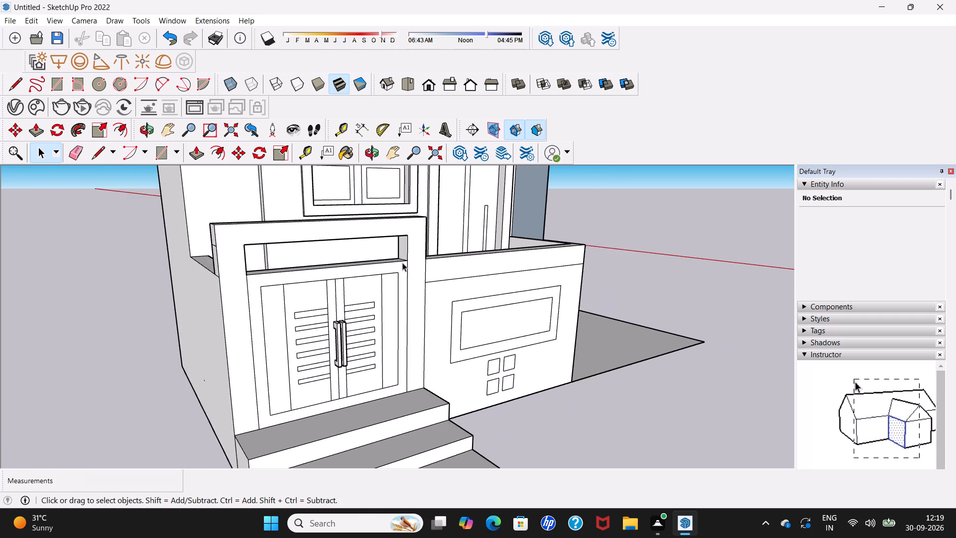
Push/pull the top face of the gate frame upward 6 3/8" to make the beam taller.
middle_click_drag(402, 263, 285, 390)
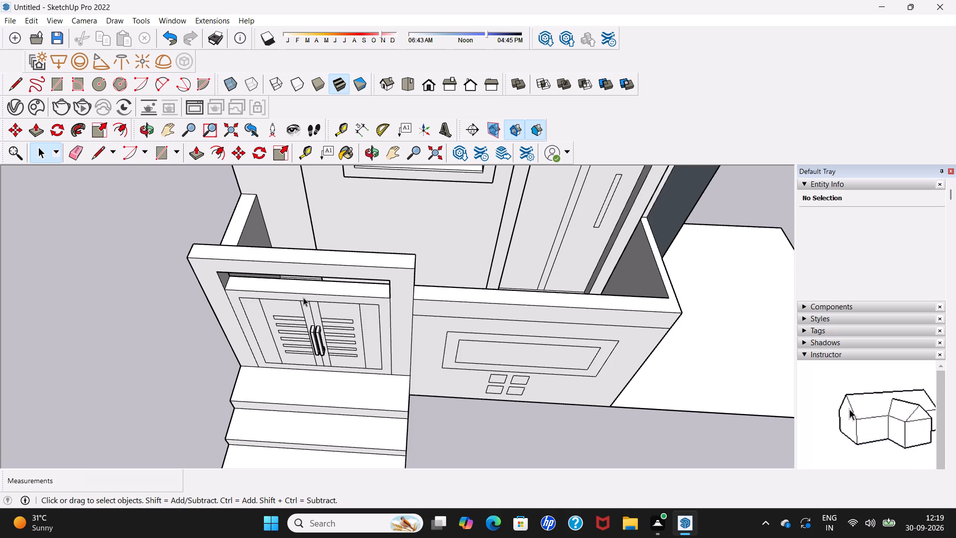
scroll(303, 299, "down", 1)
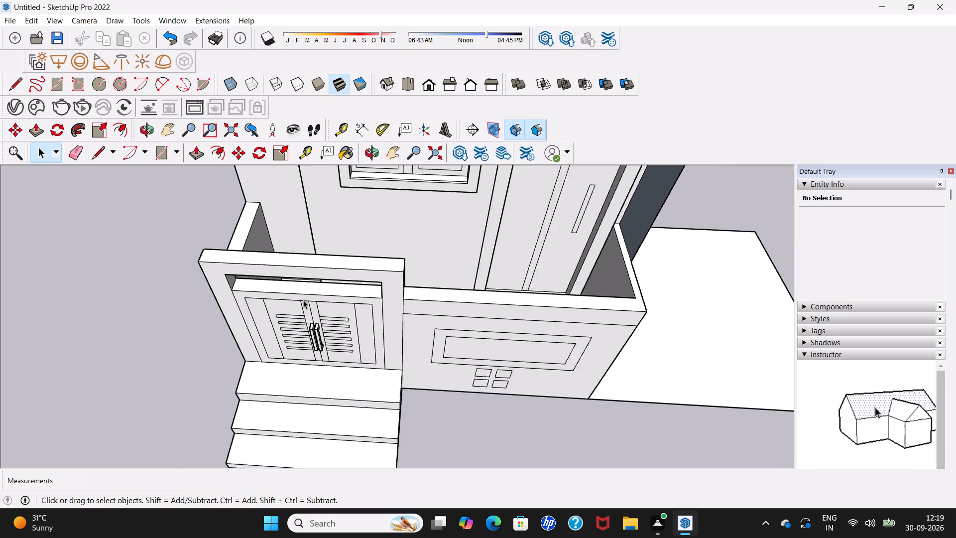
scroll(303, 300, "down", 4)
middle_click_drag(304, 301, 298, 229)
scroll(298, 229, "up", 6)
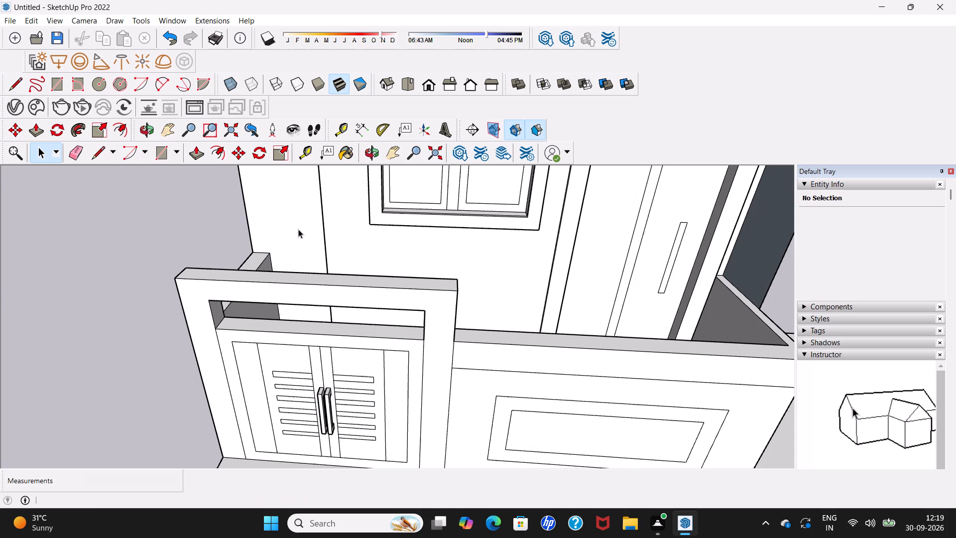
middle_click_drag(297, 259, 322, 216)
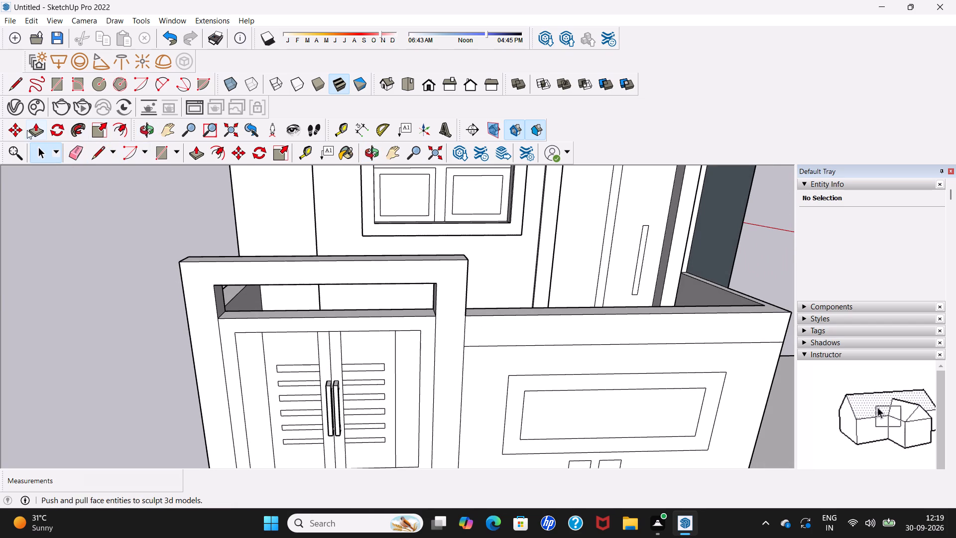
left_click(42, 130)
middle_click_drag(321, 285, 299, 297)
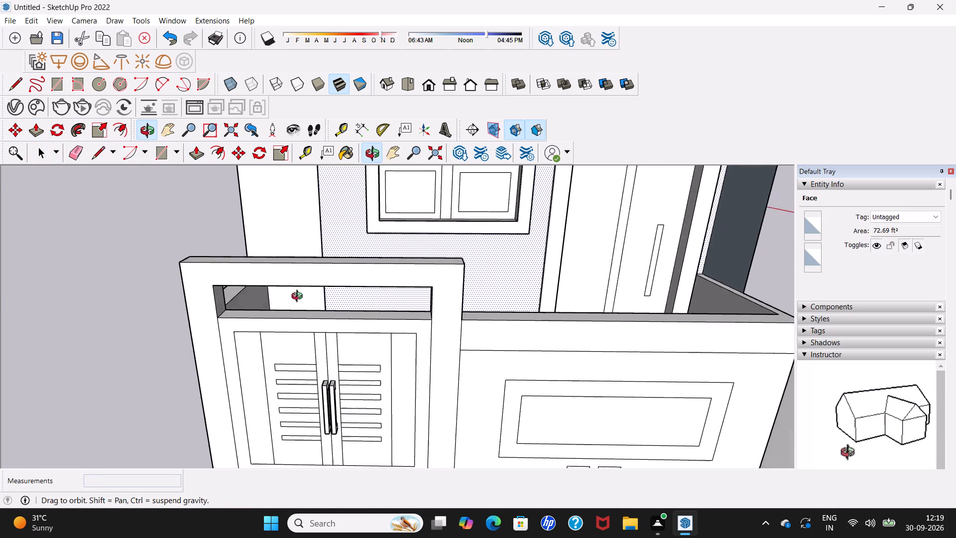
middle_click_drag(299, 297, 214, 315)
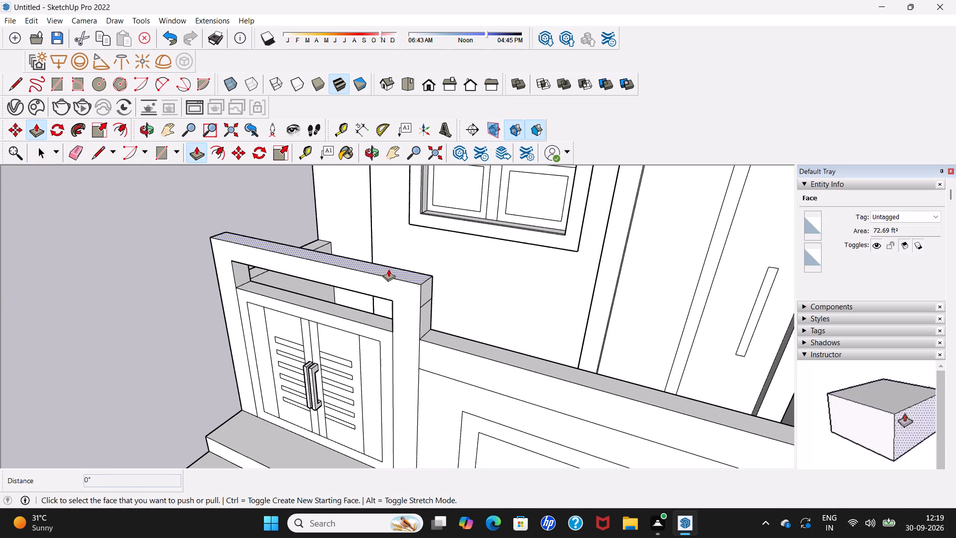
left_click(388, 269)
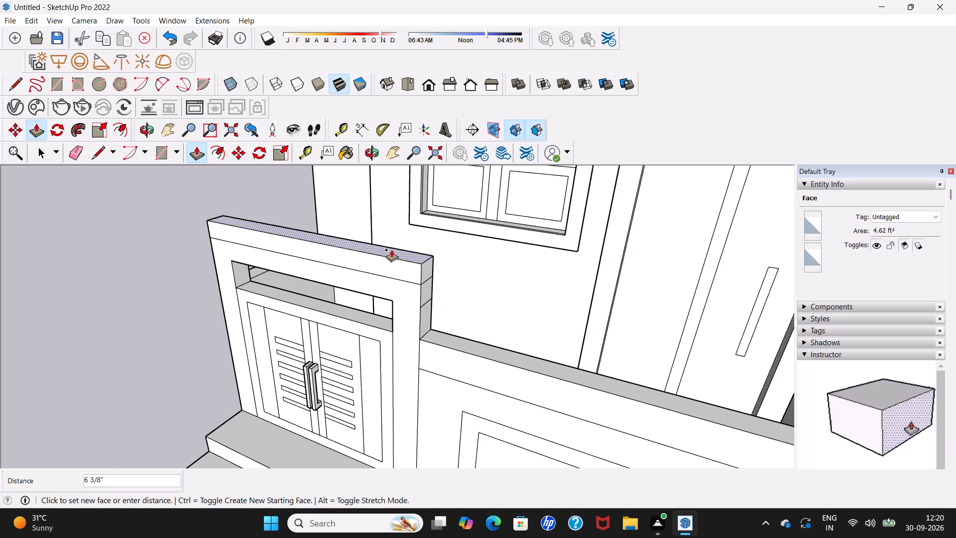
left_click(391, 250)
Erase the horizontal seam running across the front face of the heightened beam.
key("space")
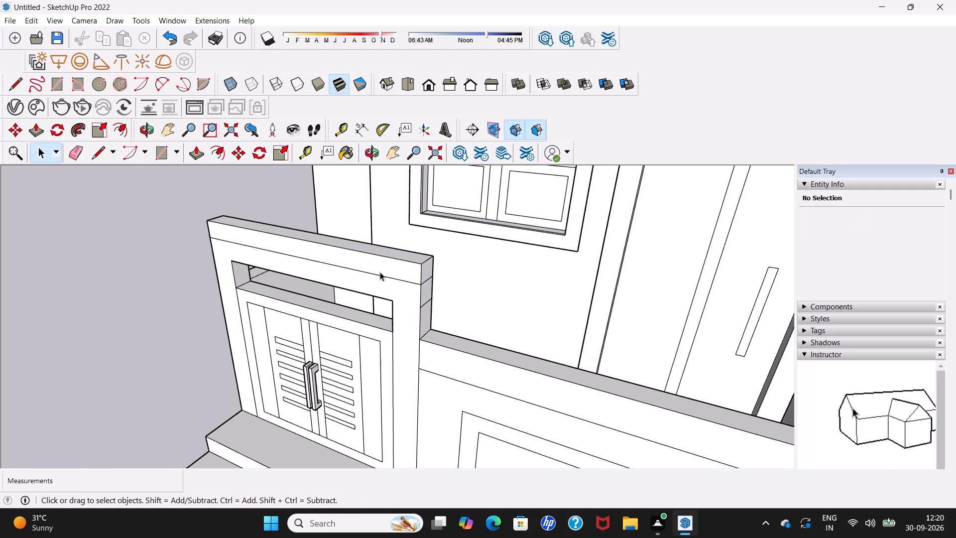
left_click(380, 273)
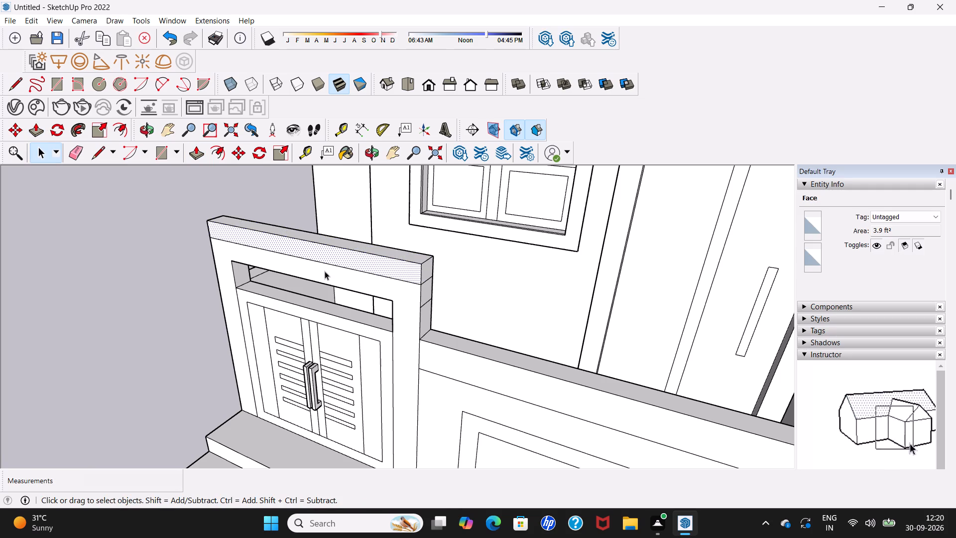
left_click(59, 253)
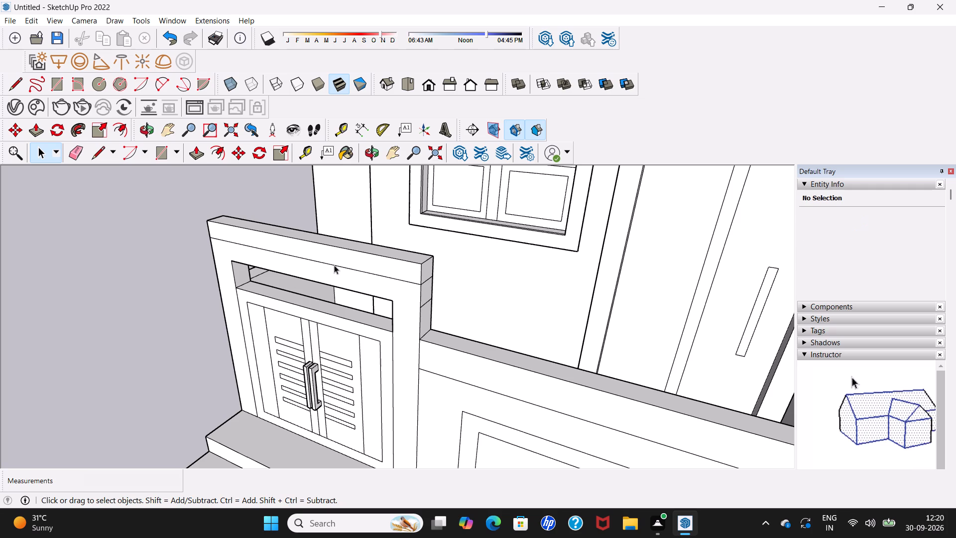
left_click(334, 265)
key("Delete")
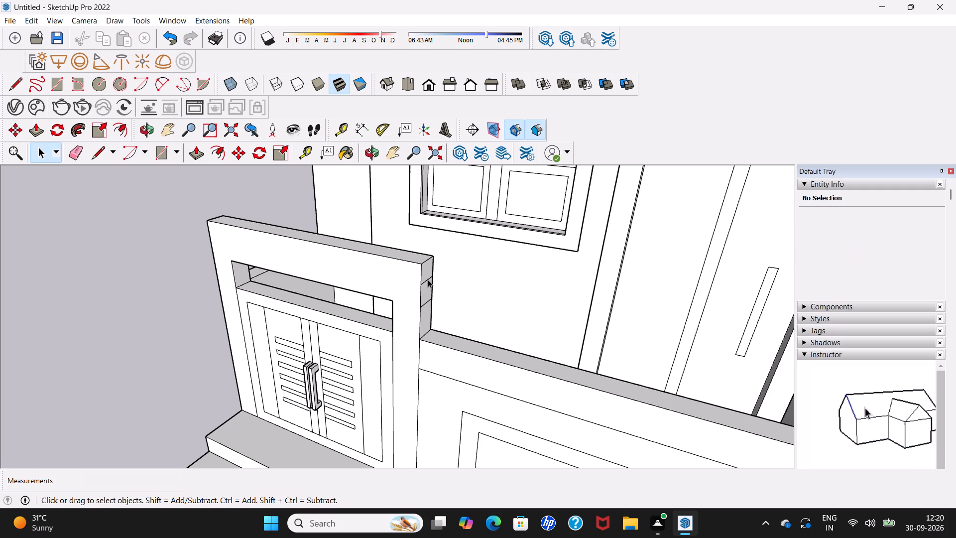
Erase the two horizontal seams on the outer side face of each gate post.
left_click(428, 279)
key("Delete")
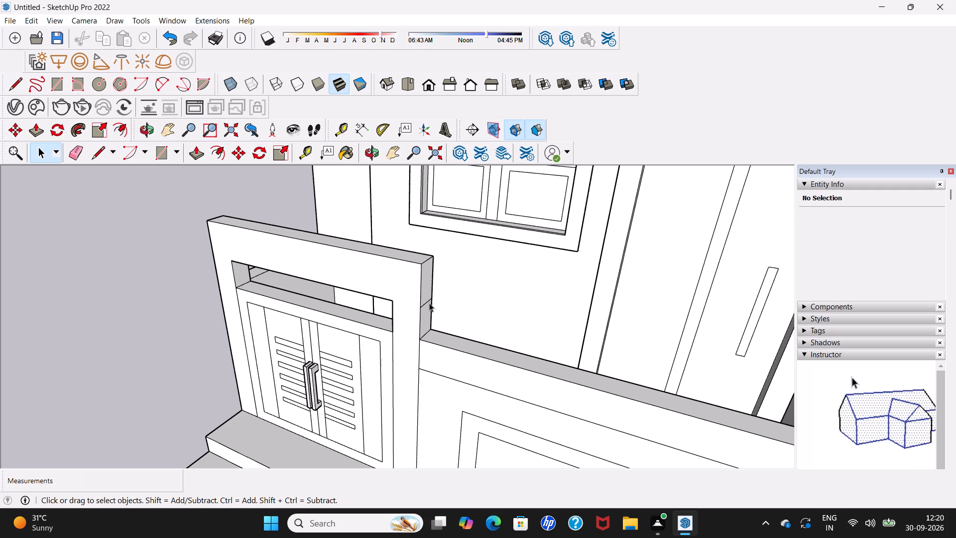
left_click(429, 303)
key("Delete")
middle_click_drag(363, 310, 647, 246)
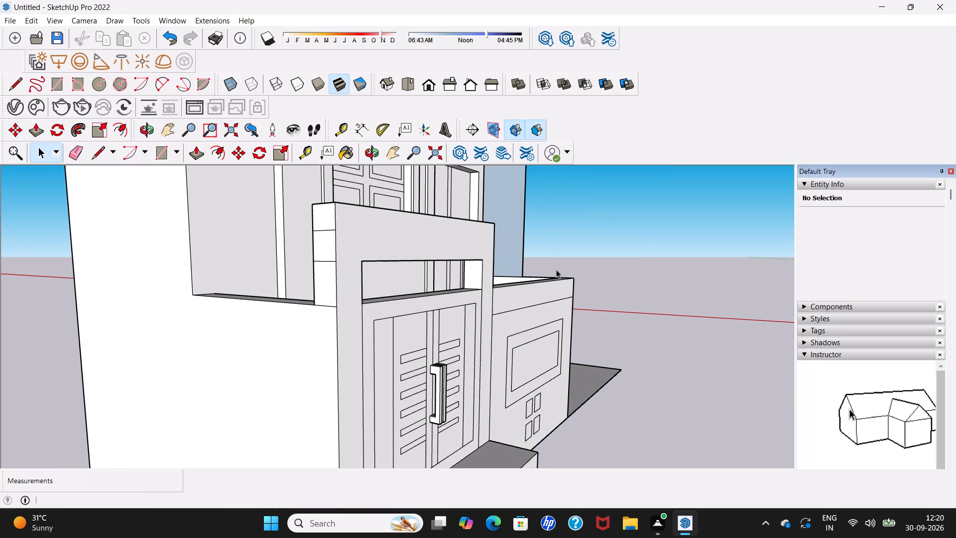
left_click(322, 260)
key("Delete")
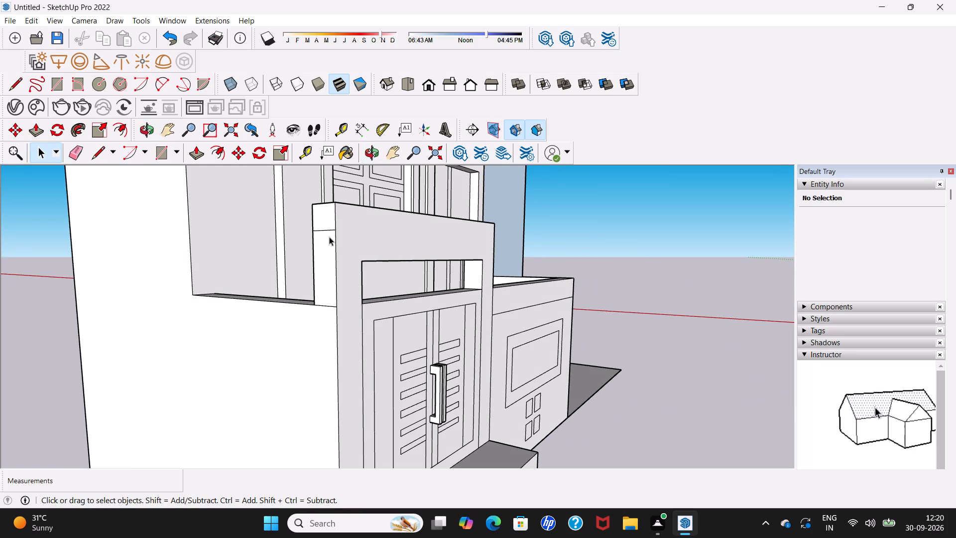
left_click(332, 230)
key("Delete")
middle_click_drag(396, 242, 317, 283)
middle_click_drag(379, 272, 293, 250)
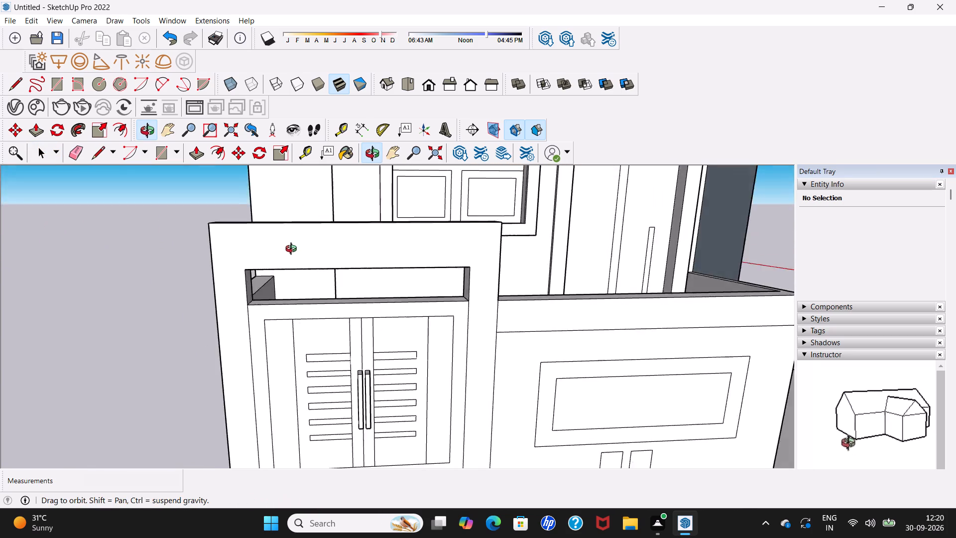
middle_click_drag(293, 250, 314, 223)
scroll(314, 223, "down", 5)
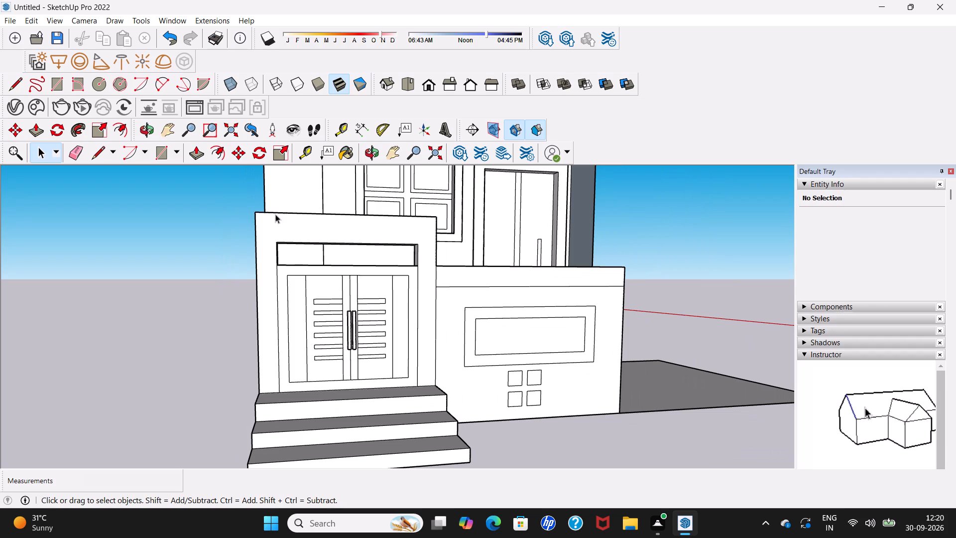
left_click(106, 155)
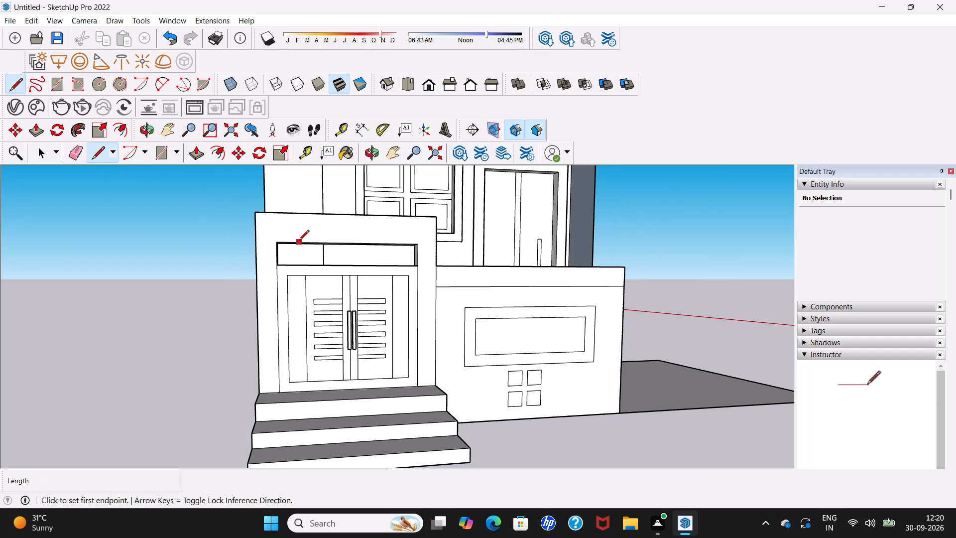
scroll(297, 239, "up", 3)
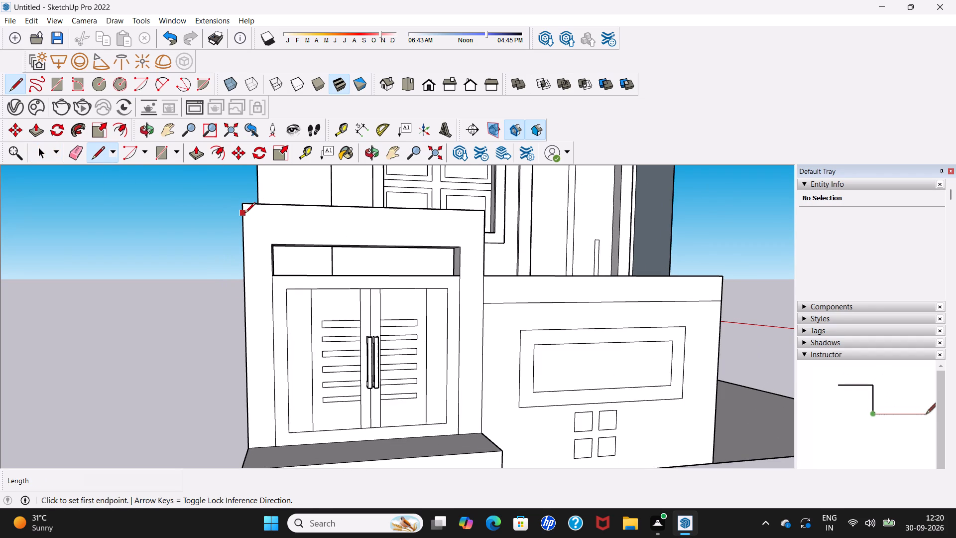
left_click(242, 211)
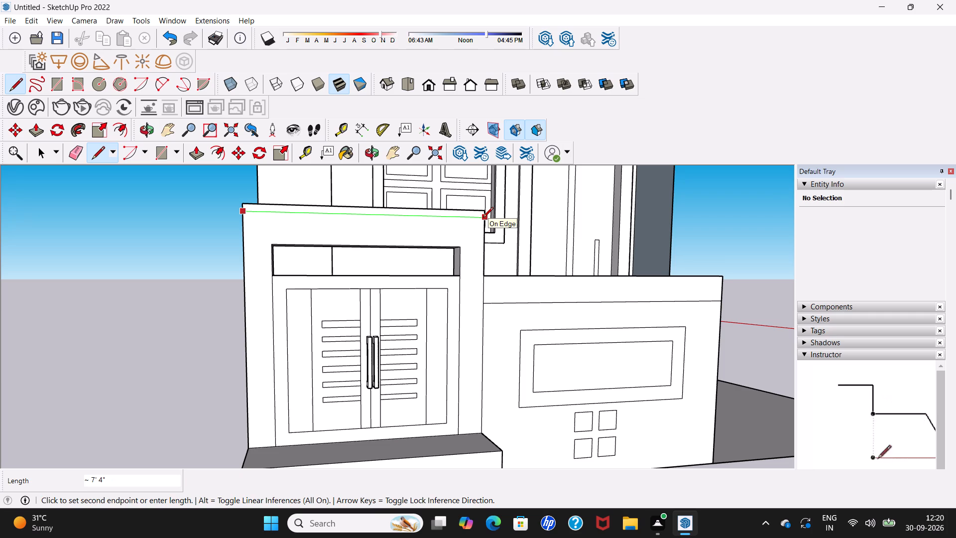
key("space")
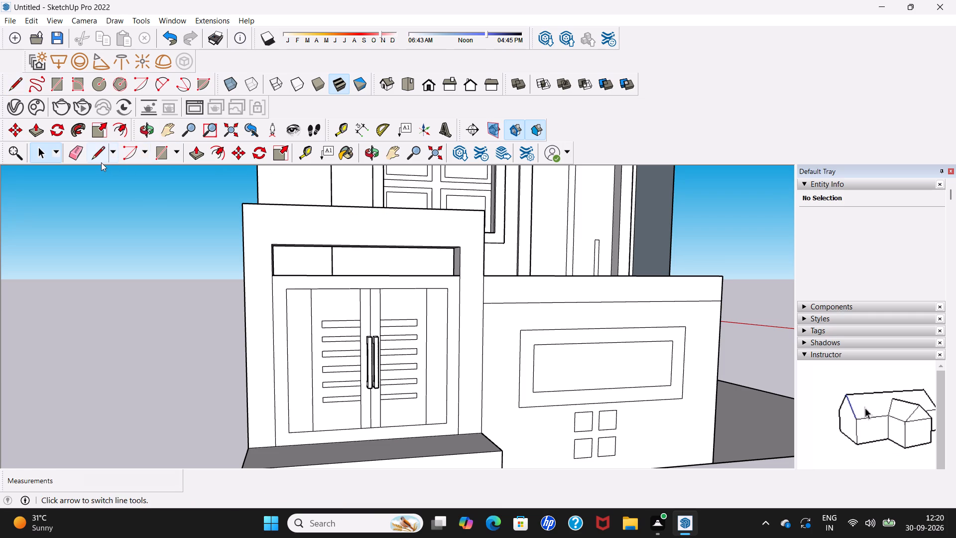
Draw a horizontal line about 7' 4" long across the front of the gate beam, just below its top edge.
left_click(100, 156)
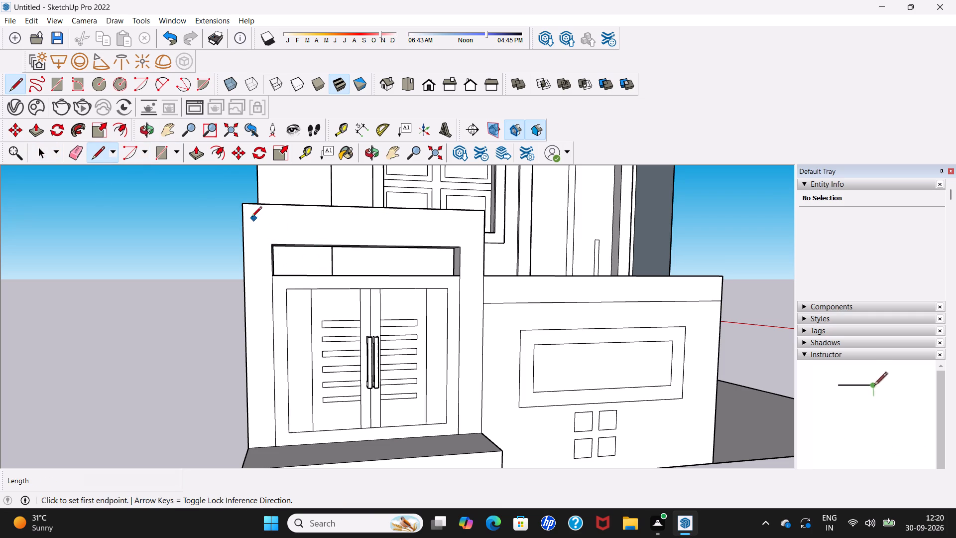
scroll(242, 215, "up", 4)
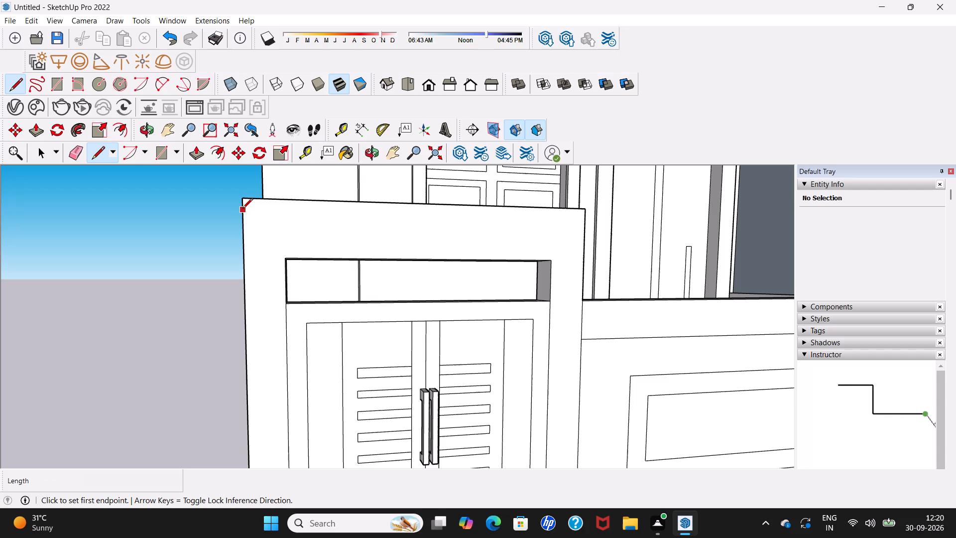
left_click(242, 213)
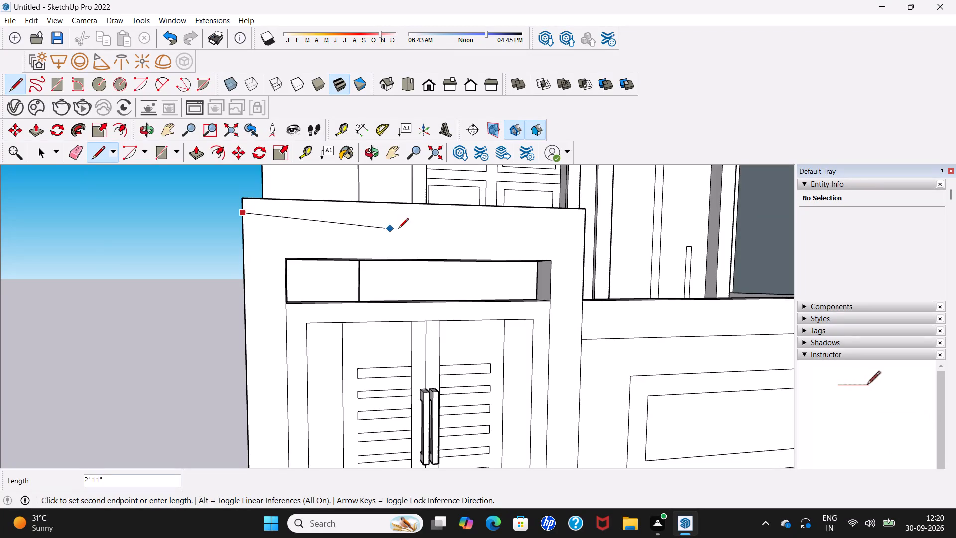
left_click(581, 224)
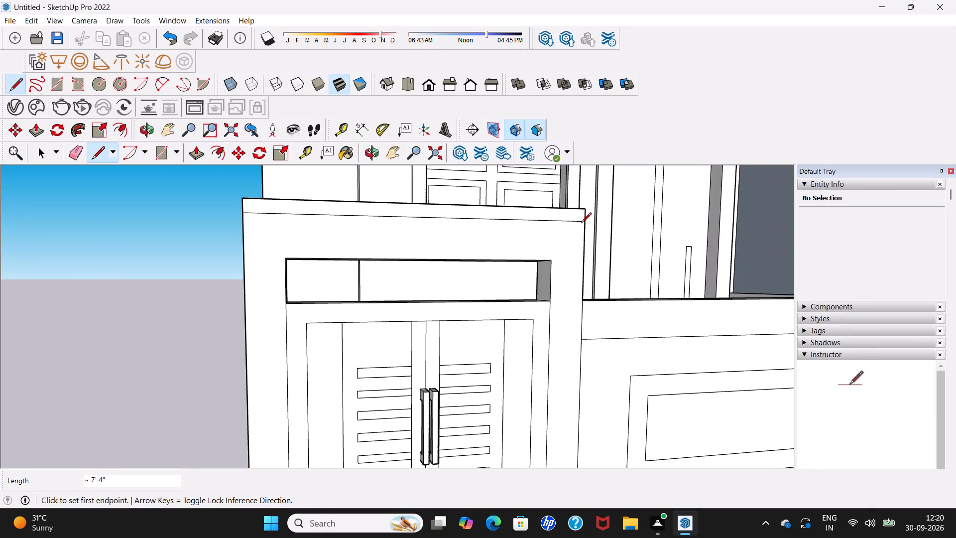
scroll(581, 224, "down", 6)
middle_click_drag(581, 224, 372, 249)
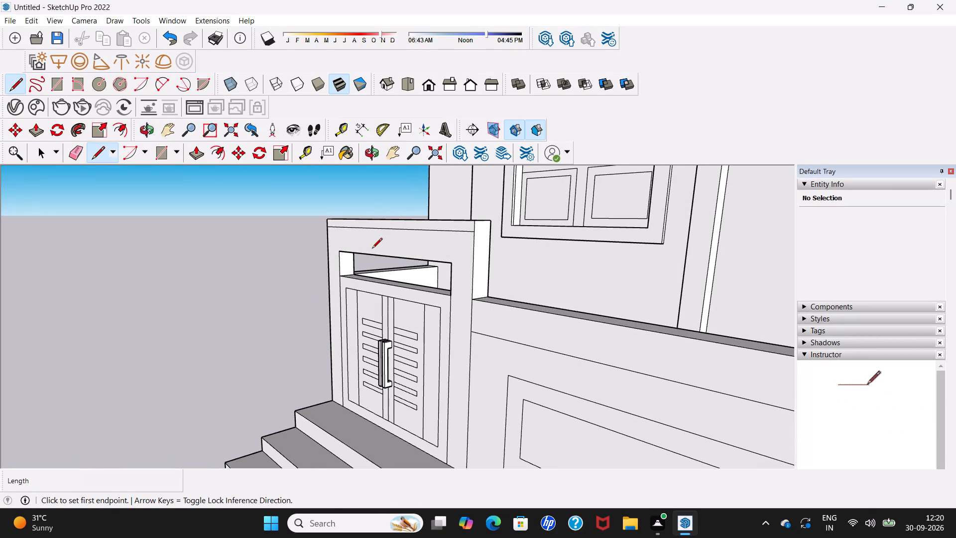
key("space")
Push/pull the narrow strip along the top of the beam's front face outward 2 1/2" as a projecting cap.
scroll(372, 249, "down", 2)
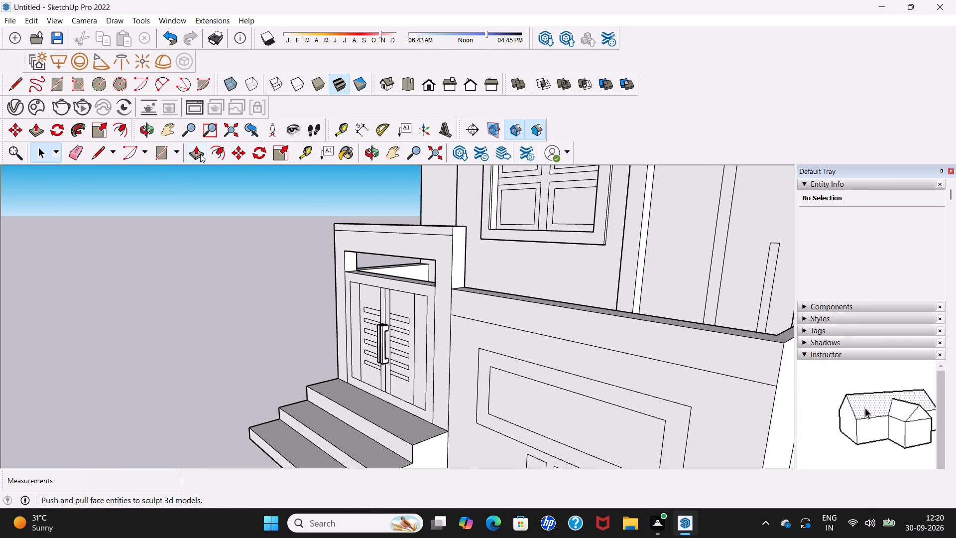
left_click(200, 154)
scroll(471, 239, "up", 5)
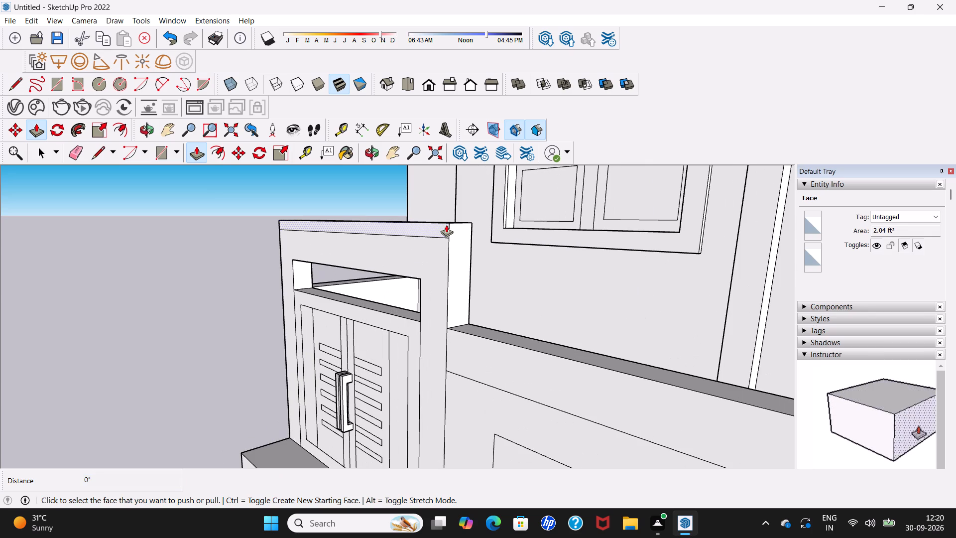
left_click(446, 225)
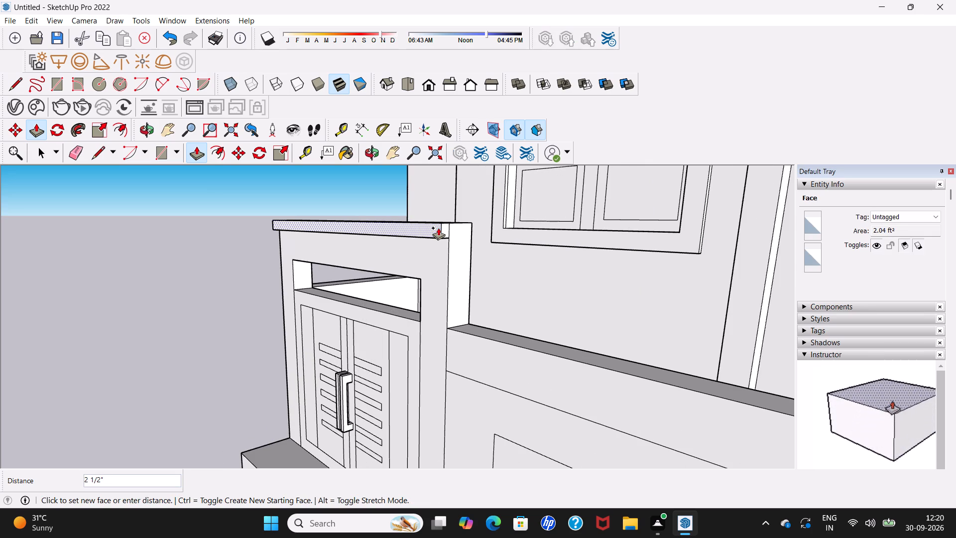
left_click(438, 228)
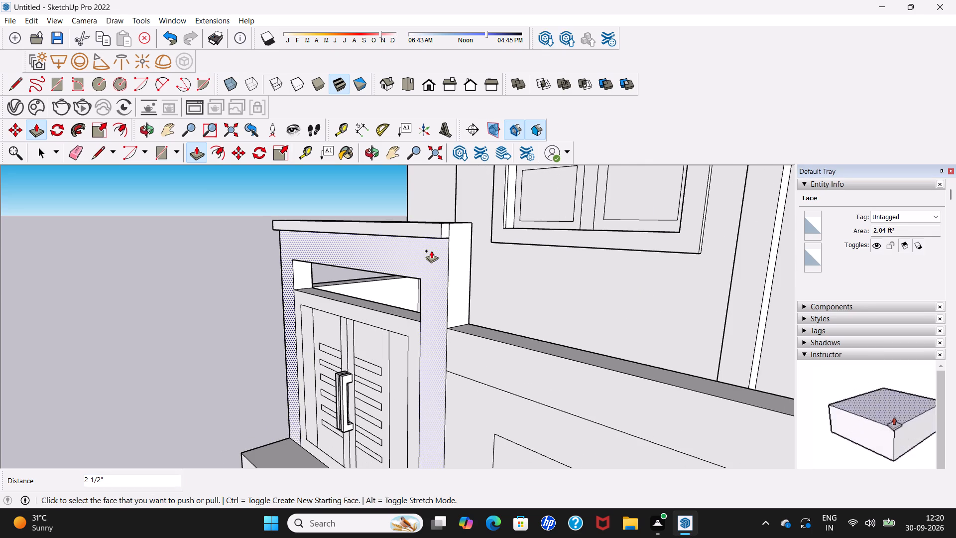
scroll(431, 251, "up", 3)
key("space")
Erase the seams where the projecting cap meets the gate frame, on both end faces and along the top.
middle_click_drag(433, 251, 642, 223)
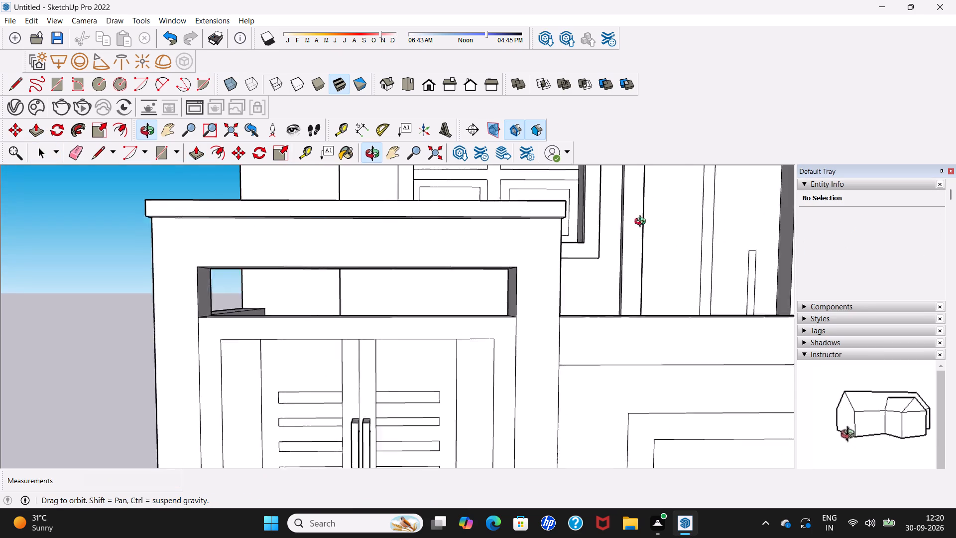
middle_click_drag(642, 223, 700, 233)
scroll(493, 250, "down", 6)
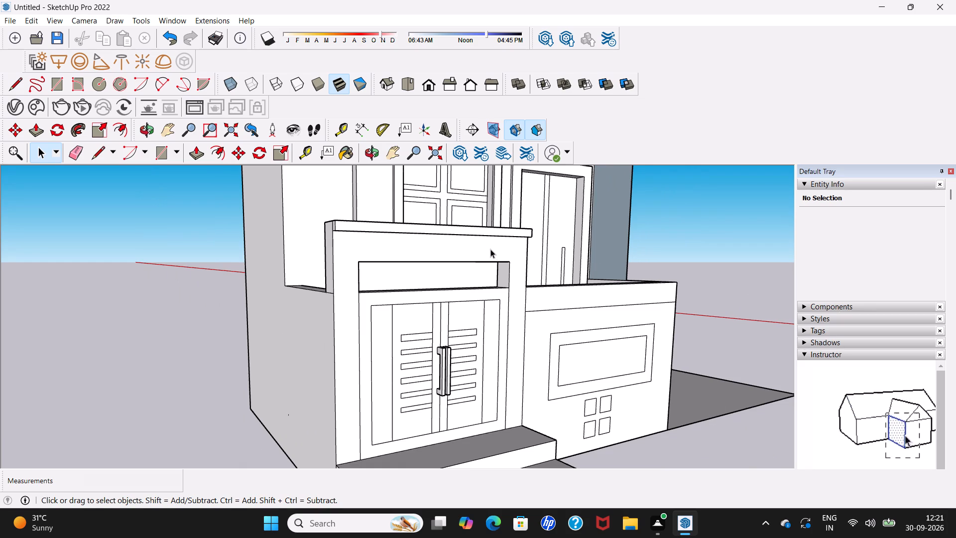
scroll(367, 239, "up", 5)
middle_click_drag(291, 222, 383, 247)
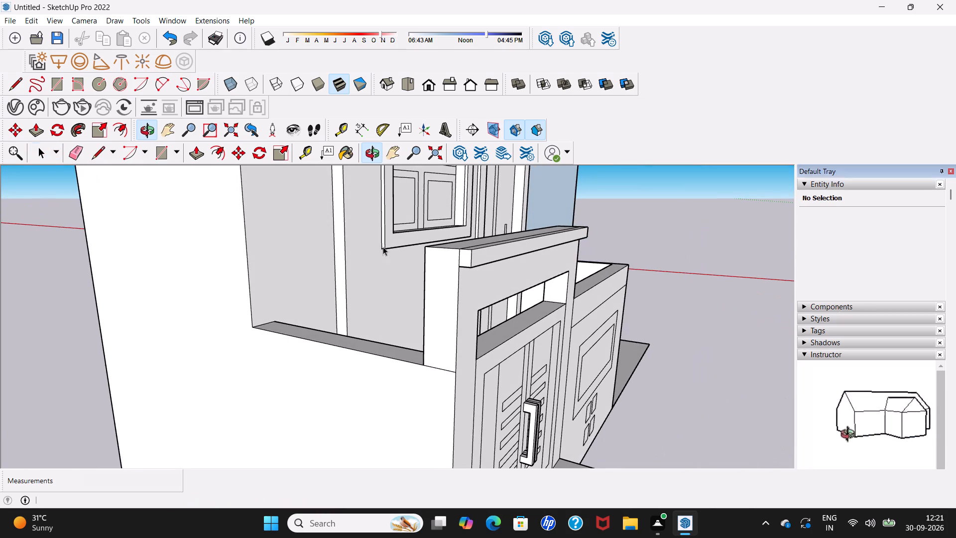
left_click(74, 146)
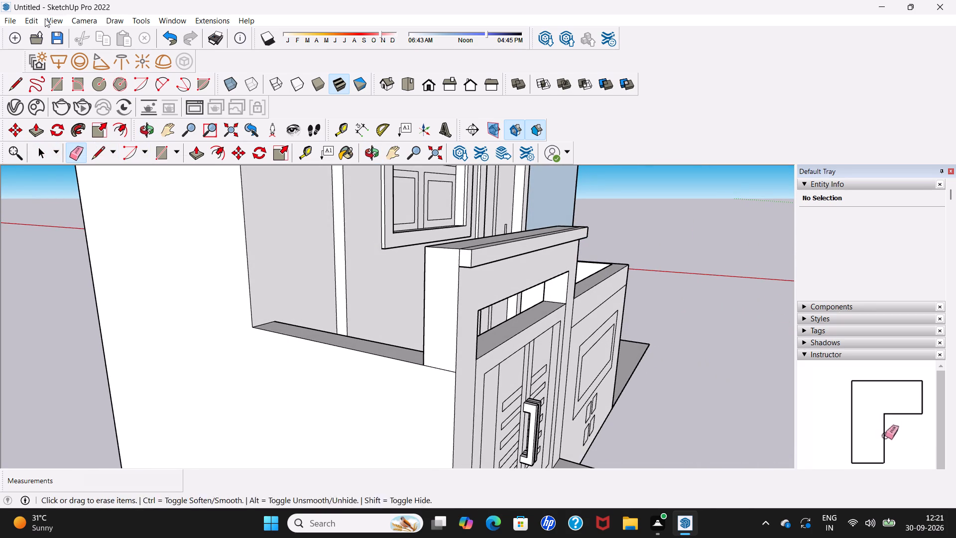
scroll(442, 276, "up", 3)
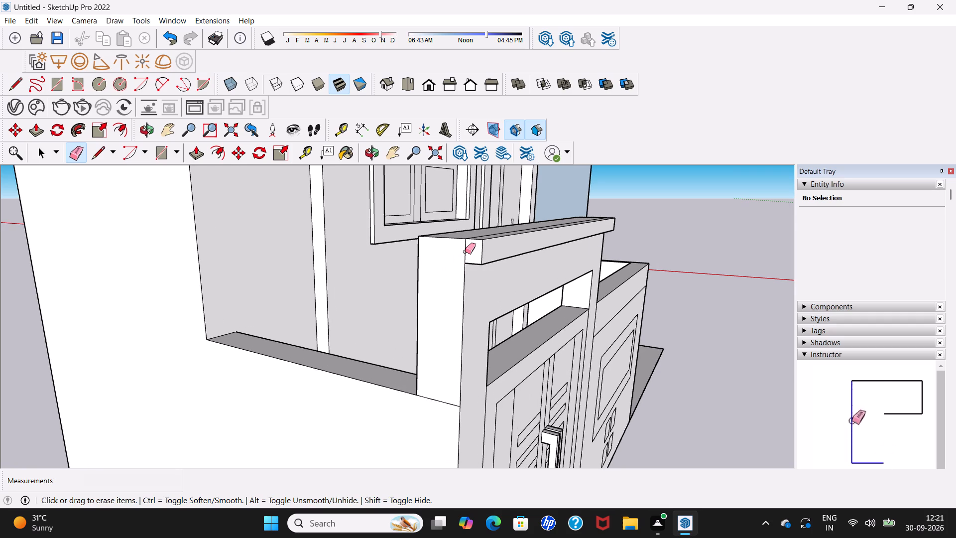
left_click(465, 252)
middle_click_drag(491, 245, 368, 282)
left_click(378, 276)
scroll(378, 276, "down", 6)
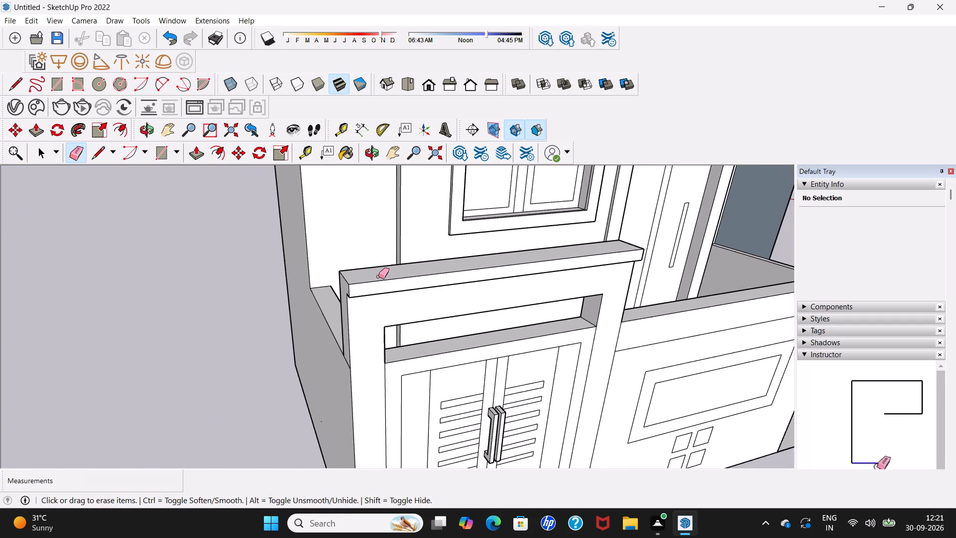
middle_click_drag(479, 291, 262, 231)
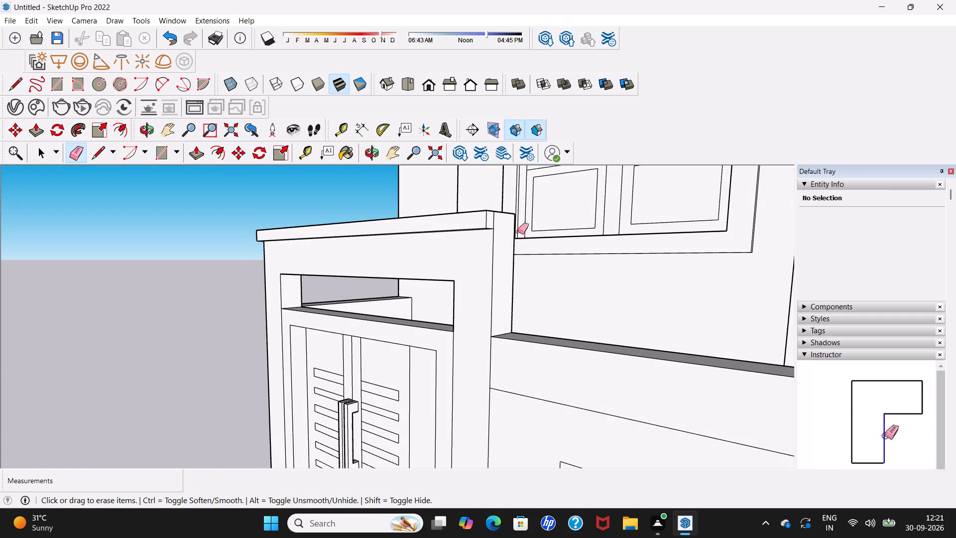
scroll(499, 220, "up", 3)
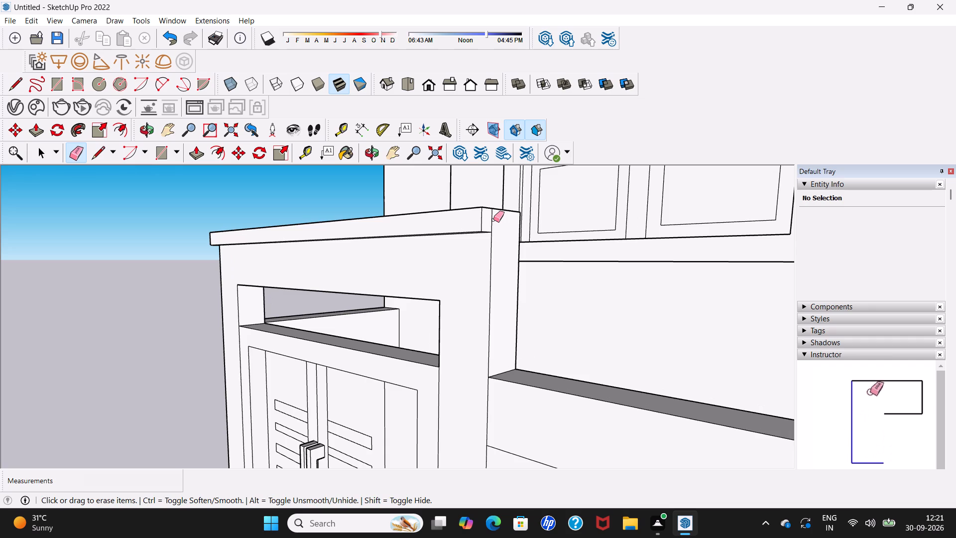
left_click(493, 220)
left_click(492, 220)
Examine the capped gate frame together with the adjoining boundary wall and the flat ground area beside it.
scroll(492, 220, "down", 8)
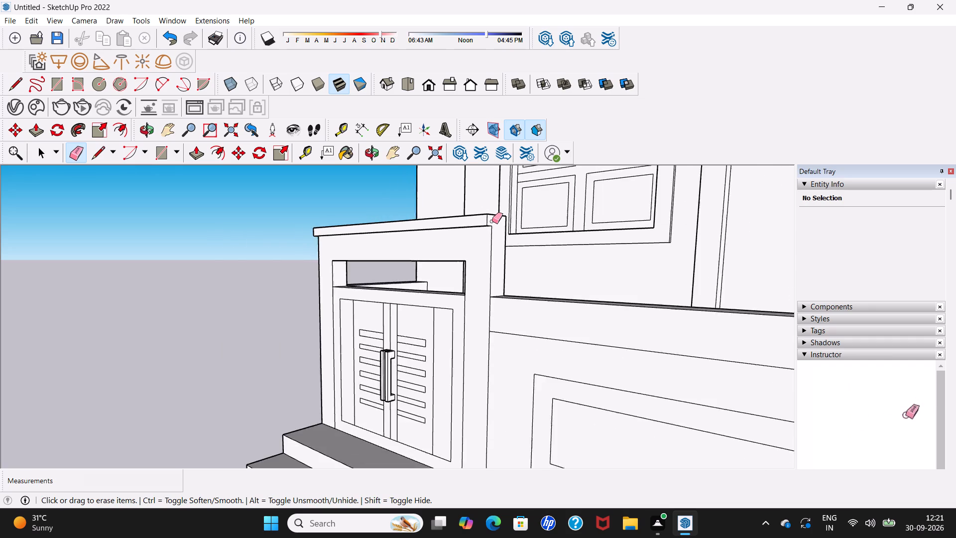
scroll(492, 221, "down", 6)
middle_click_drag(467, 216, 604, 253)
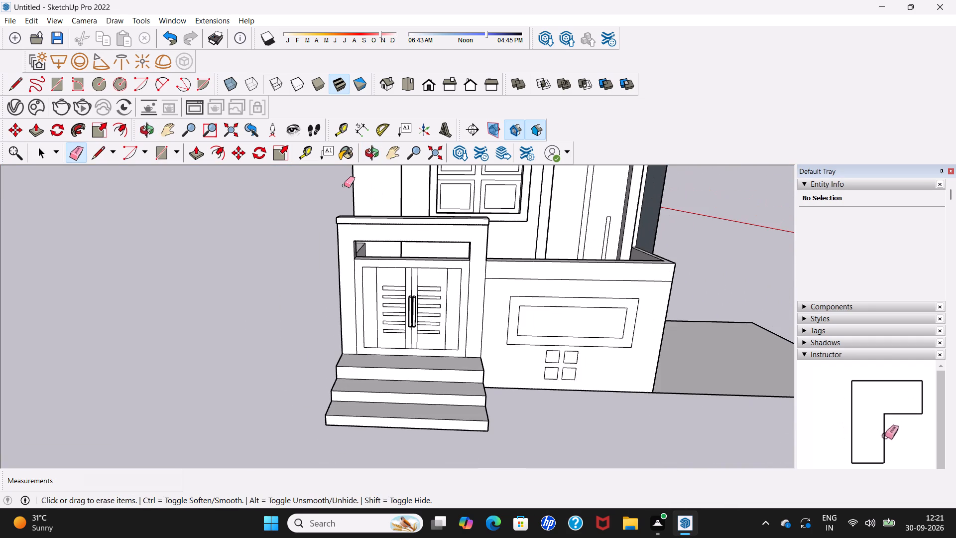
scroll(344, 185, "down", 1)
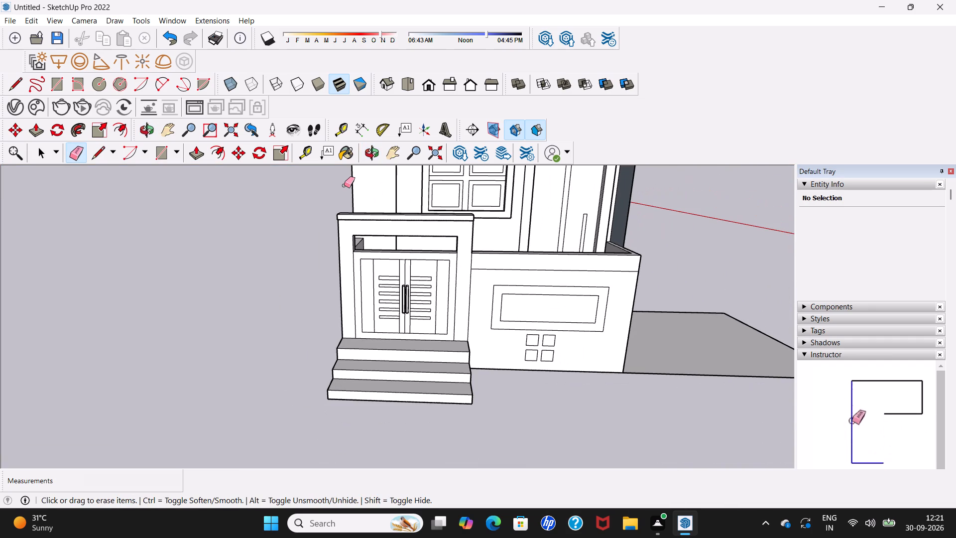
scroll(344, 185, "down", 2)
scroll(344, 185, "up", 4)
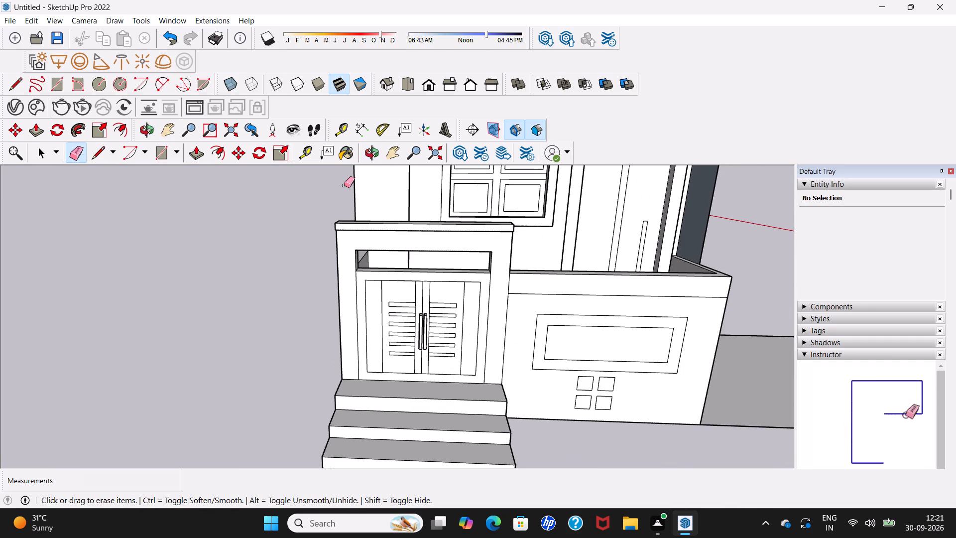
scroll(344, 185, "down", 6)
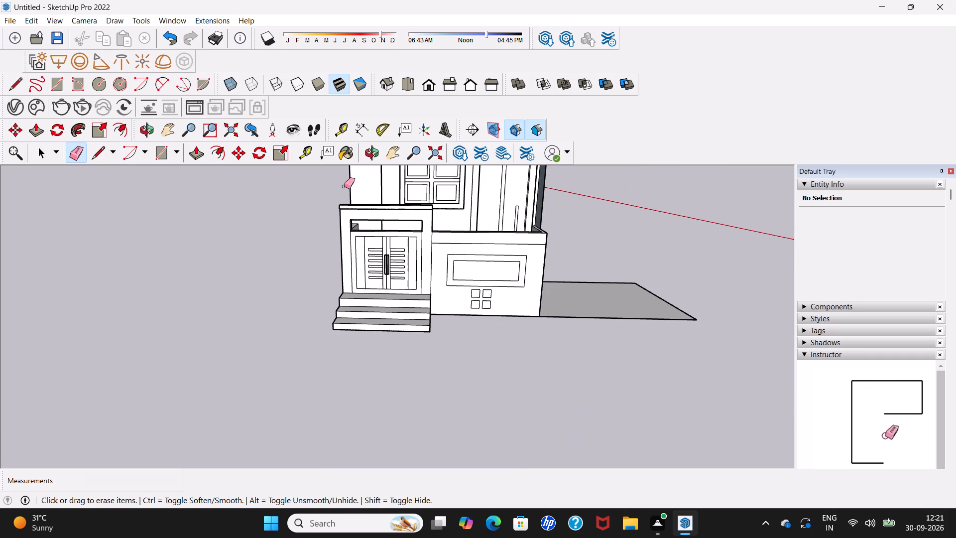
middle_click_drag(440, 240, 318, 271, "shift")
scroll(373, 239, "up", 3)
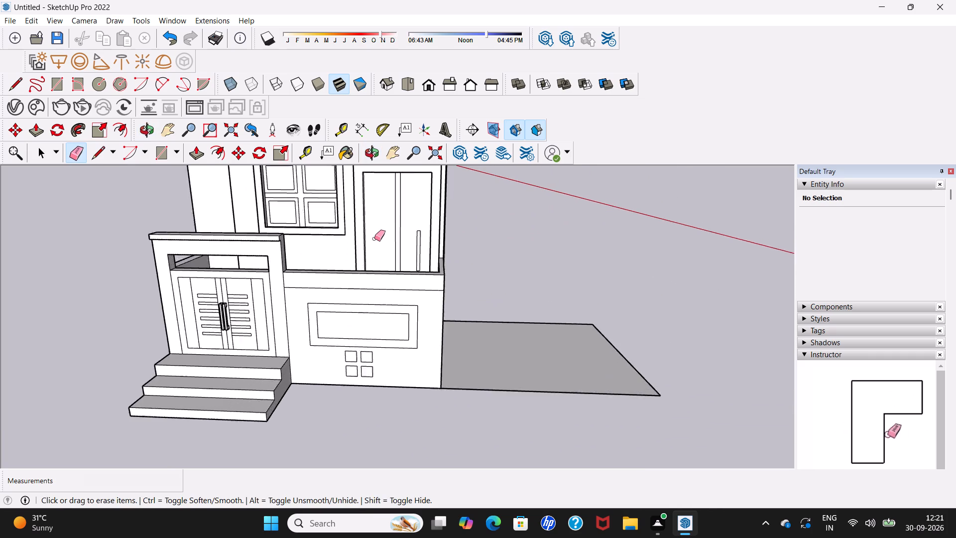
scroll(374, 239, "up", 2)
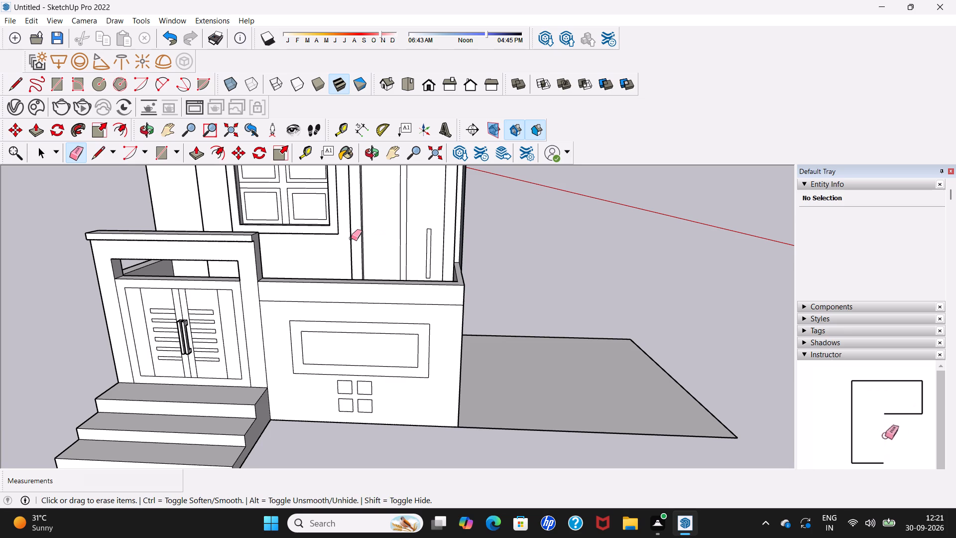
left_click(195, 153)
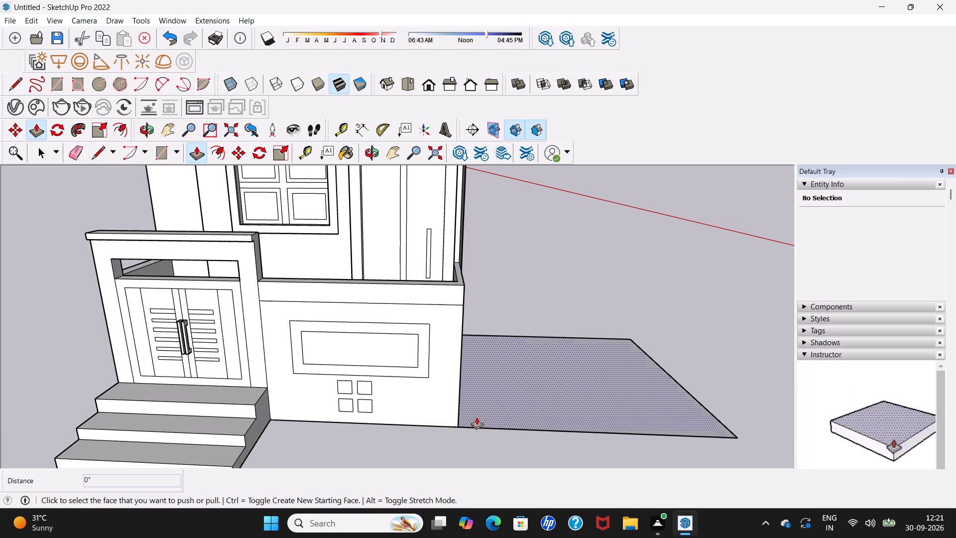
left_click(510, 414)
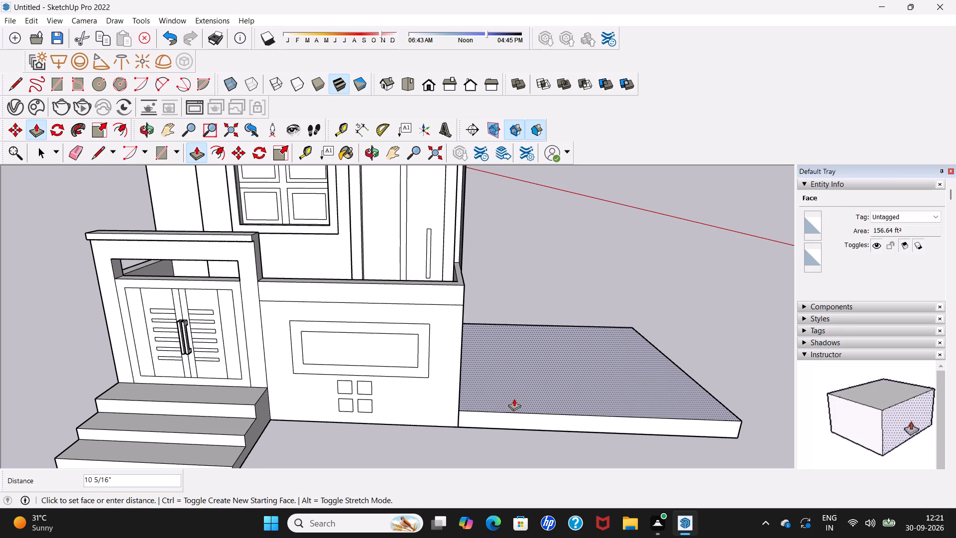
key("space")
Push/pull the flat ground face beside the boundary wall upward about 21' 5" to form a tall block.
left_click(193, 157)
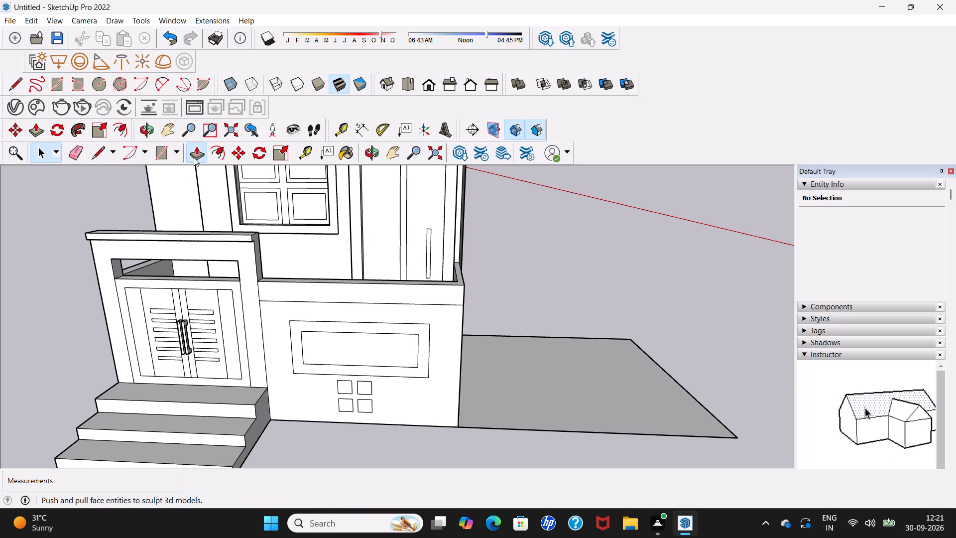
left_click(514, 403)
scroll(542, 310, "down", 4)
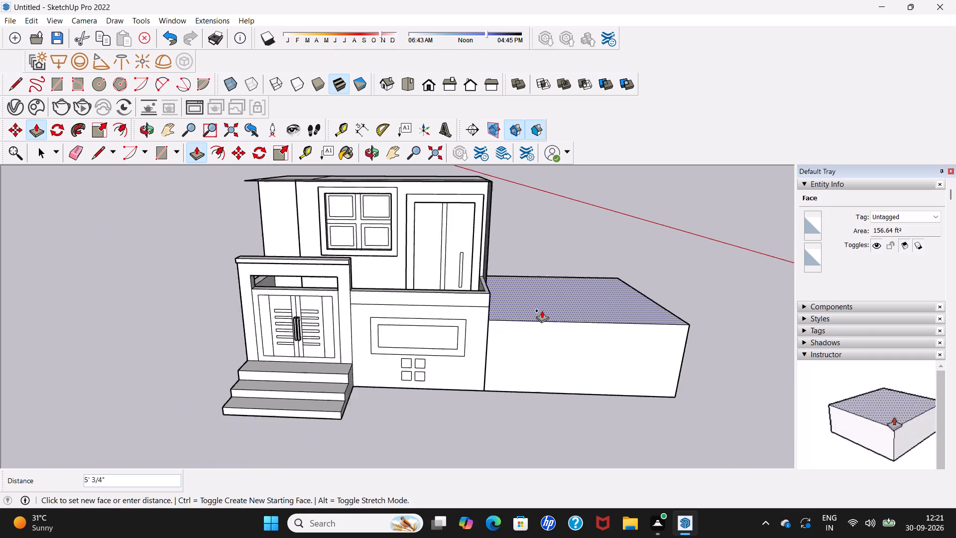
scroll(542, 310, "down", 8)
middle_click_drag(527, 328, 462, 371, "shift")
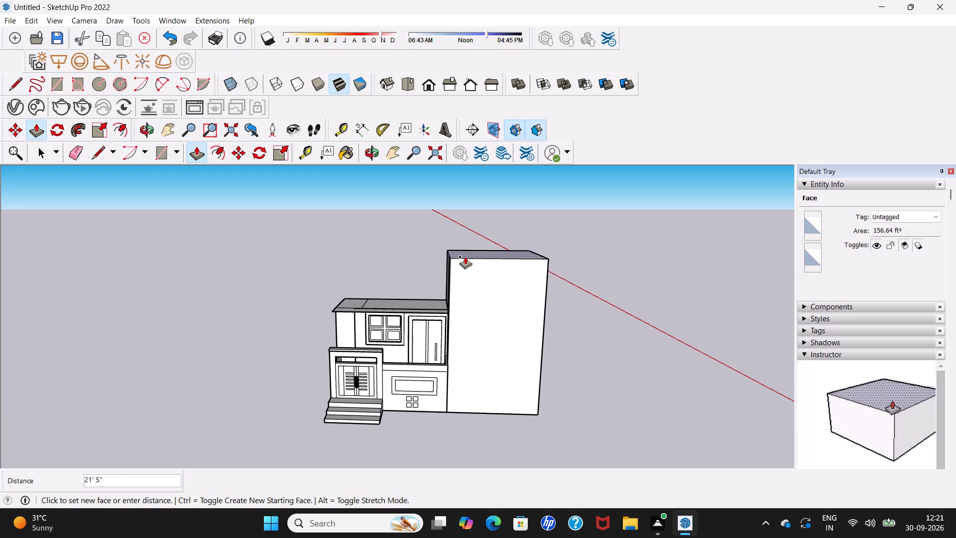
left_click(465, 257)
Erase the vertical seam lines on the tall block's side face, where it rises beside the house.
middle_click_drag(463, 294, 585, 259)
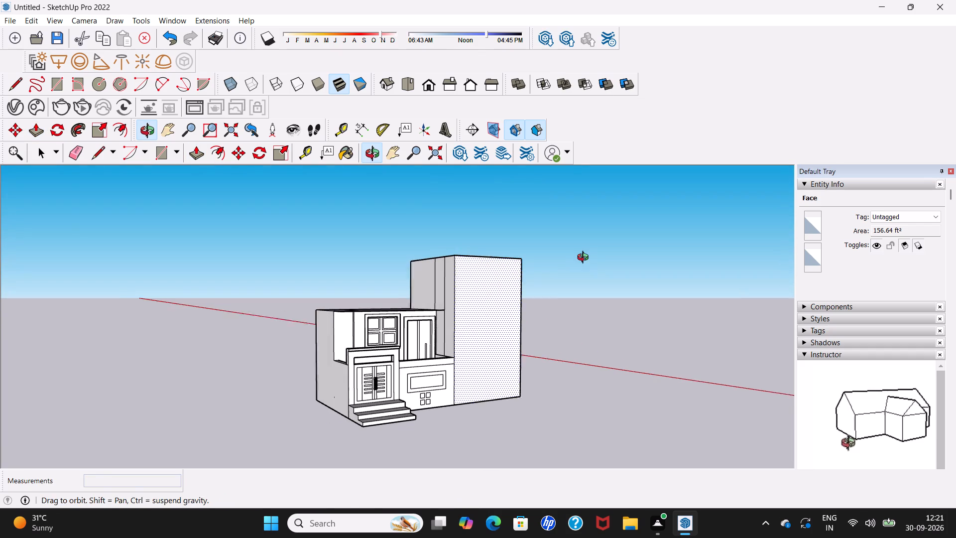
middle_click_drag(585, 259, 586, 259)
key("space")
middle_click_drag(432, 291, 459, 300)
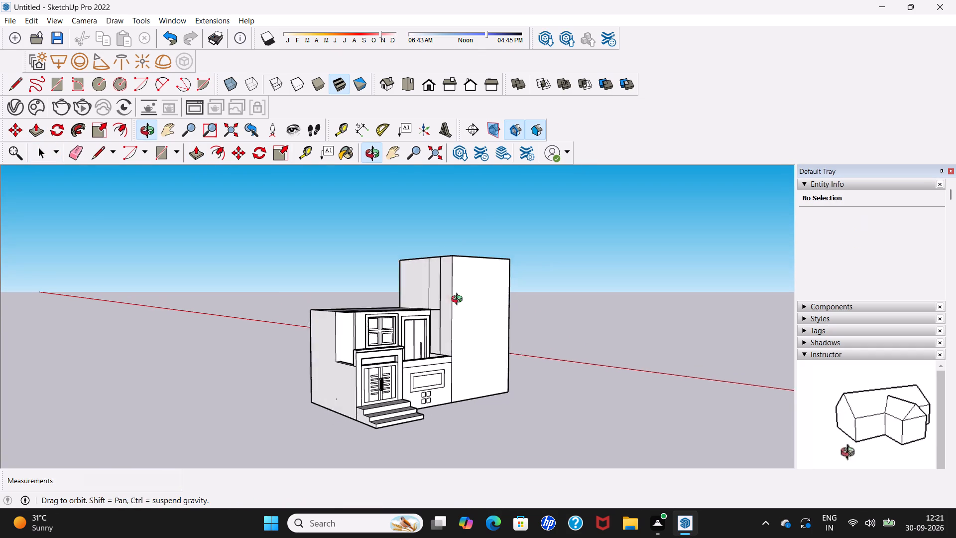
middle_click_drag(459, 300, 482, 314)
key("space")
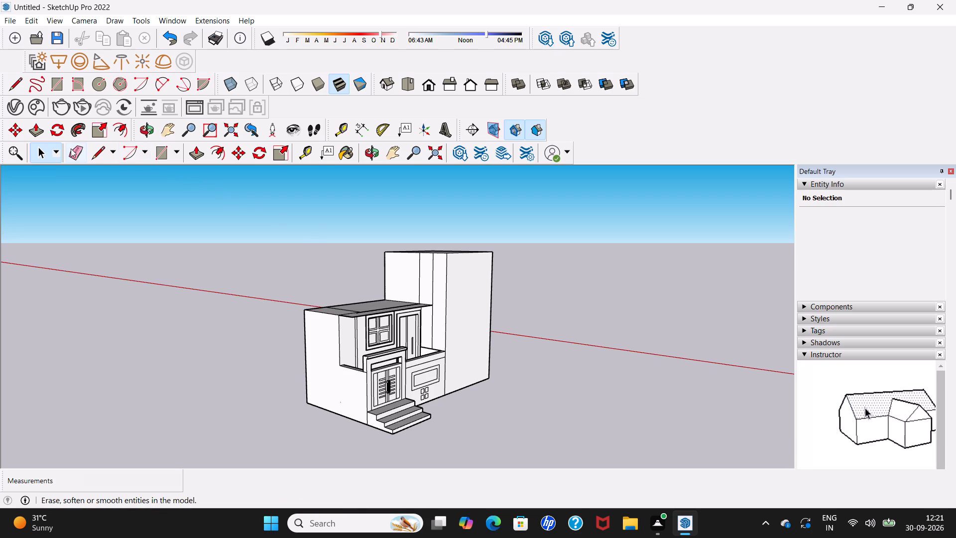
left_click_drag(71, 149, 79, 156)
left_click_drag(414, 277, 435, 277)
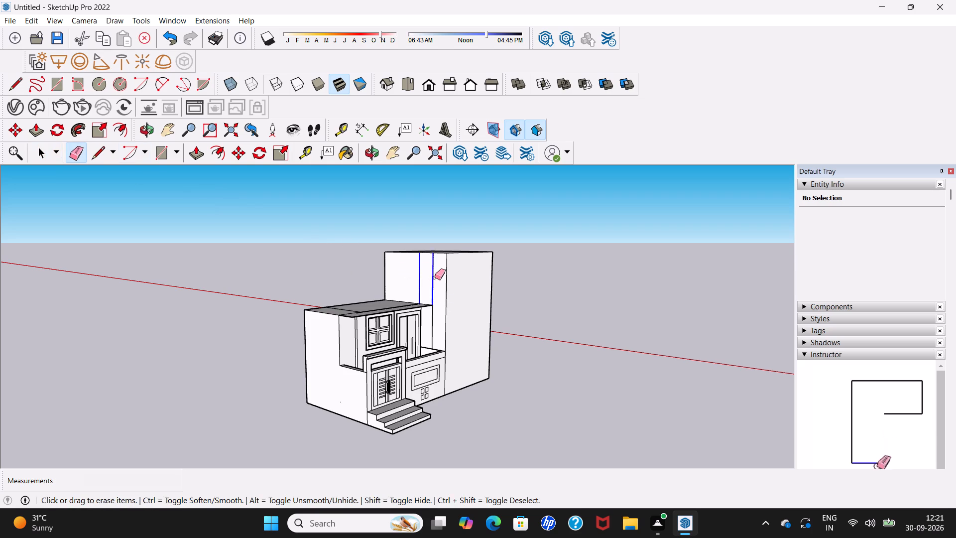
left_click_drag(435, 277, 436, 277)
scroll(432, 330, "up", 4)
left_click(432, 330)
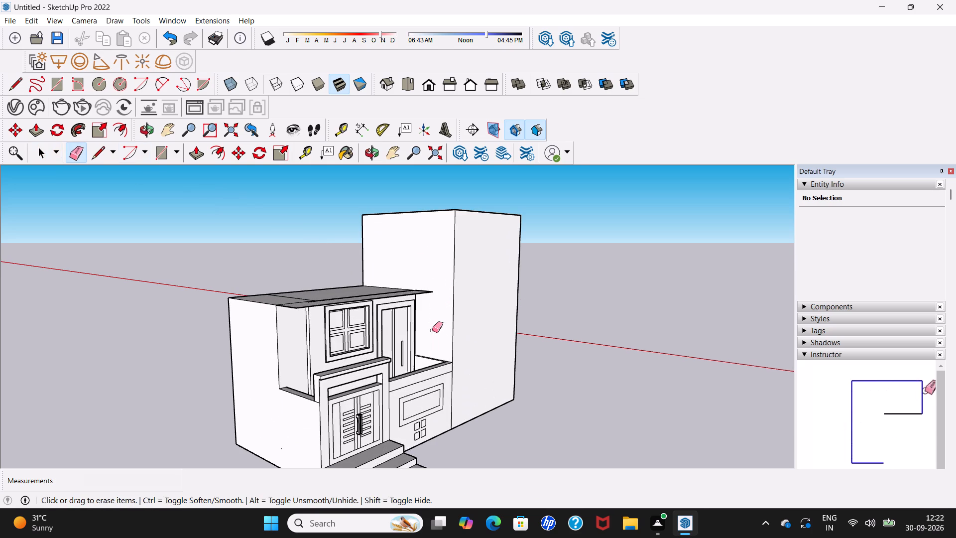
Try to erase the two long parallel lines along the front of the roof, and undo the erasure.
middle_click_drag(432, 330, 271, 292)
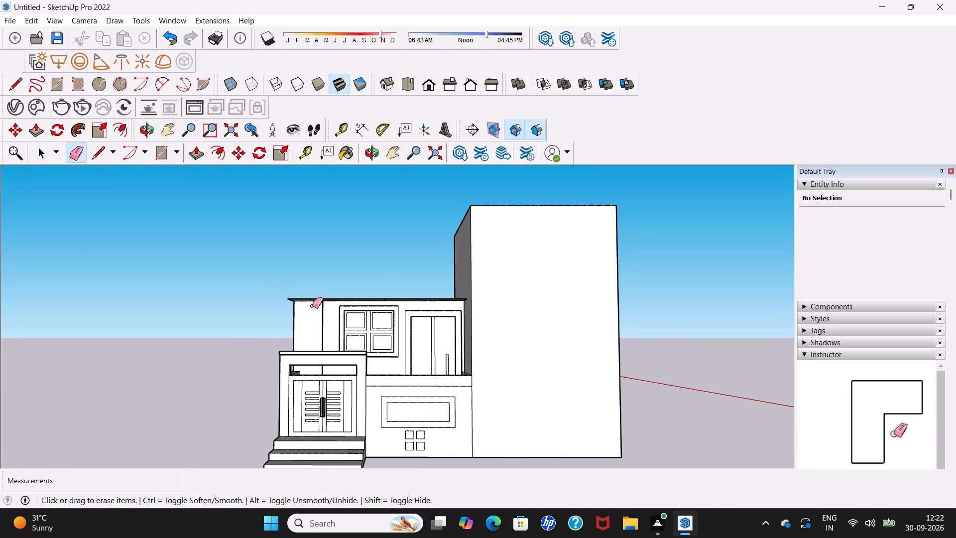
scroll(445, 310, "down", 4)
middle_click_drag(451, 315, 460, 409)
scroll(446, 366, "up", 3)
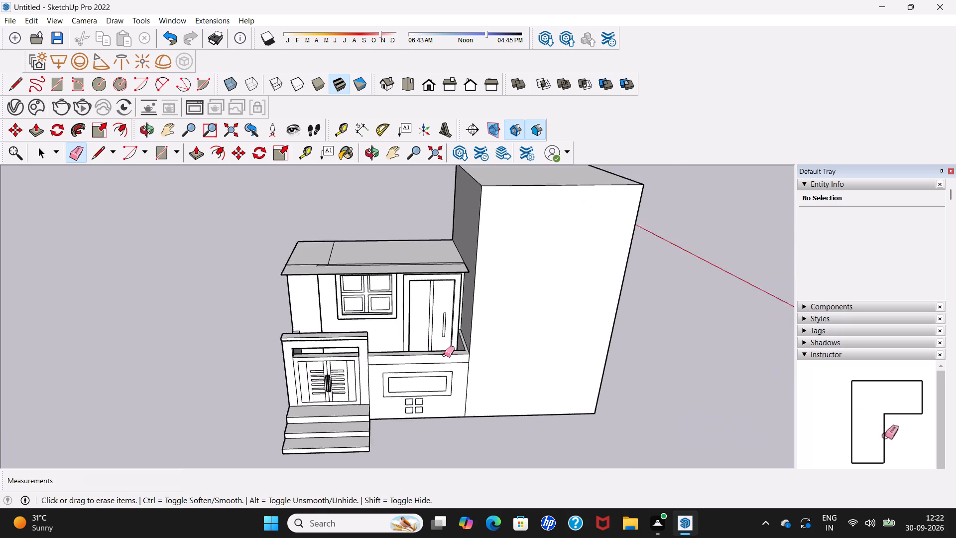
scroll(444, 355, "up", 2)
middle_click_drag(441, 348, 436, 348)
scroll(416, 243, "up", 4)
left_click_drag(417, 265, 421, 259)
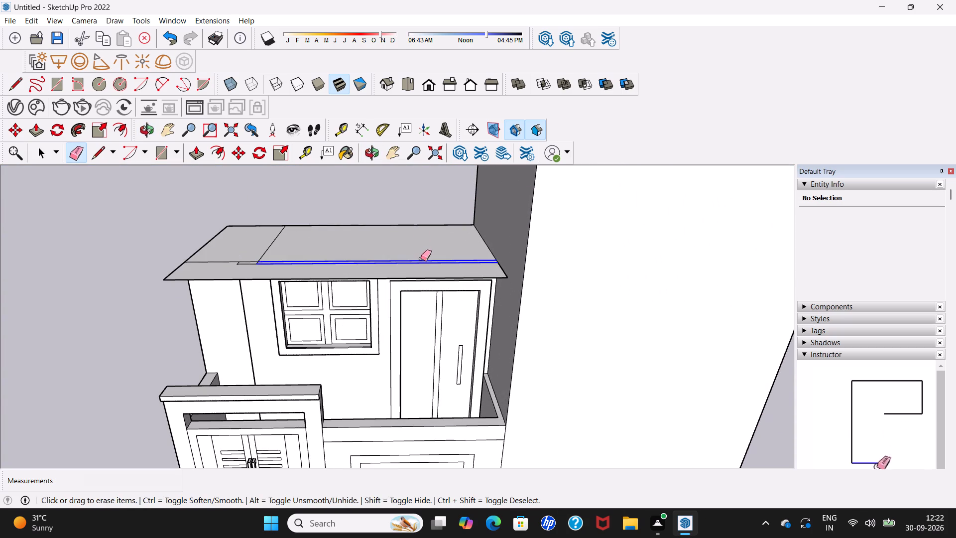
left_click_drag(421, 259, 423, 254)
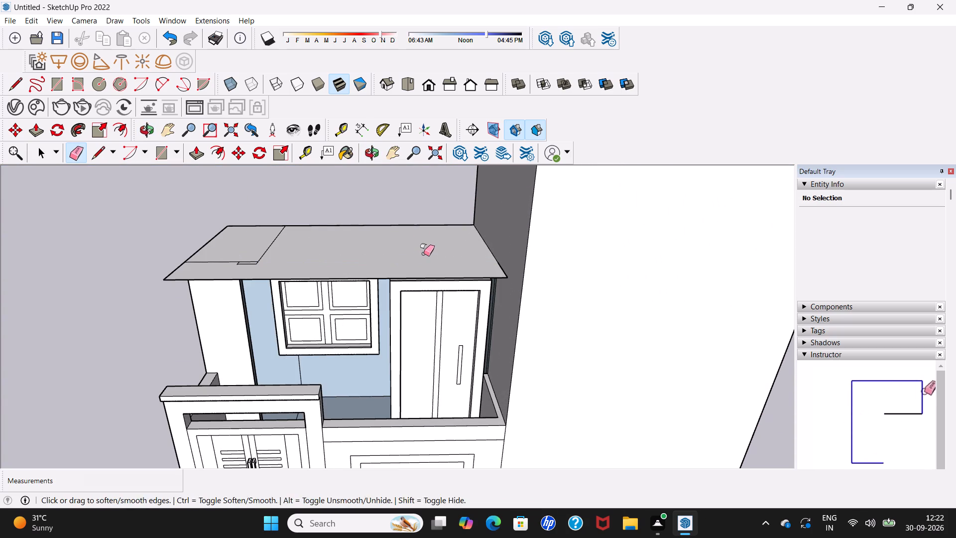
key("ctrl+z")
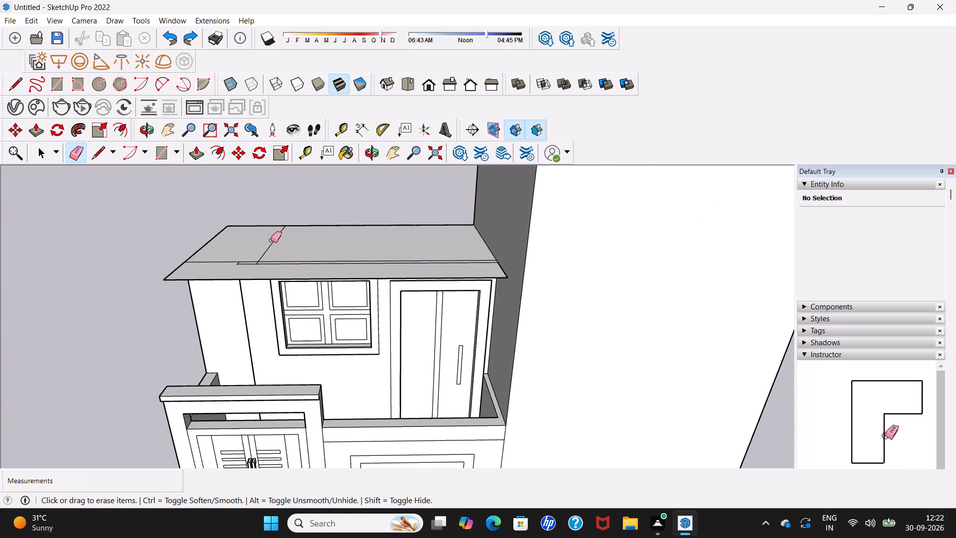
Erase the line crossing the roof surface from its back edge to the long parallel lines.
left_click(273, 242)
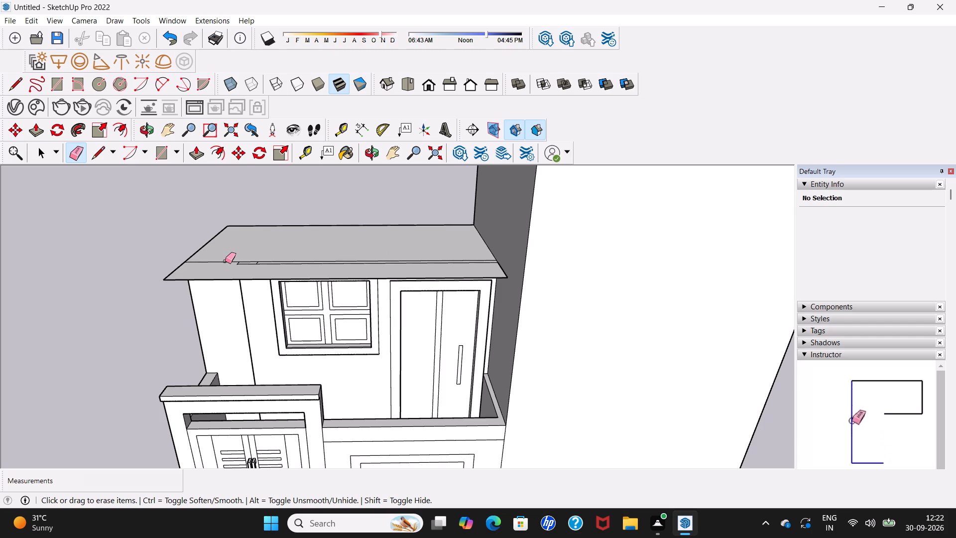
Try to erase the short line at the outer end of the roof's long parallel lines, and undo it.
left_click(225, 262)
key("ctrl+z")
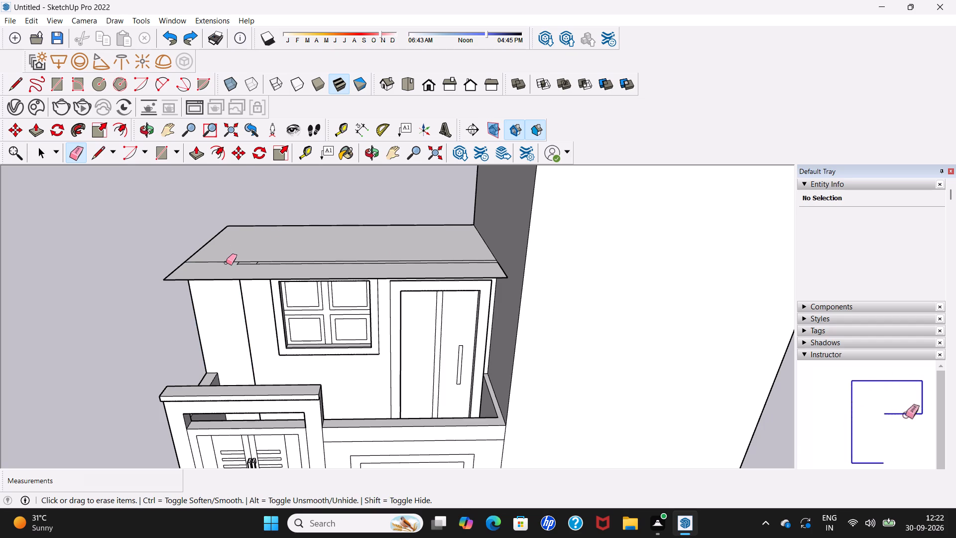
Examine the roof from above and the house front together with the tall block.
middle_click_drag(228, 317, 558, 363)
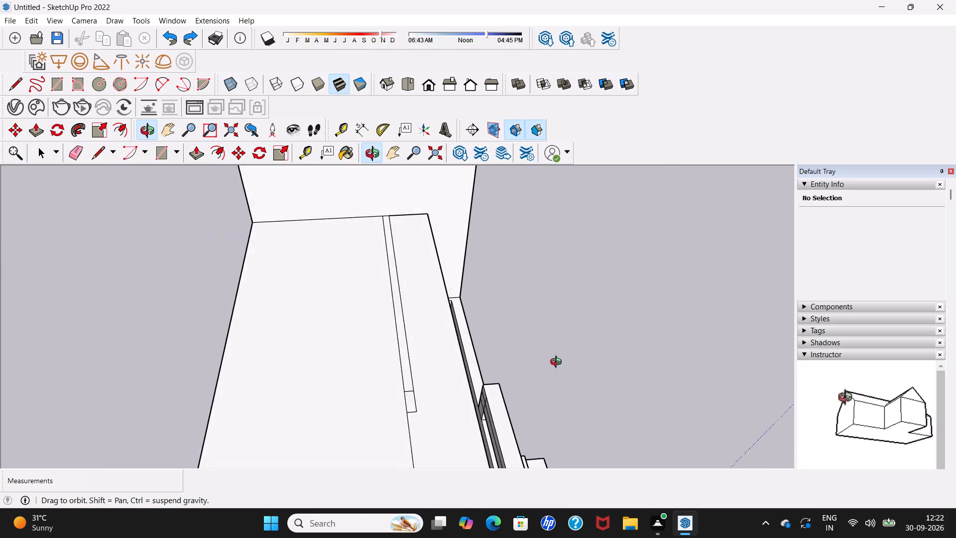
middle_click_drag(558, 363, 310, 319)
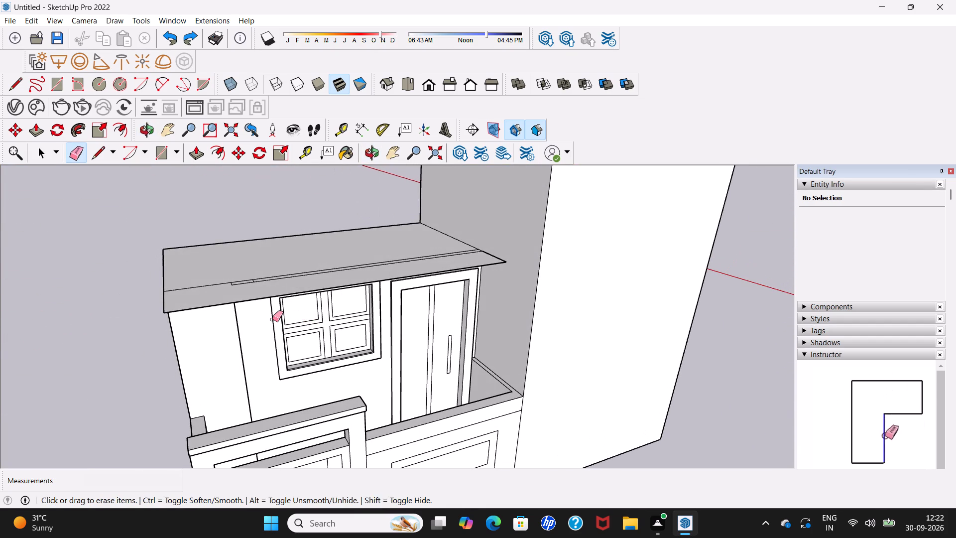
scroll(272, 319, "down", 5)
middle_click_drag(299, 364, 278, 267)
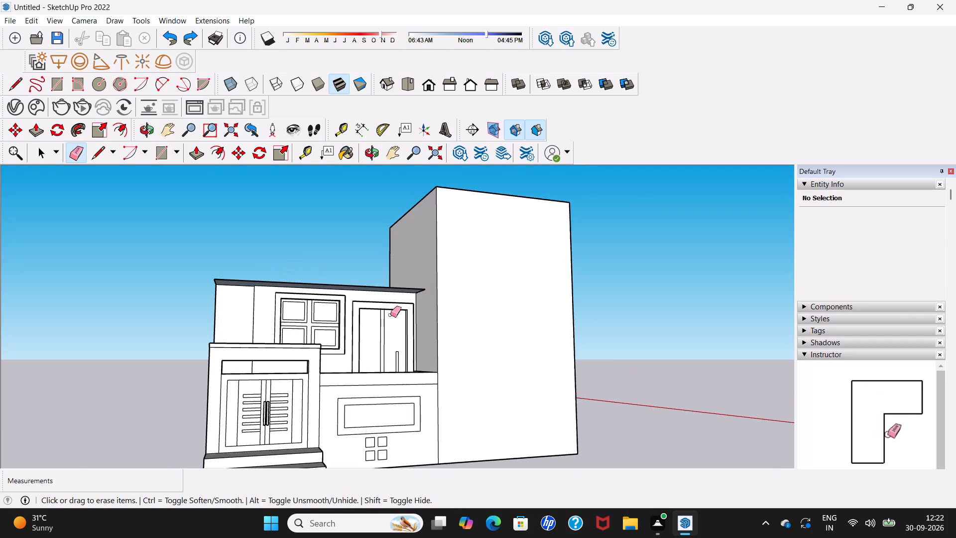
scroll(400, 320, "up", 3)
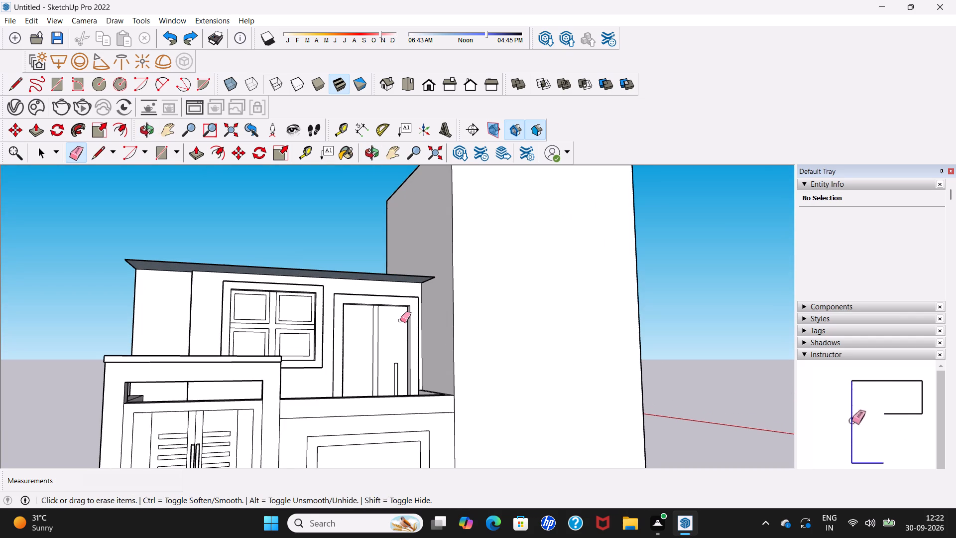
scroll(400, 320, "down", 8)
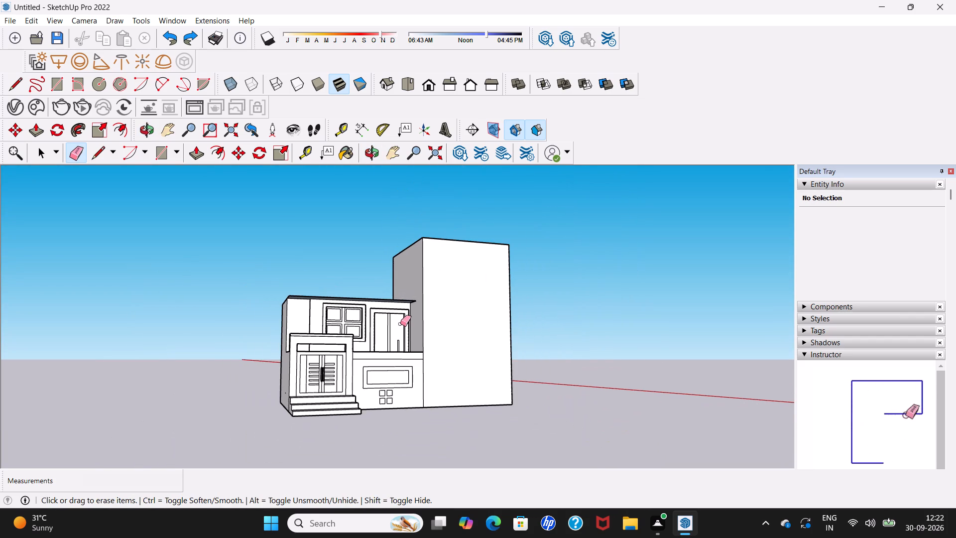
key("space")
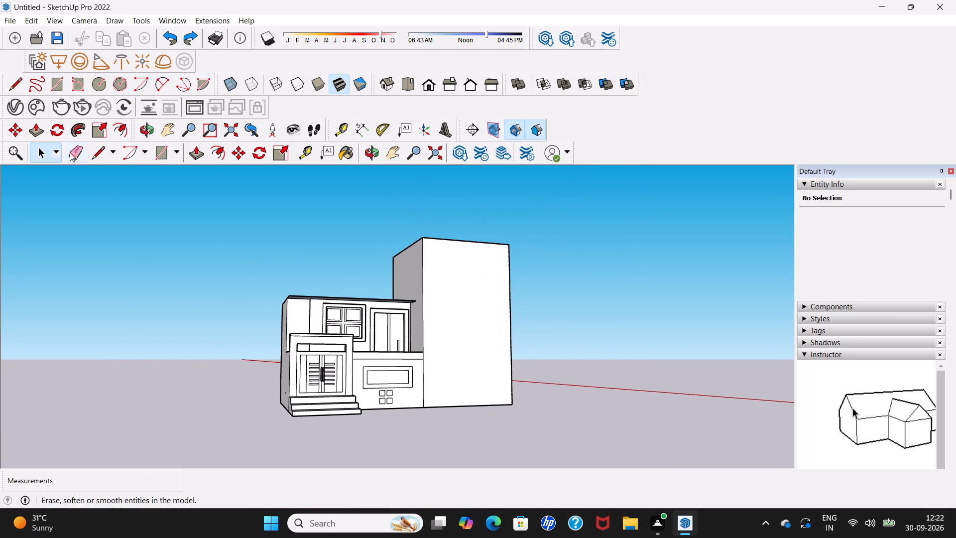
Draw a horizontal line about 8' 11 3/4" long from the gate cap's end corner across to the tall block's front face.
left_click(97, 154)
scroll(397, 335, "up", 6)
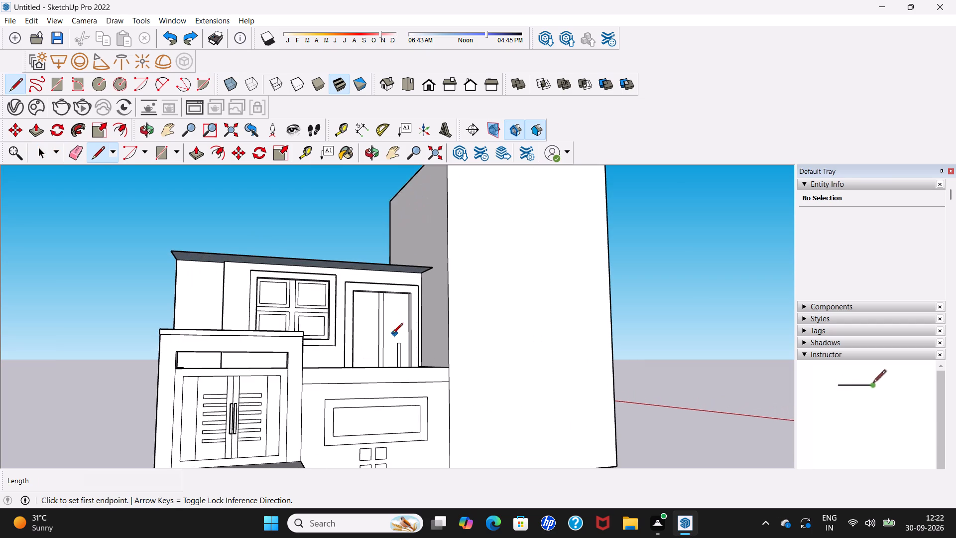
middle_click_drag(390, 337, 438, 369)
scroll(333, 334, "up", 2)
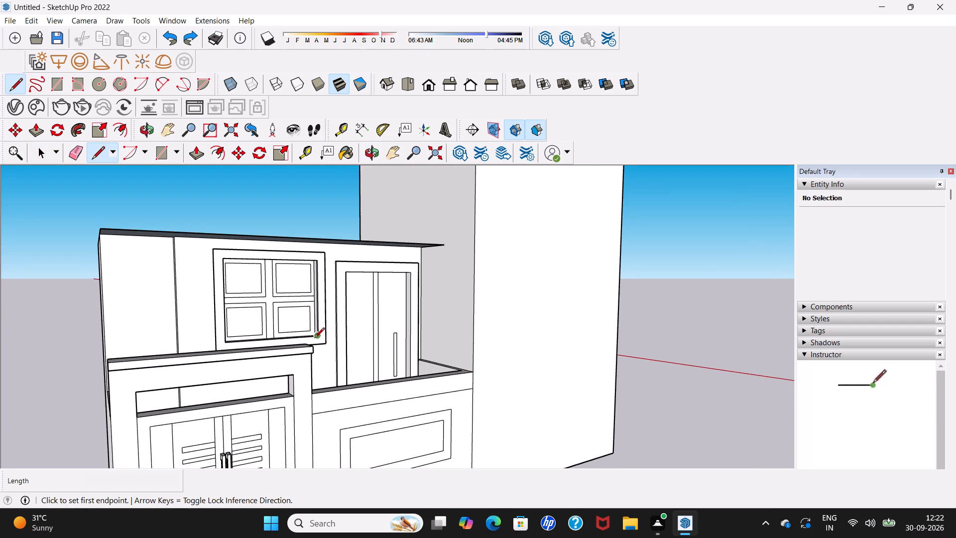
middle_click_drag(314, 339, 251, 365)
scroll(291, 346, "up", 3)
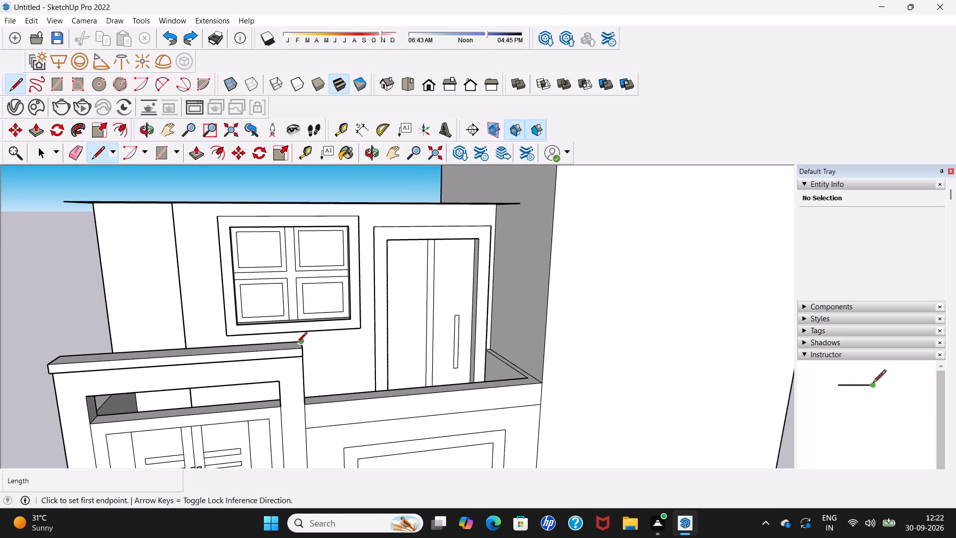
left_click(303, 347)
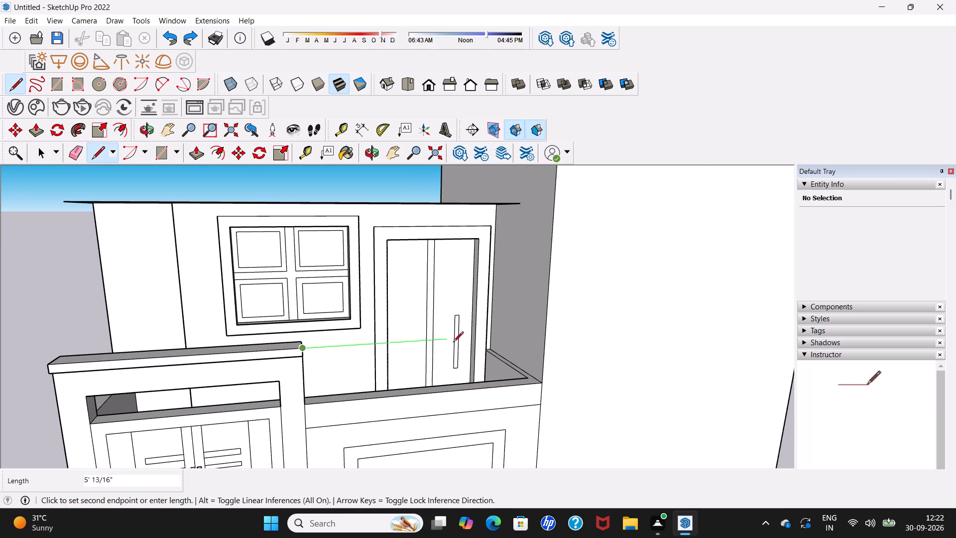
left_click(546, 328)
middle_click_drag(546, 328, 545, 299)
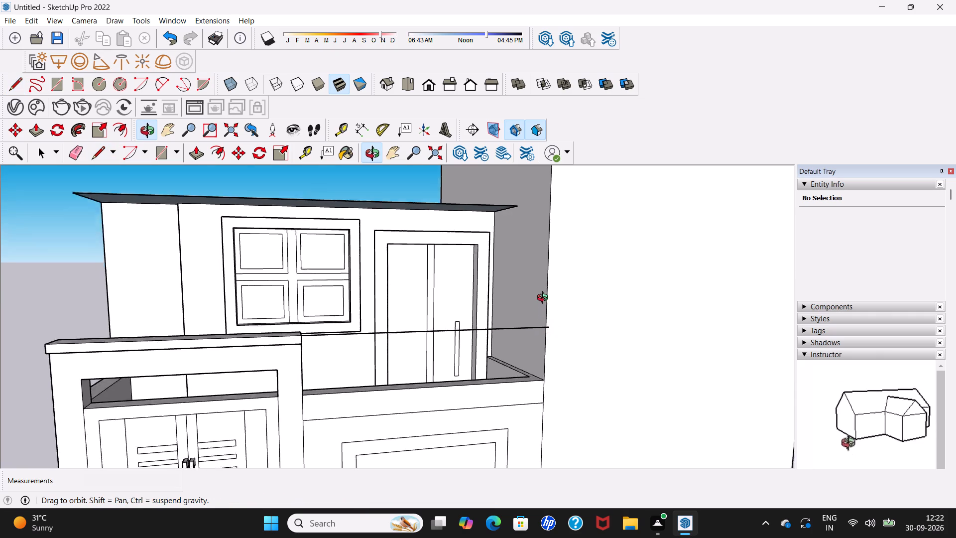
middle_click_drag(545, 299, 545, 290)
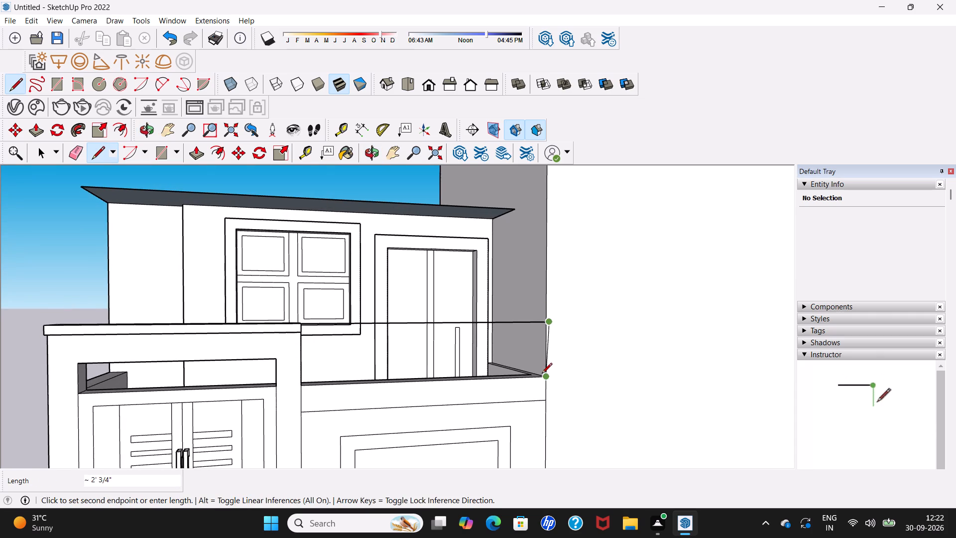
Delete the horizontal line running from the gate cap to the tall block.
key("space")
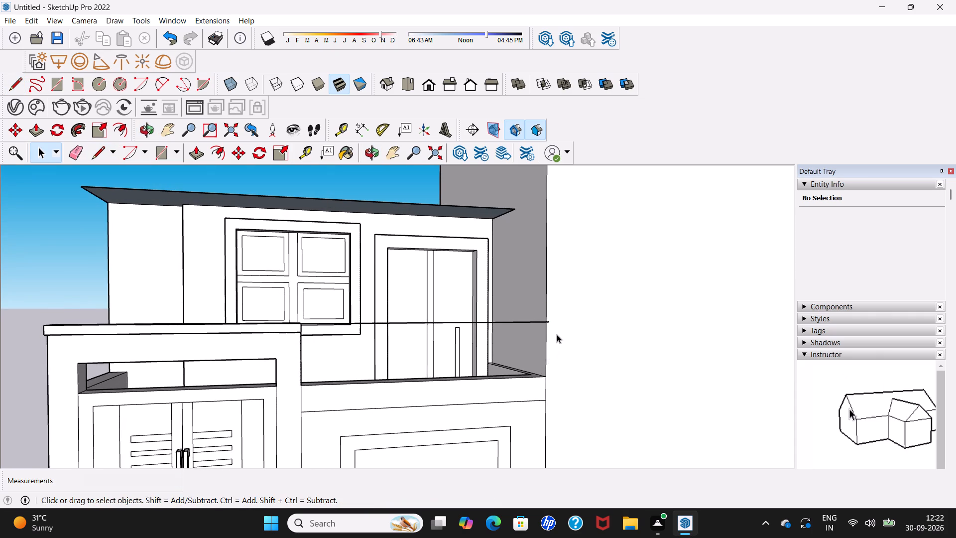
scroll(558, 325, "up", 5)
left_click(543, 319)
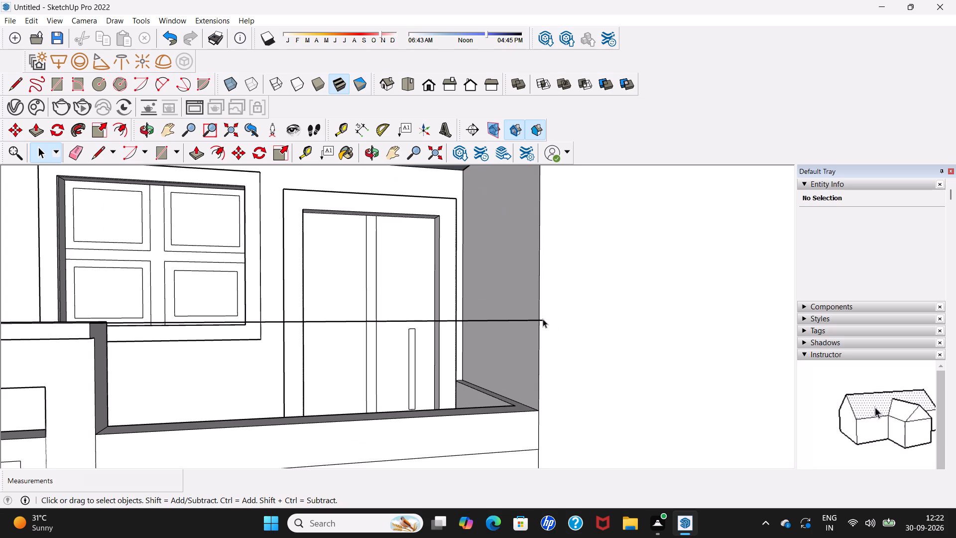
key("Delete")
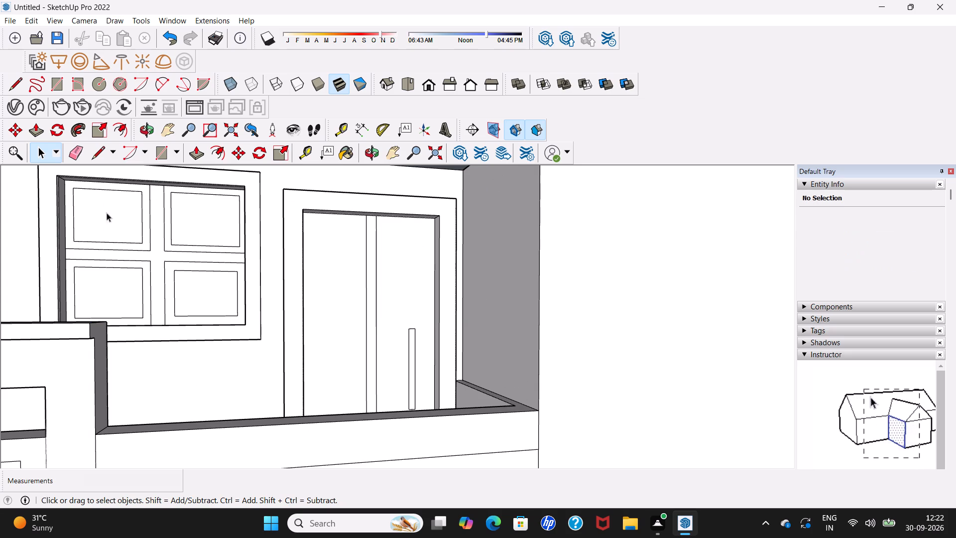
Draw a horizontal line about 8' 11 3/4" long from the gate cap's top corner to the tall block's front vertical edge.
left_click(96, 154)
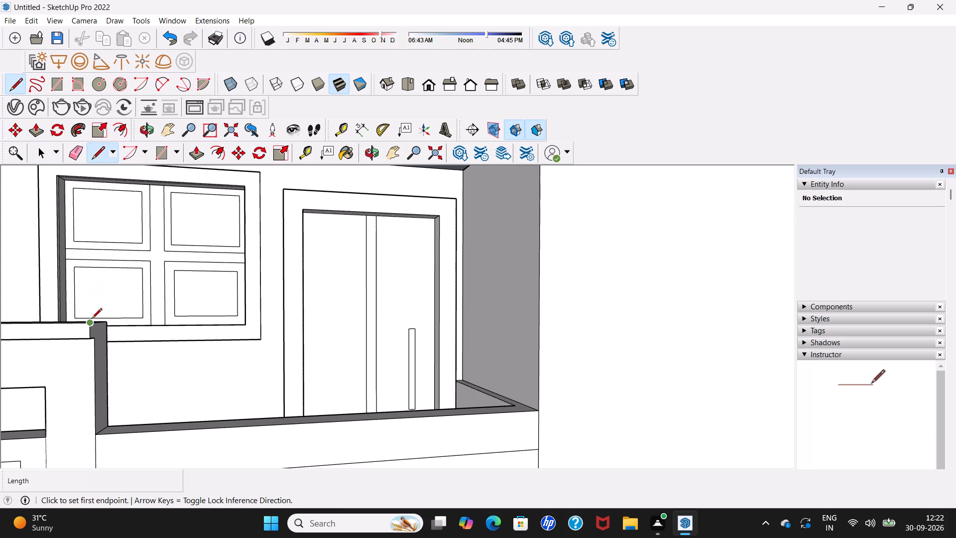
left_click(92, 320)
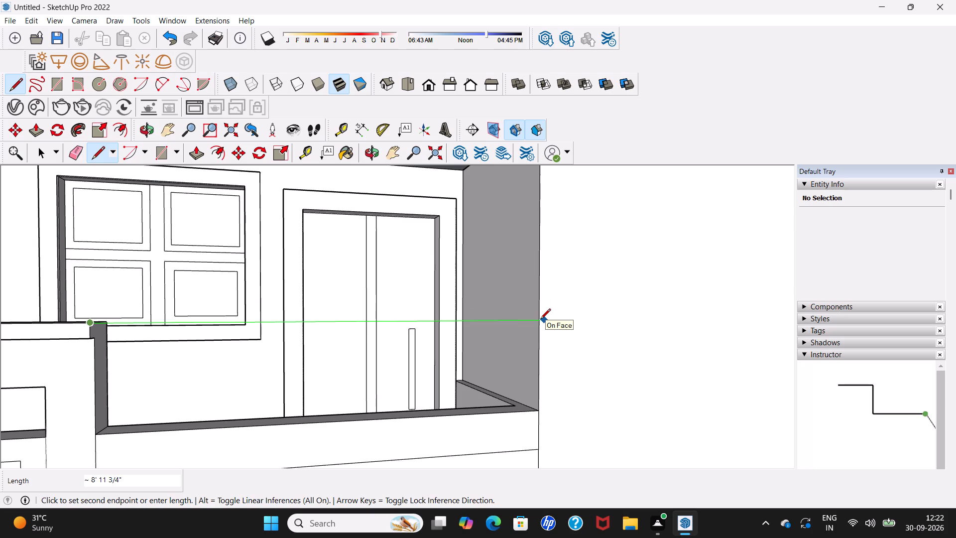
scroll(540, 320, "up", 11)
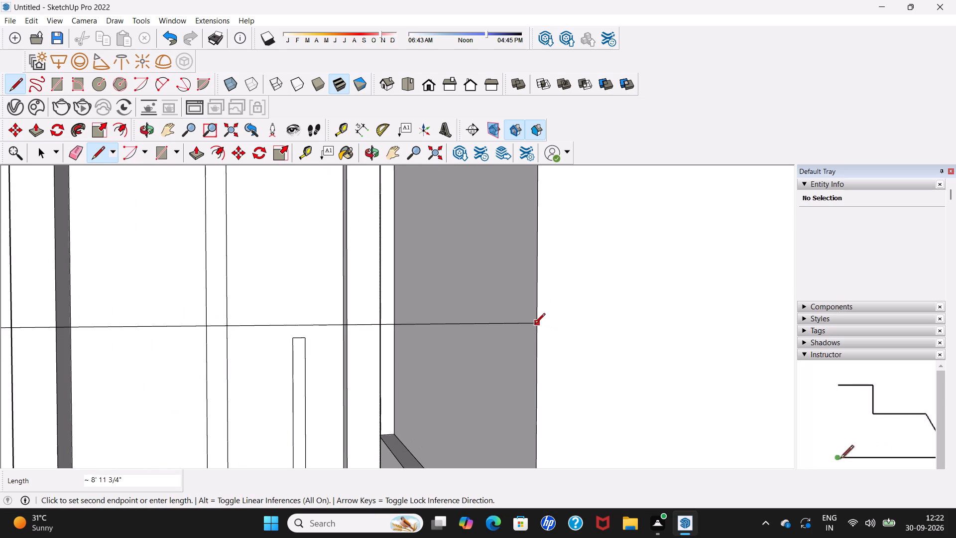
left_click(535, 324)
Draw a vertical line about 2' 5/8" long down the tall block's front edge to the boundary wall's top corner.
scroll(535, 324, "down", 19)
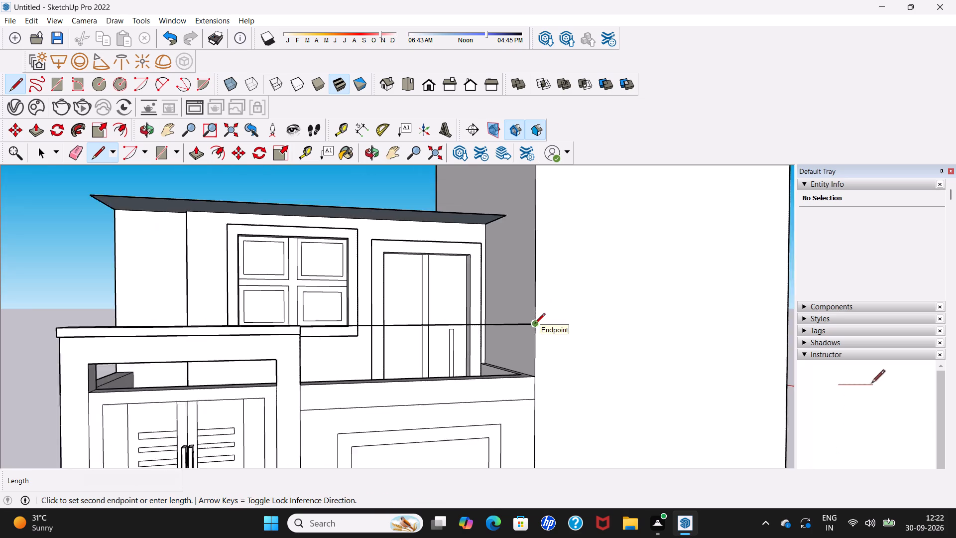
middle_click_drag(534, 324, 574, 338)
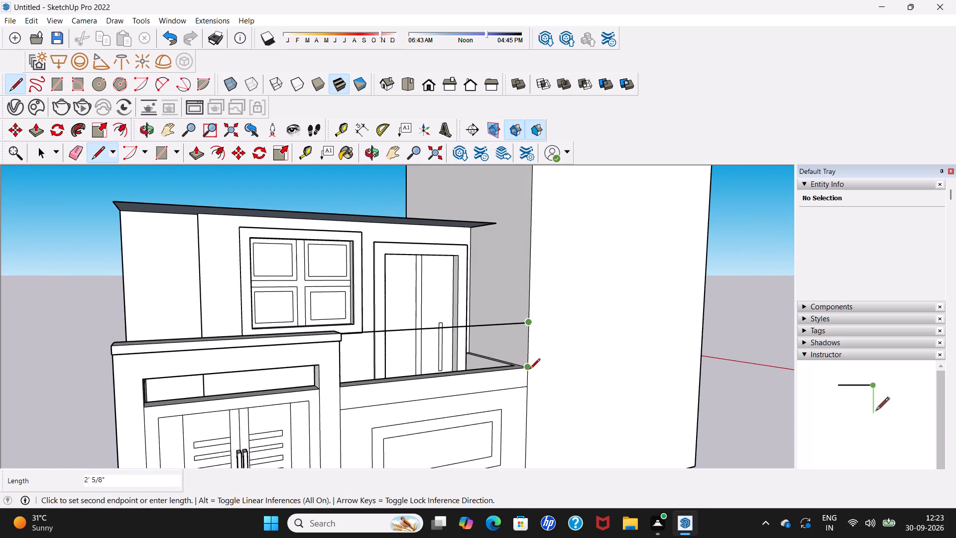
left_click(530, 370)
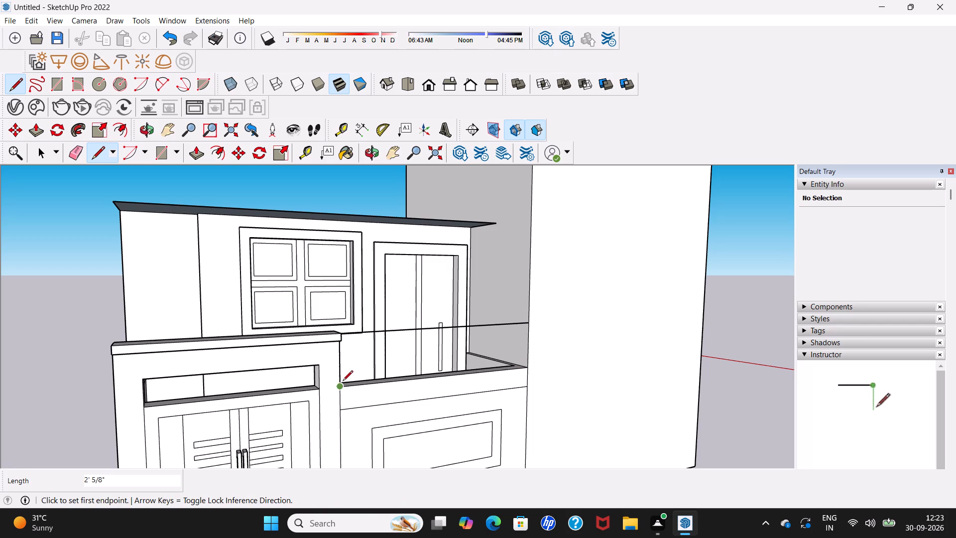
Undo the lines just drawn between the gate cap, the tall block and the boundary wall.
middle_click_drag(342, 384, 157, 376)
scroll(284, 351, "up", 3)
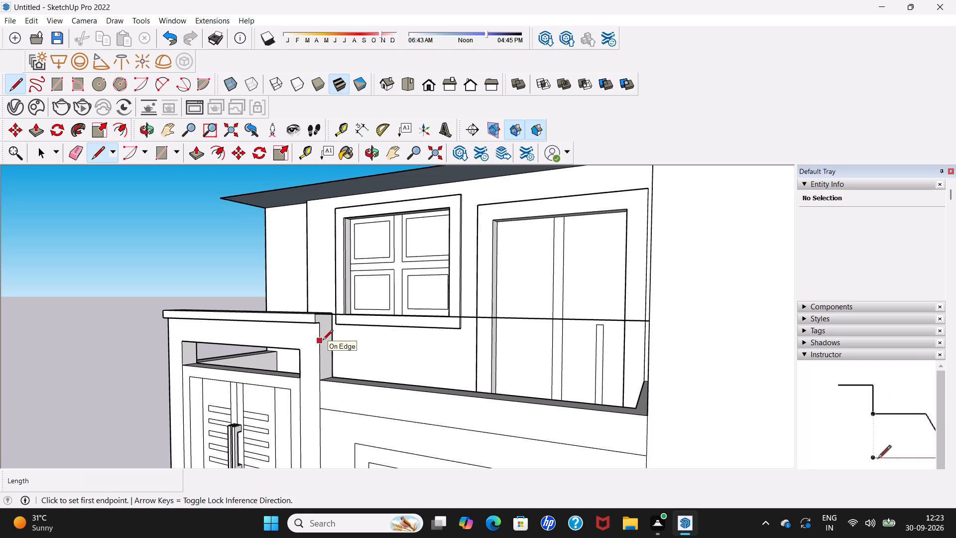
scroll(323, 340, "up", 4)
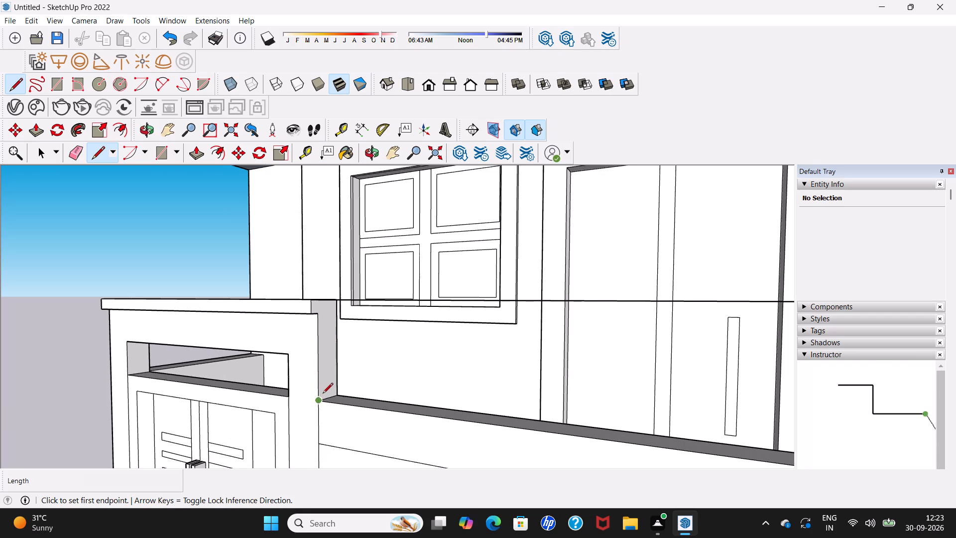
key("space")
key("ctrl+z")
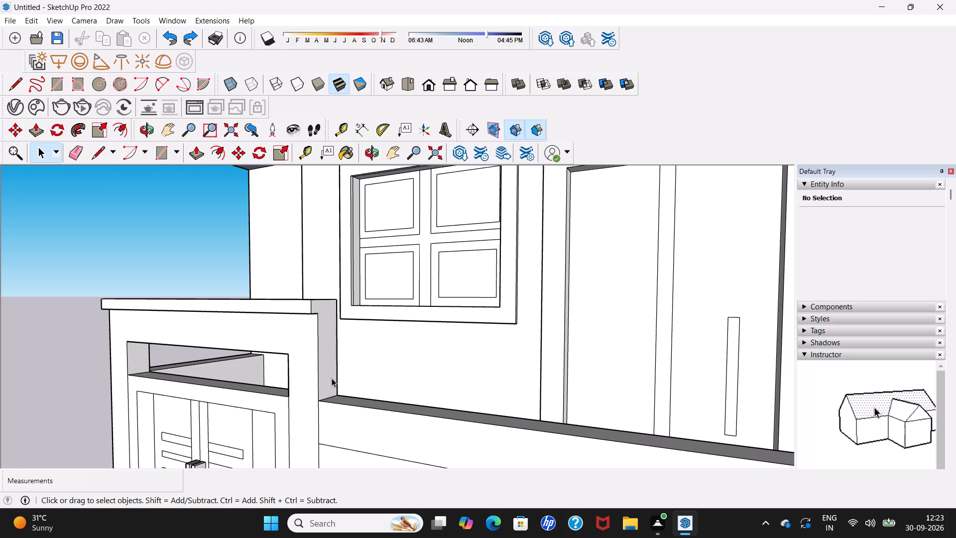
Draw a horizontal line about 9' 7 3/4" long from the gate cap's rear top corner toward the tall block, parallel to the green axis.
scroll(332, 378, "down", 2)
scroll(326, 347, "up", 4)
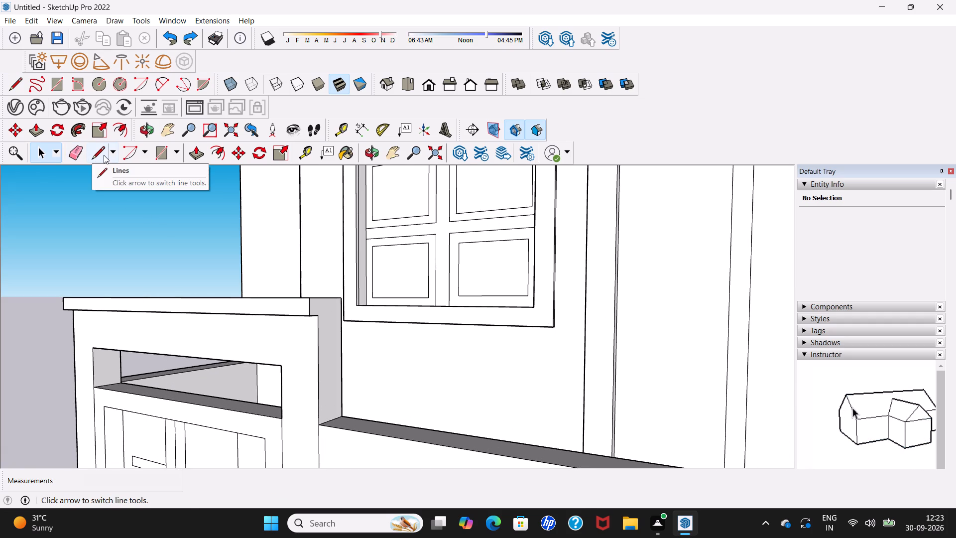
left_click(106, 154)
scroll(361, 319, "up", 4)
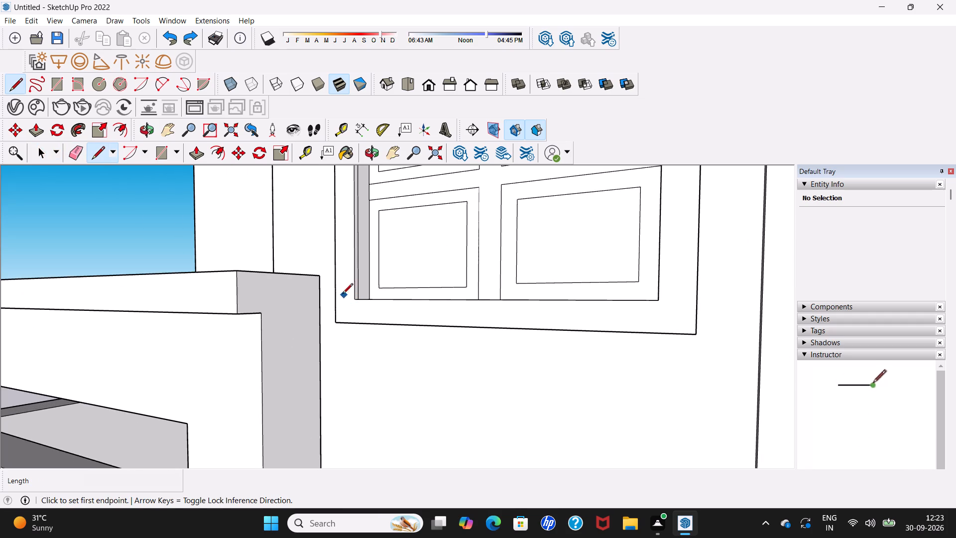
left_click(320, 274)
scroll(501, 300, "down", 6)
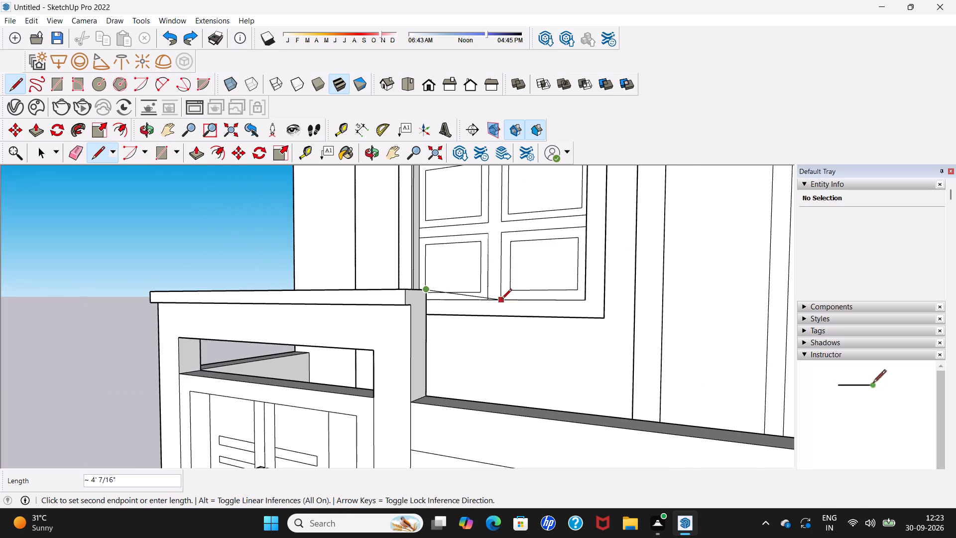
middle_click_drag(619, 301, 718, 305)
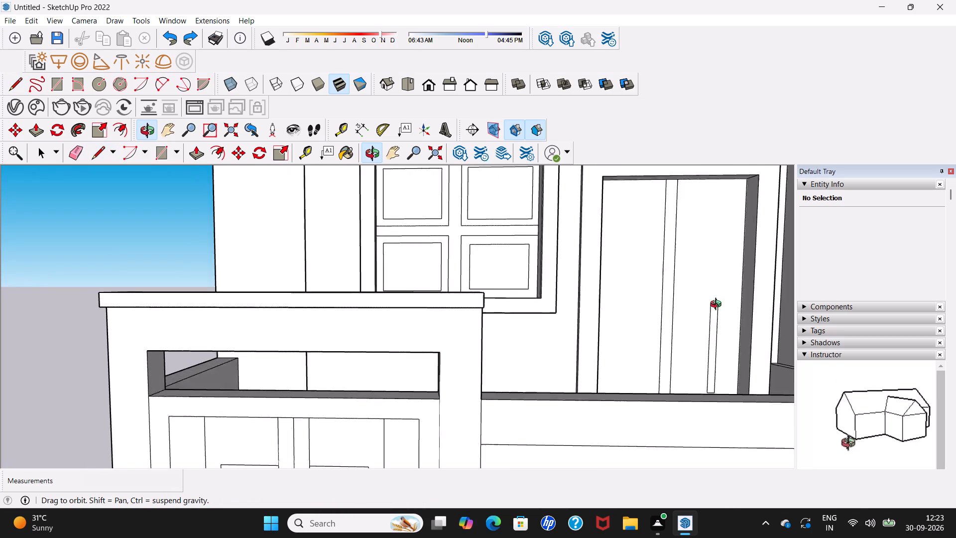
middle_click_drag(718, 305, 773, 299)
middle_click_drag(773, 299, 667, 303, "shift")
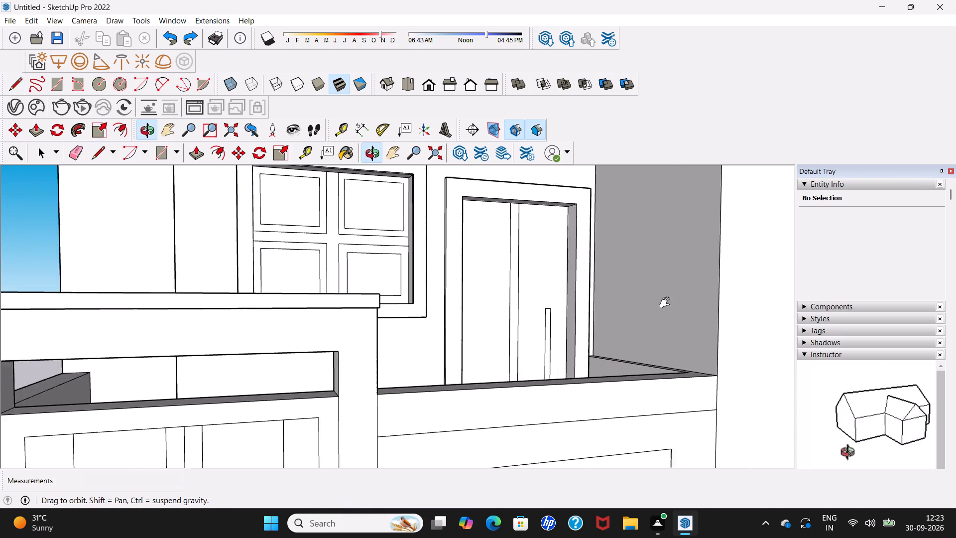
middle_click_drag(667, 303, 589, 303, "shift")
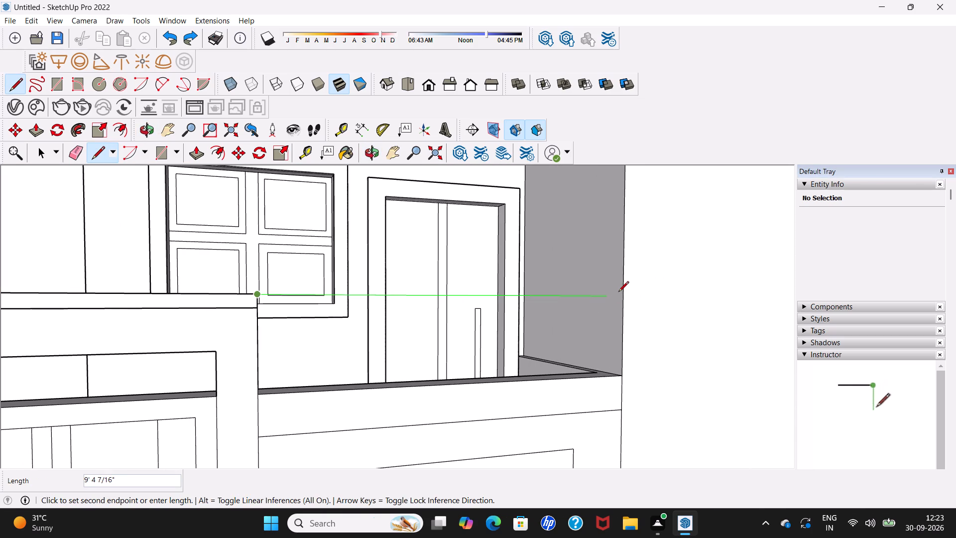
middle_click_drag(618, 292, 691, 297)
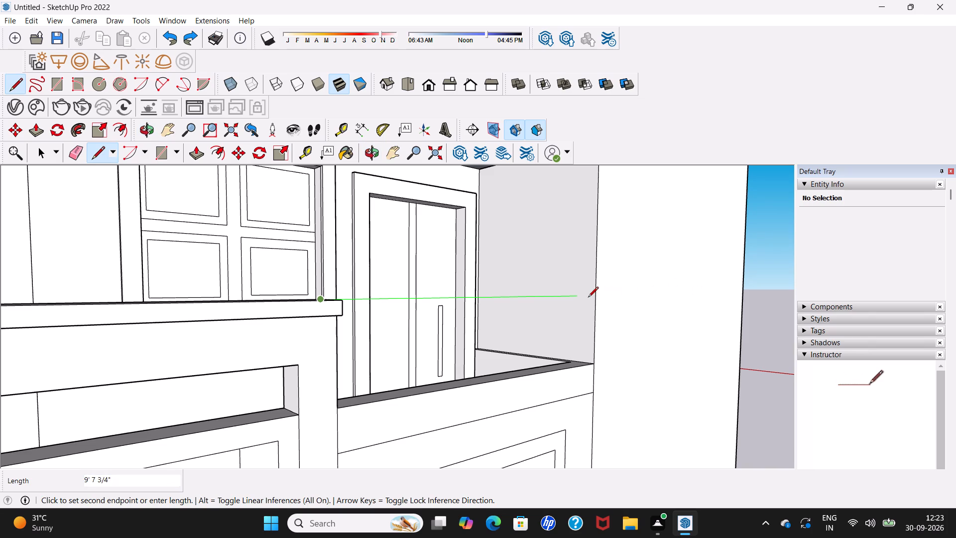
left_click(581, 293)
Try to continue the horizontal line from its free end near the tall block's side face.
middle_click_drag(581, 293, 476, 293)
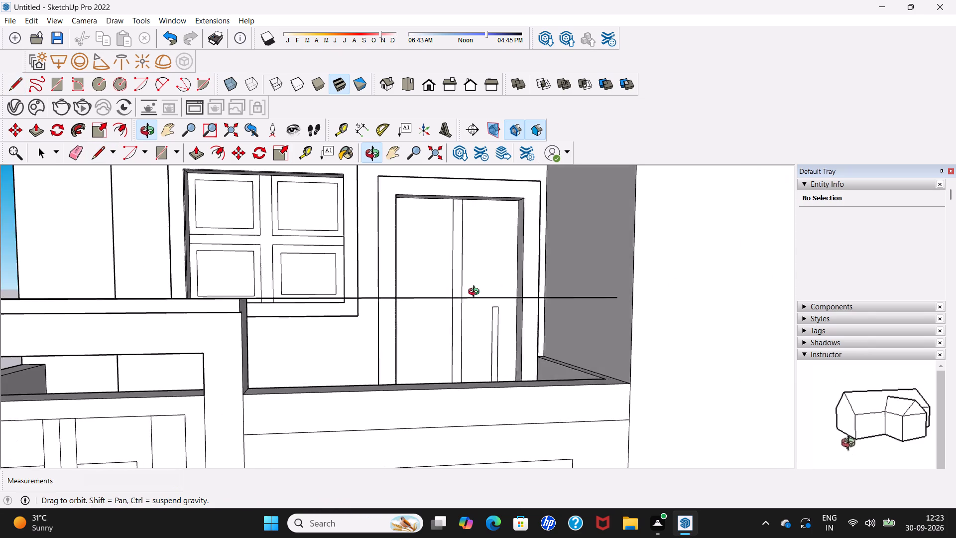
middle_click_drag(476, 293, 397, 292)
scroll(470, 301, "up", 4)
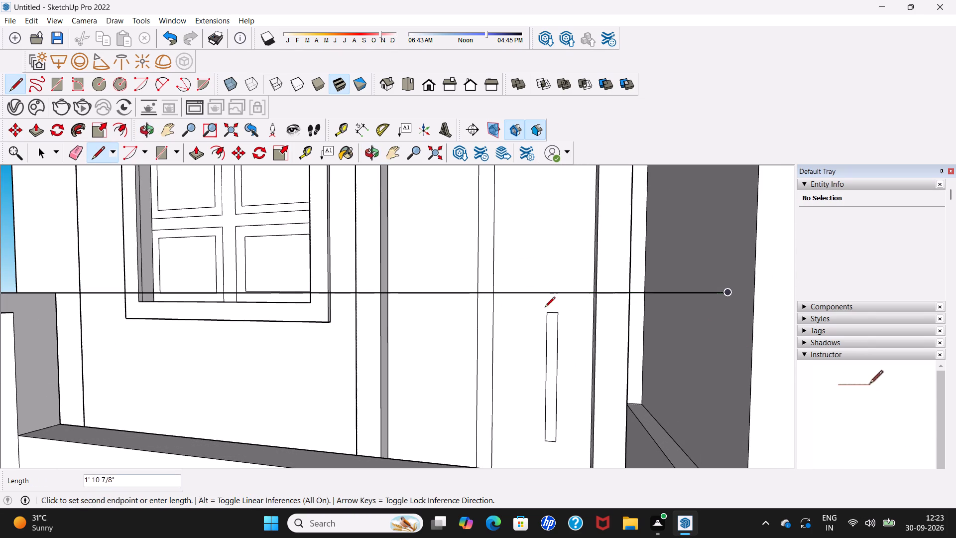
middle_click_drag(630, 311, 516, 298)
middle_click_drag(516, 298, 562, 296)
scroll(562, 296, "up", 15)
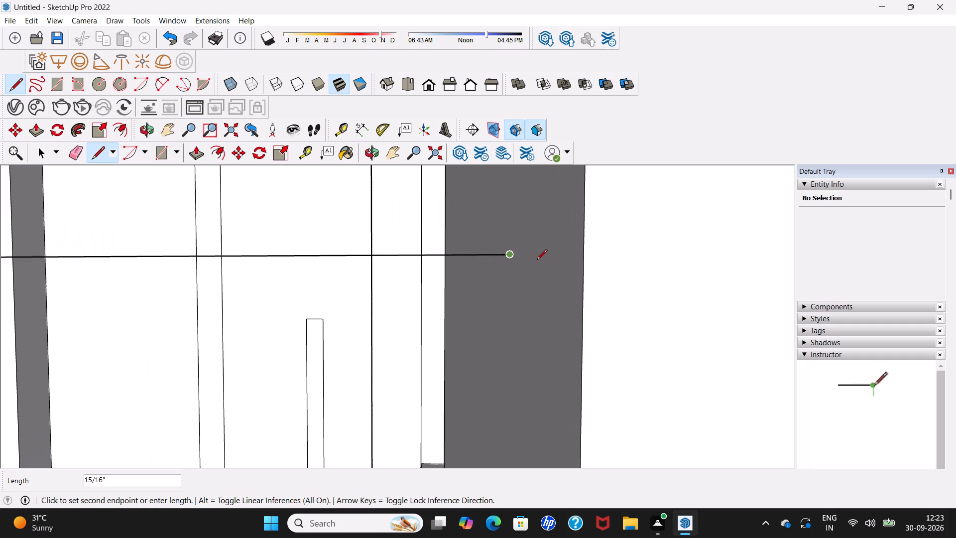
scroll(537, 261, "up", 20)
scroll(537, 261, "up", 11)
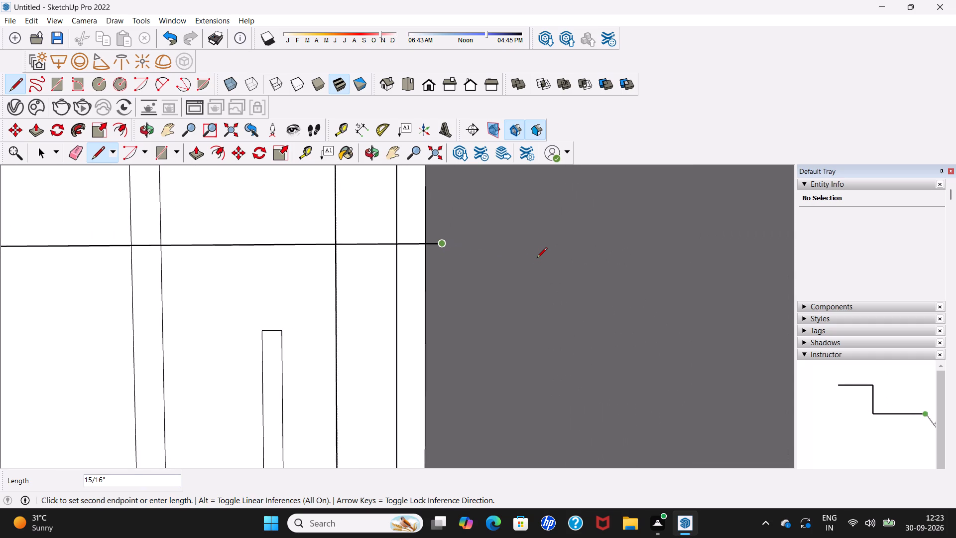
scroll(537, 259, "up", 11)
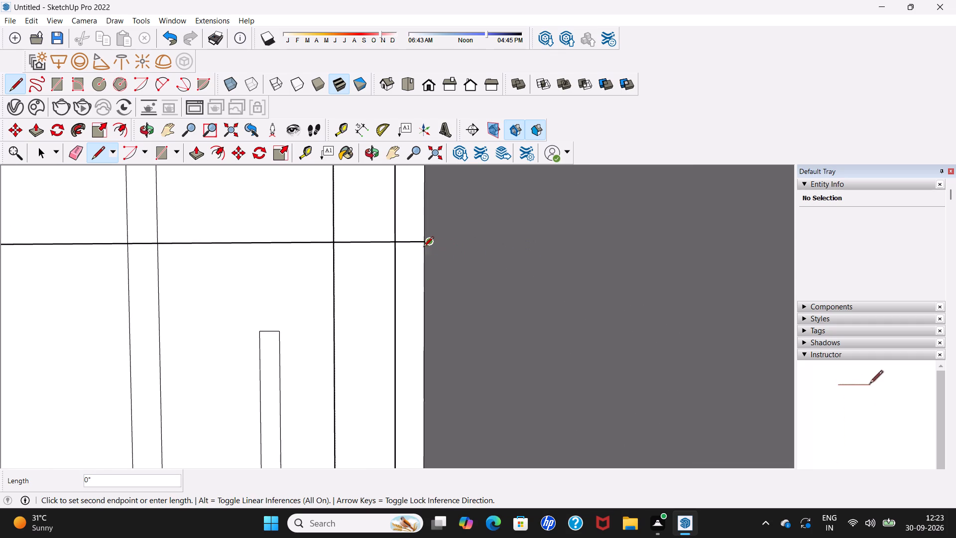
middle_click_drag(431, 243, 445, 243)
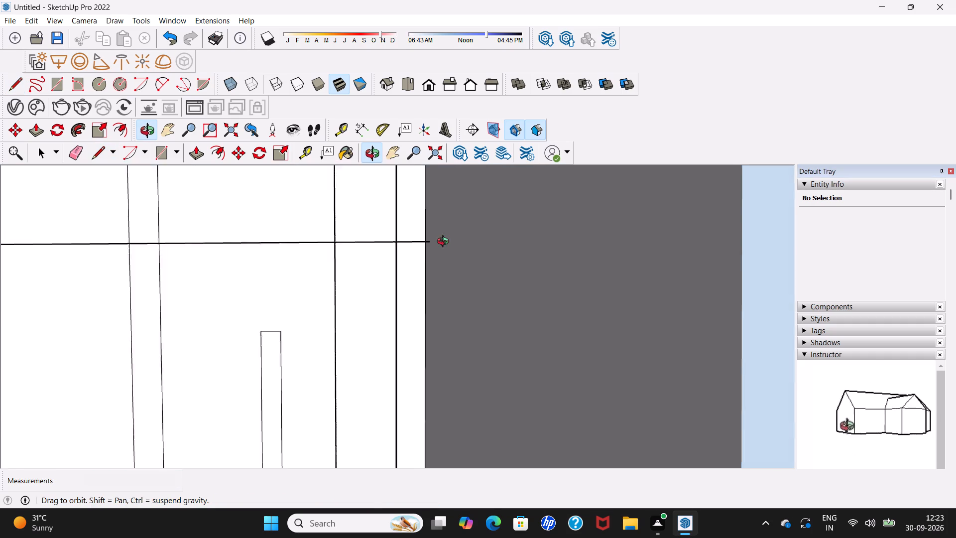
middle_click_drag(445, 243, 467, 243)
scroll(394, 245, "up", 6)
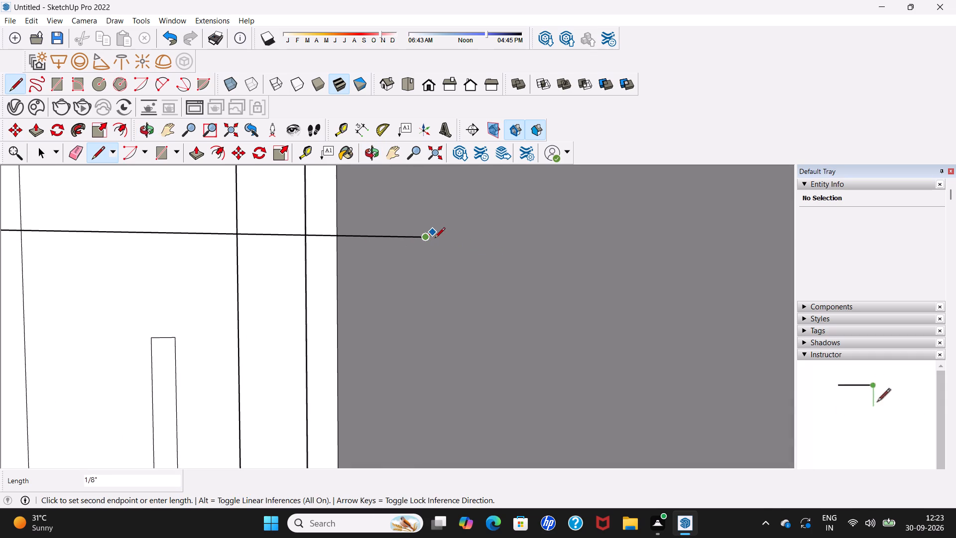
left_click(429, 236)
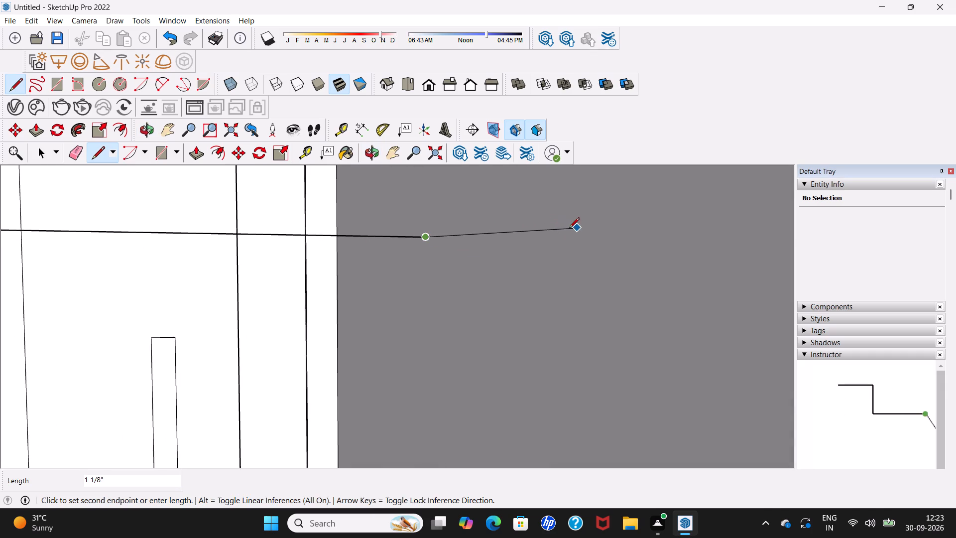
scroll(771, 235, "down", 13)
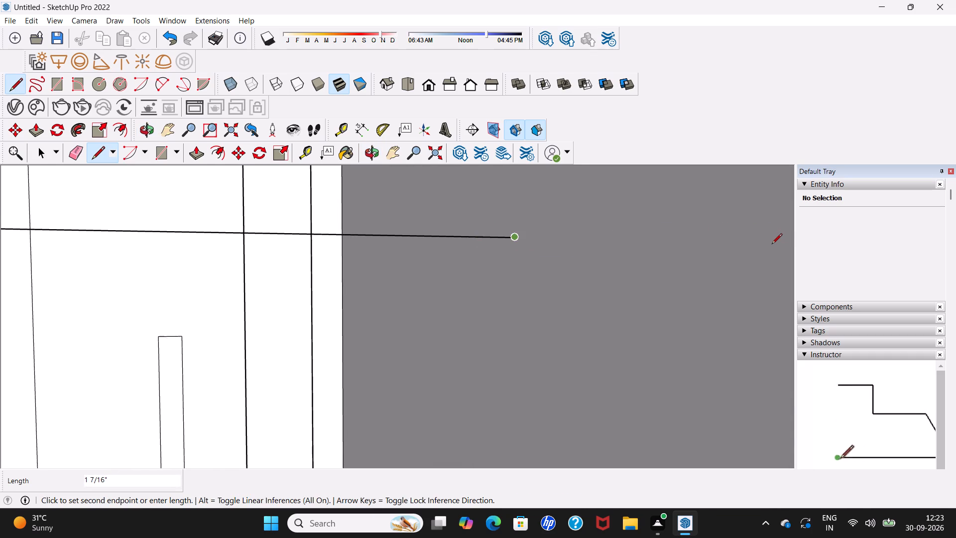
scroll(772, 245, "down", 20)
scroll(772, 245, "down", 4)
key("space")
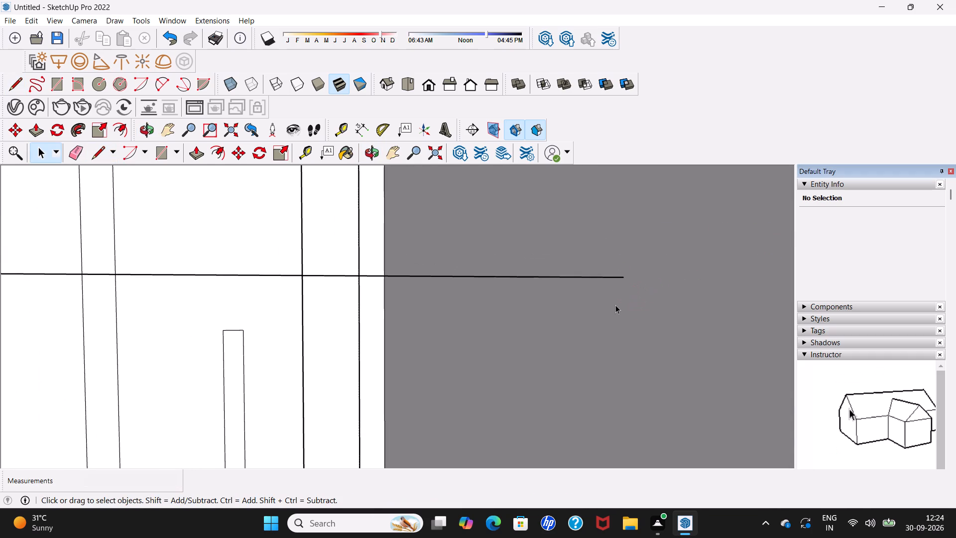
Examine the horizontal line's free end relative to the tall block's side face from several angles, close up and from afar.
scroll(615, 304, "down", 20)
scroll(615, 304, "down", 11)
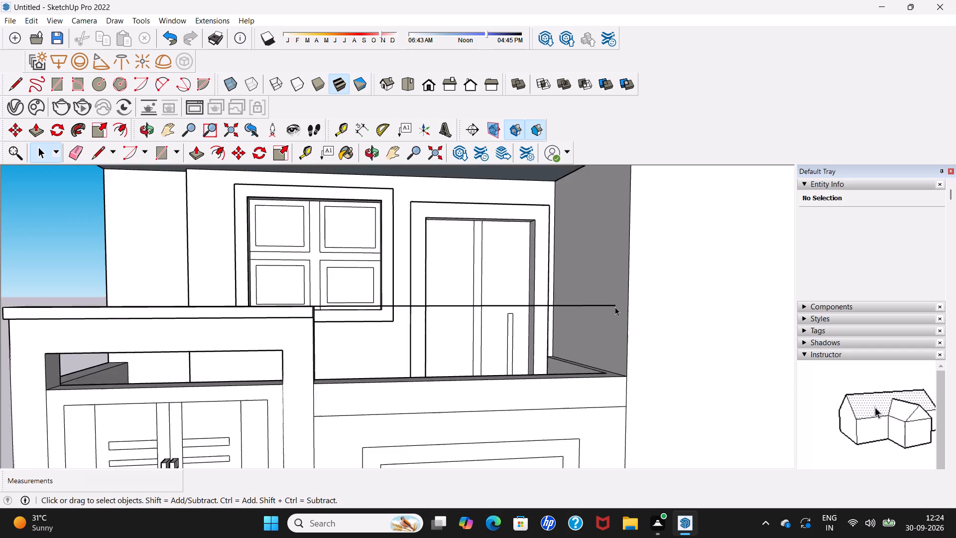
scroll(615, 307, "down", 5)
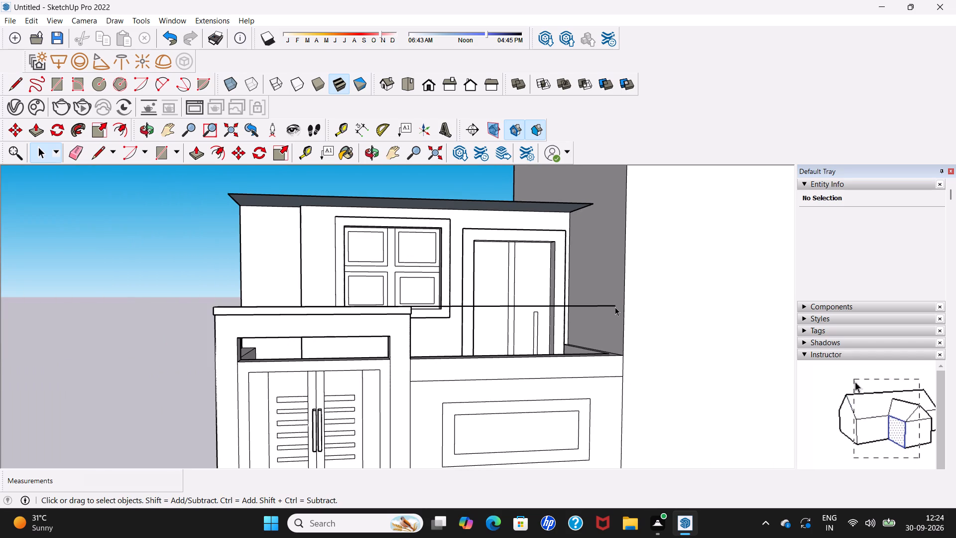
scroll(615, 307, "down", 2)
middle_click_drag(615, 307, 67, 296)
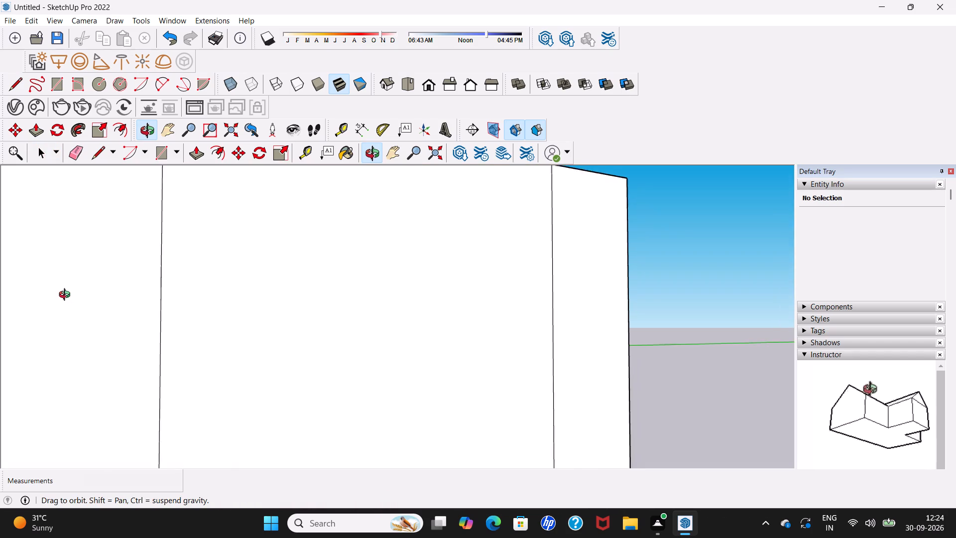
middle_click_drag(67, 296, 465, 291)
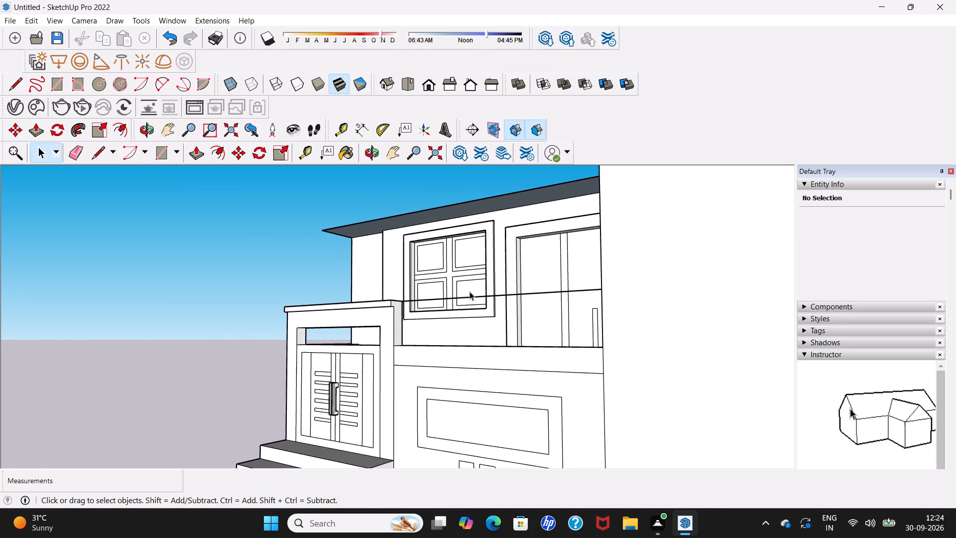
scroll(474, 291, "up", 3)
middle_click_drag(490, 295, 654, 308)
scroll(668, 307, "up", 3)
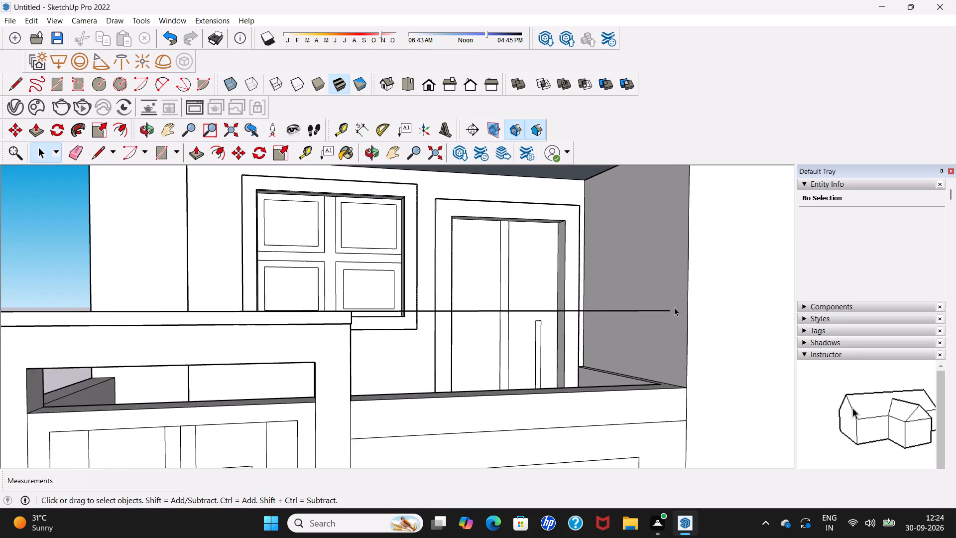
scroll(675, 307, "up", 6)
middle_click_drag(675, 307, 631, 369)
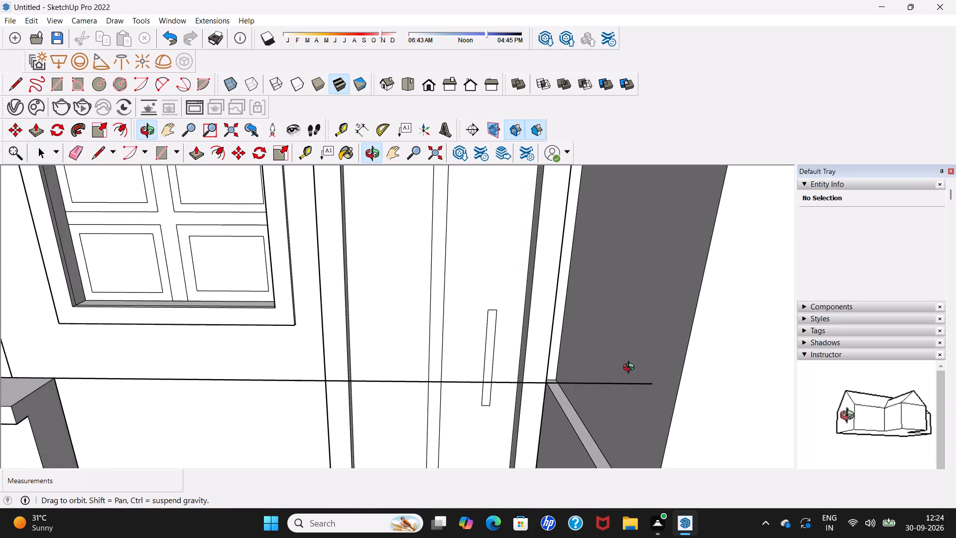
middle_click_drag(631, 369, 573, 338)
scroll(614, 364, "up", 11)
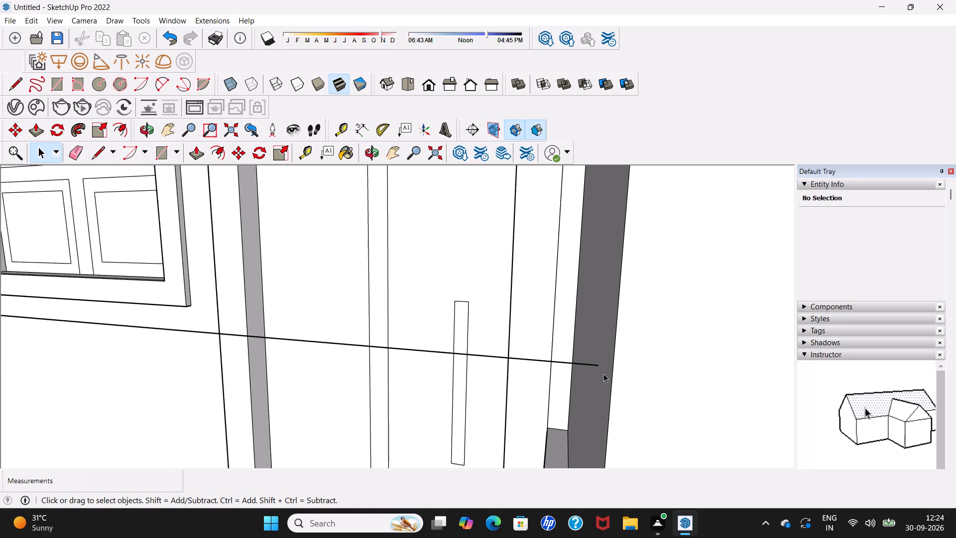
scroll(601, 367, "up", 16)
scroll(601, 363, "up", 6)
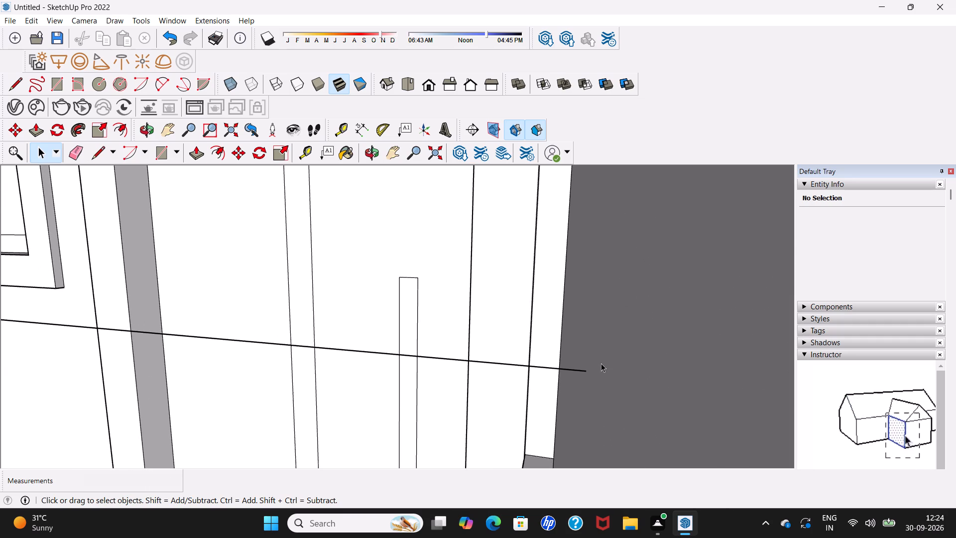
scroll(601, 363, "up", 16)
scroll(589, 361, "up", 10)
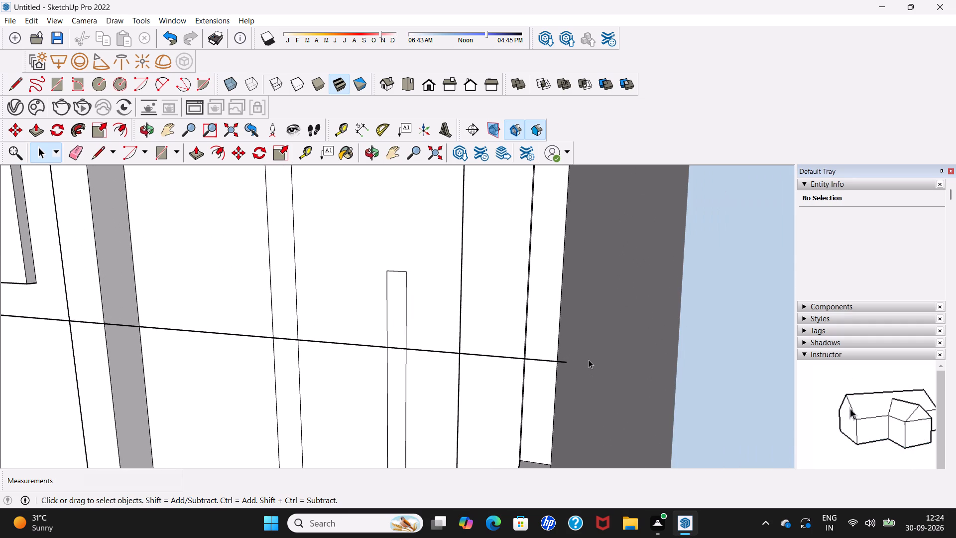
scroll(589, 360, "up", 18)
scroll(589, 360, "down", 6)
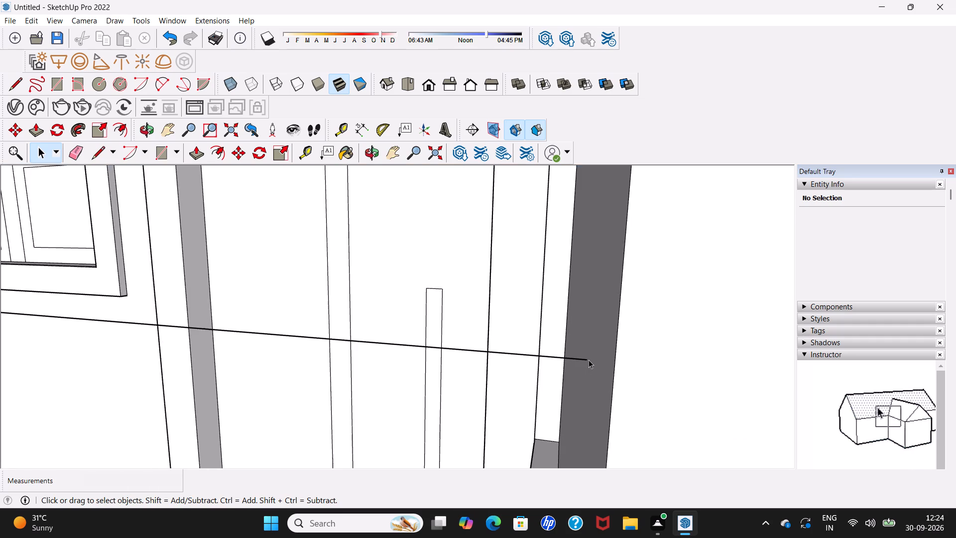
scroll(589, 360, "down", 20)
scroll(589, 360, "down", 20)
scroll(589, 360, "down", 4)
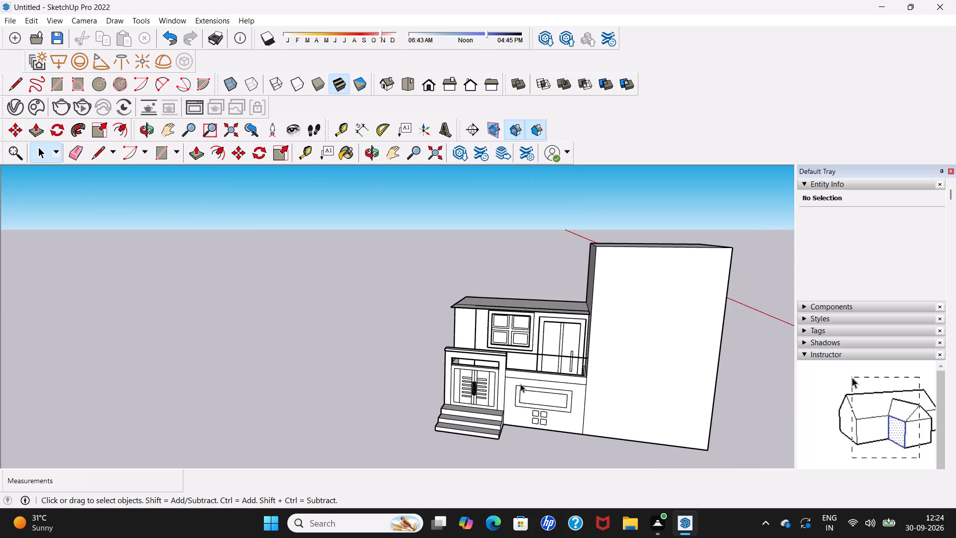
middle_click_drag(487, 389, 541, 352)
scroll(541, 352, "up", 9)
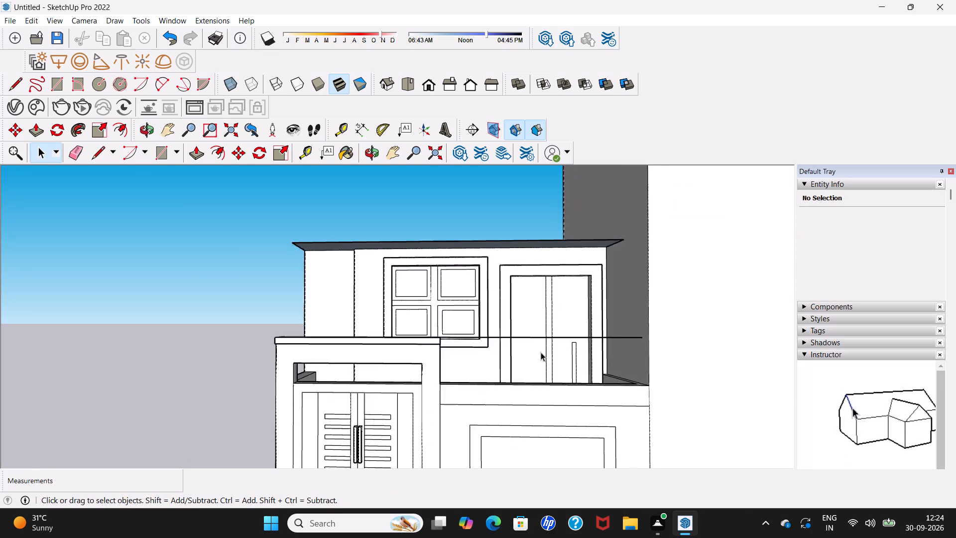
Undo the horizontal line running from the gate cap's rear top corner toward the tall block.
scroll(541, 352, "up", 3)
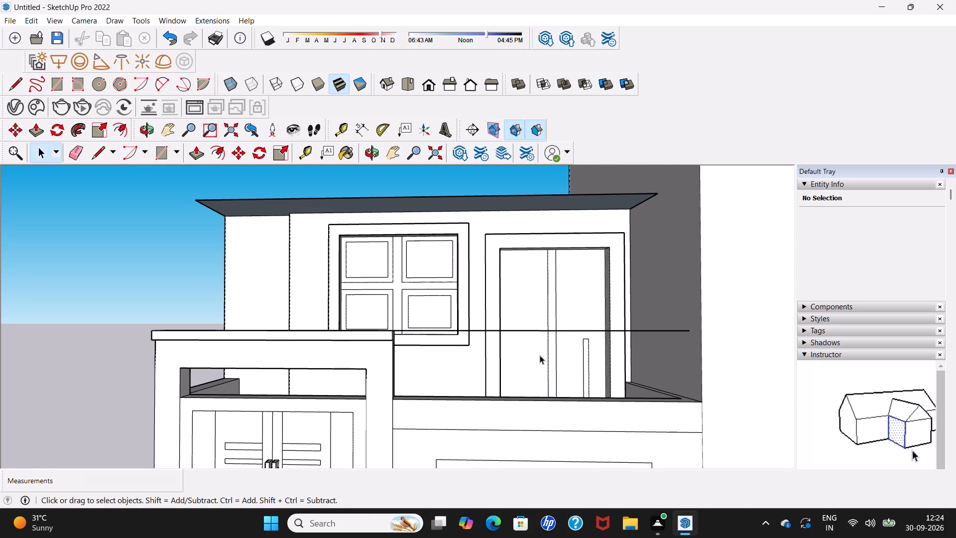
middle_click_drag(539, 356, 703, 331)
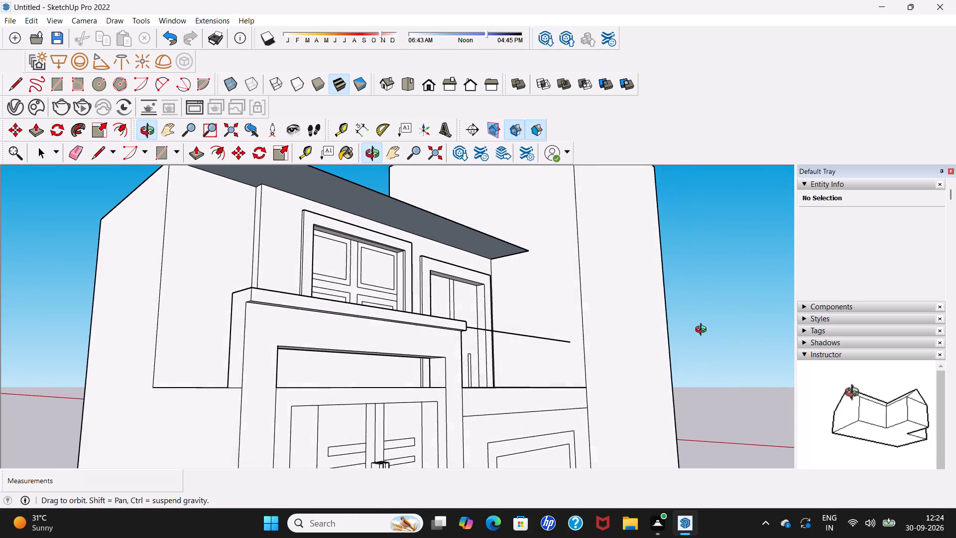
middle_click_drag(703, 331, 639, 352)
middle_click_drag(627, 353, 626, 353)
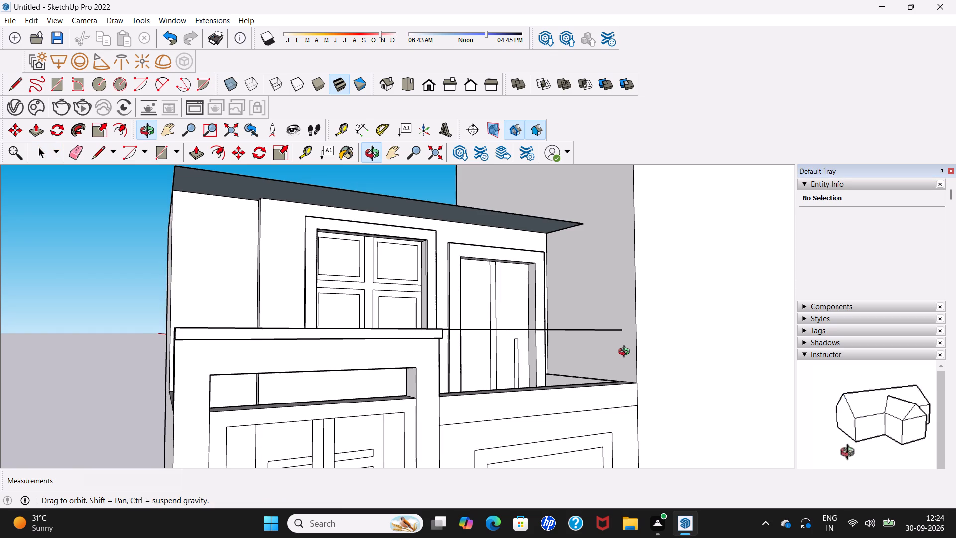
middle_click_drag(626, 353, 582, 374)
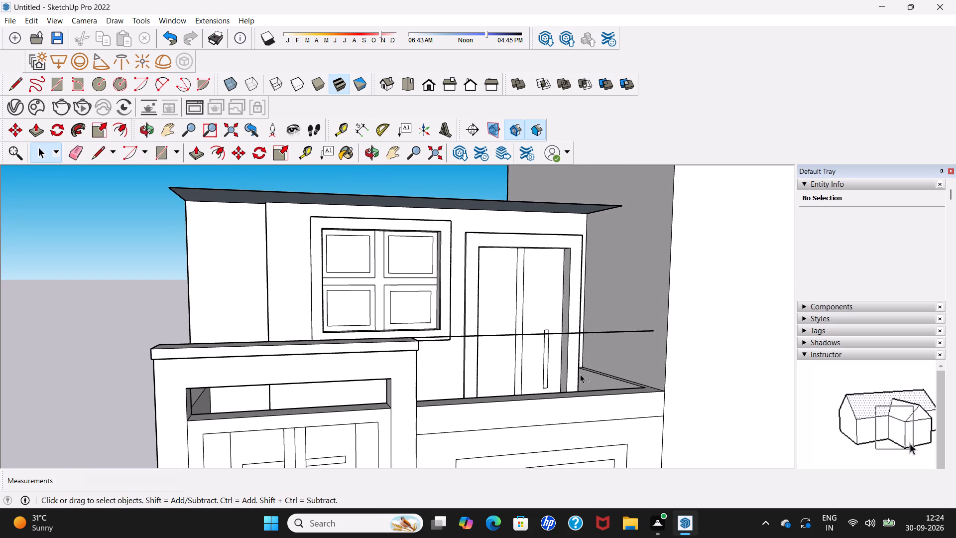
key("ctrl+z")
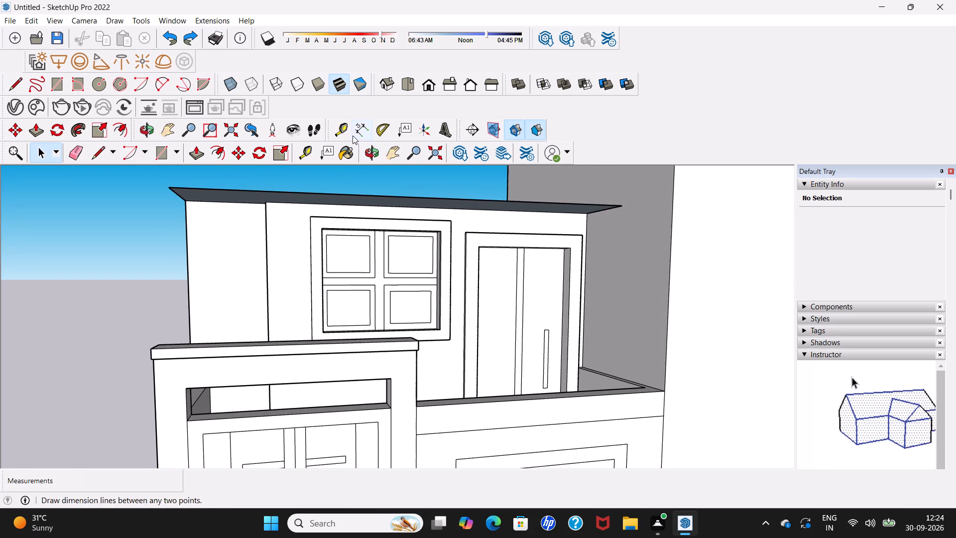
Place a guide line parallel to the boundary wall's top edge, about 2' 1 3/4" above it, level with the gate cap's rear top corner.
left_click(344, 132)
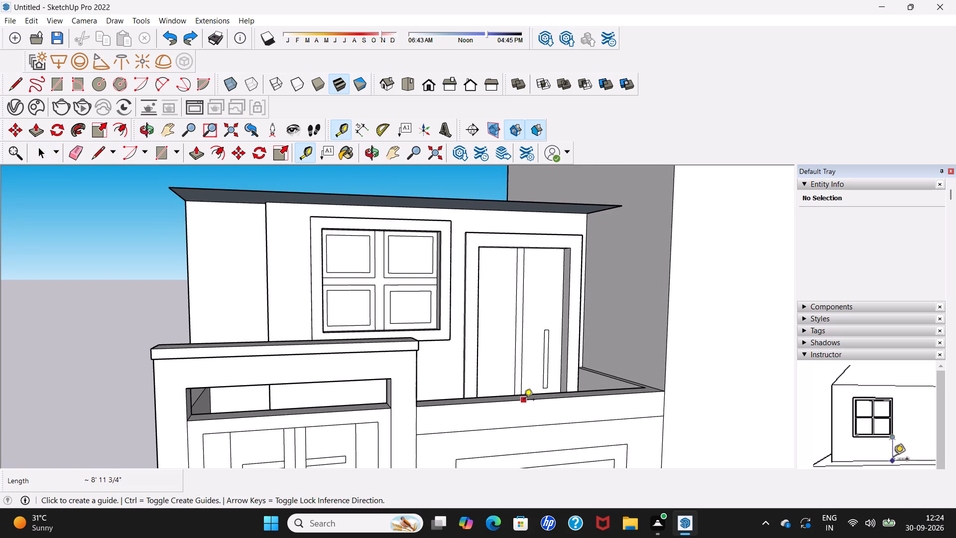
left_click(524, 401)
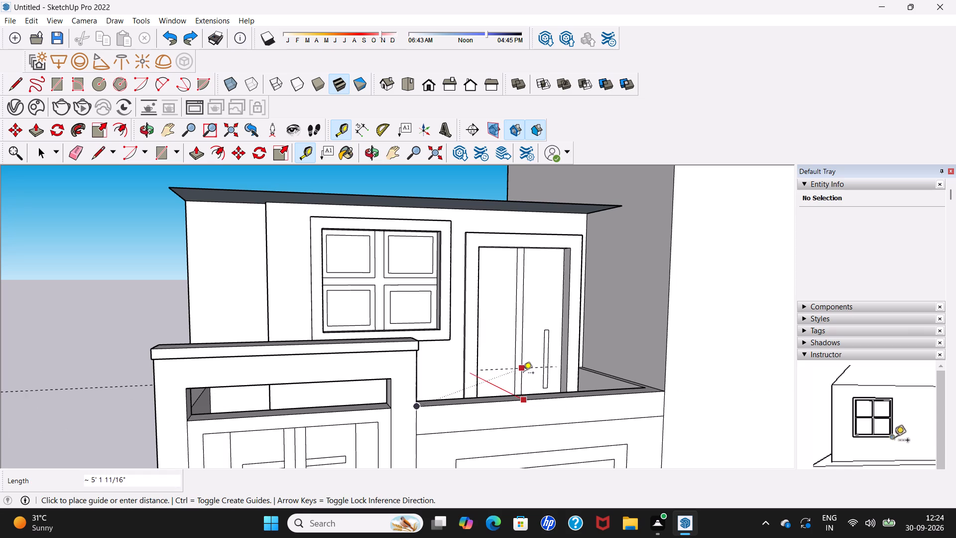
middle_click_drag(523, 374, 473, 420)
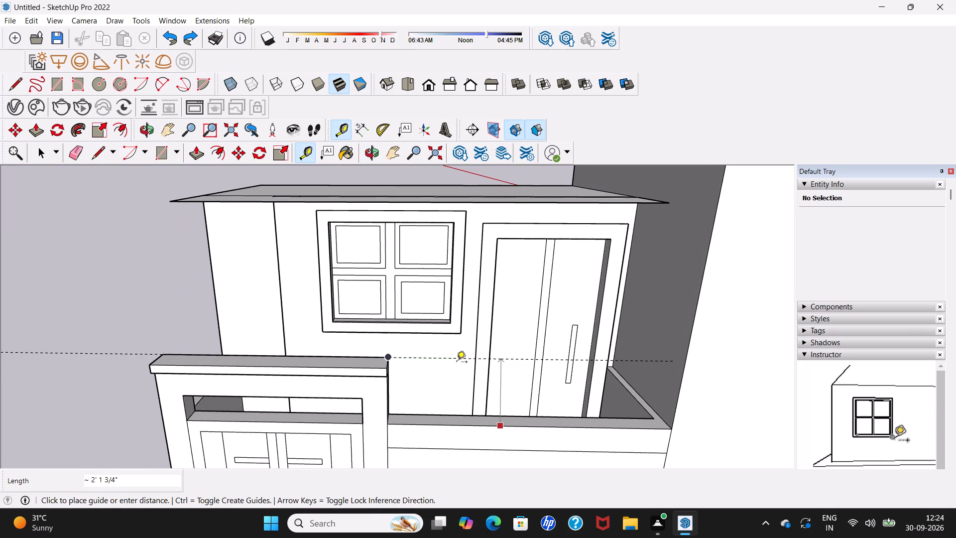
left_click(457, 362)
middle_click_drag(457, 362, 433, 379)
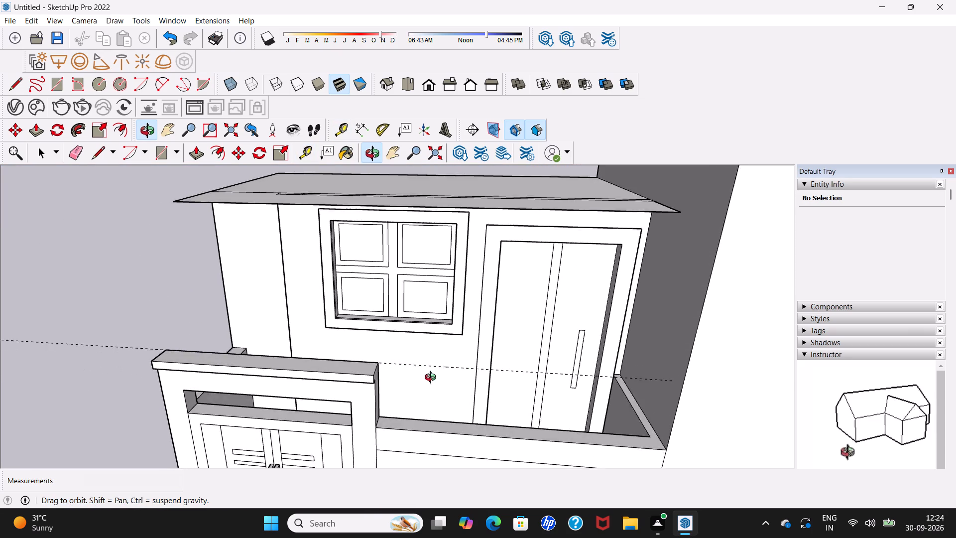
middle_click_drag(433, 379, 515, 391)
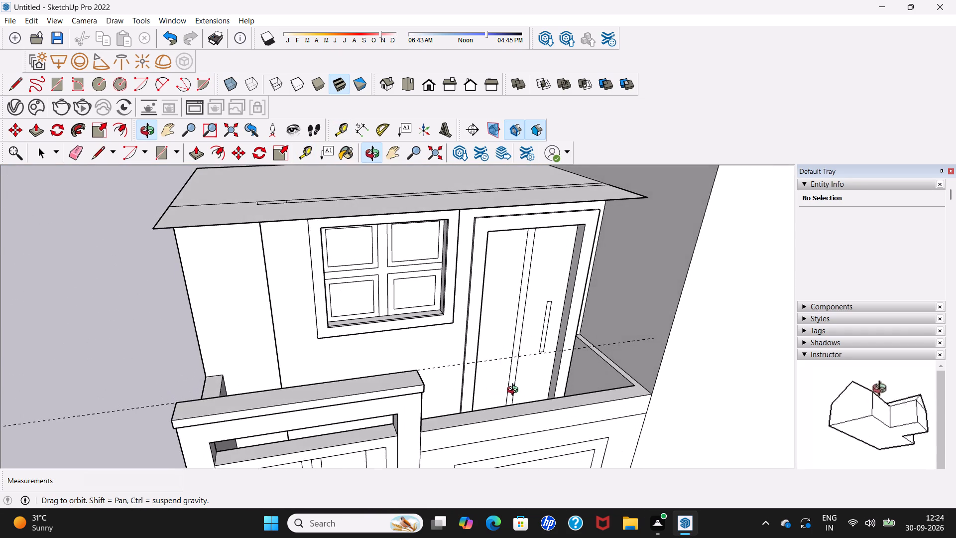
middle_click_drag(515, 391, 519, 391)
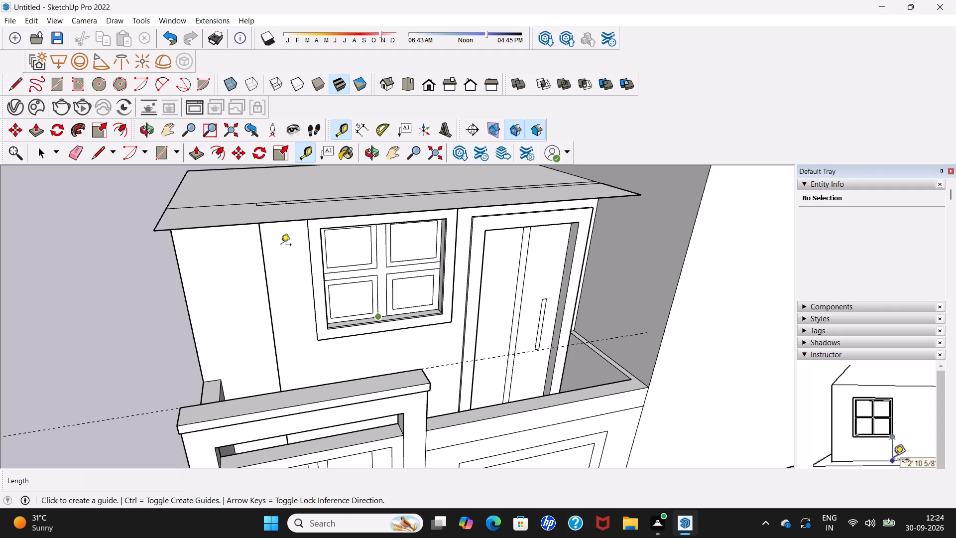
Draw a line about 8' 11 3/4" long along the guide, from the gate cap's rear top corner toward the tall block.
left_click(94, 167)
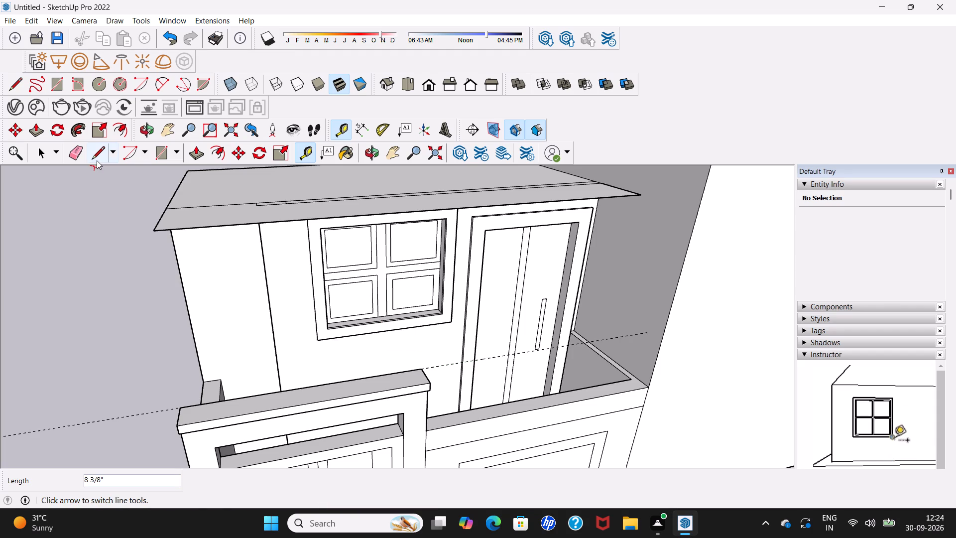
left_click(97, 160)
scroll(461, 367, "up", 4)
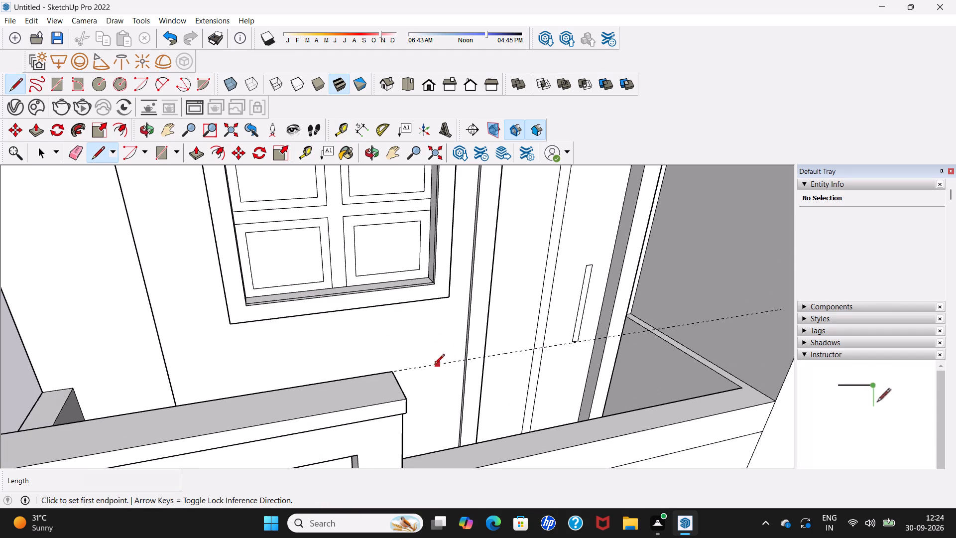
left_click(394, 370)
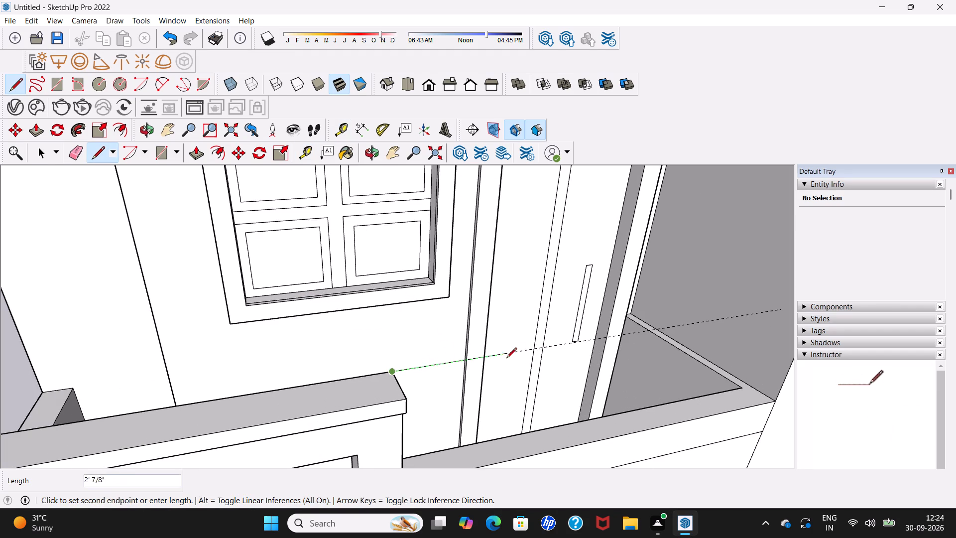
left_click(784, 311)
scroll(784, 311, "down", 5)
middle_click_drag(784, 311, 727, 311)
scroll(727, 311, "down", 2)
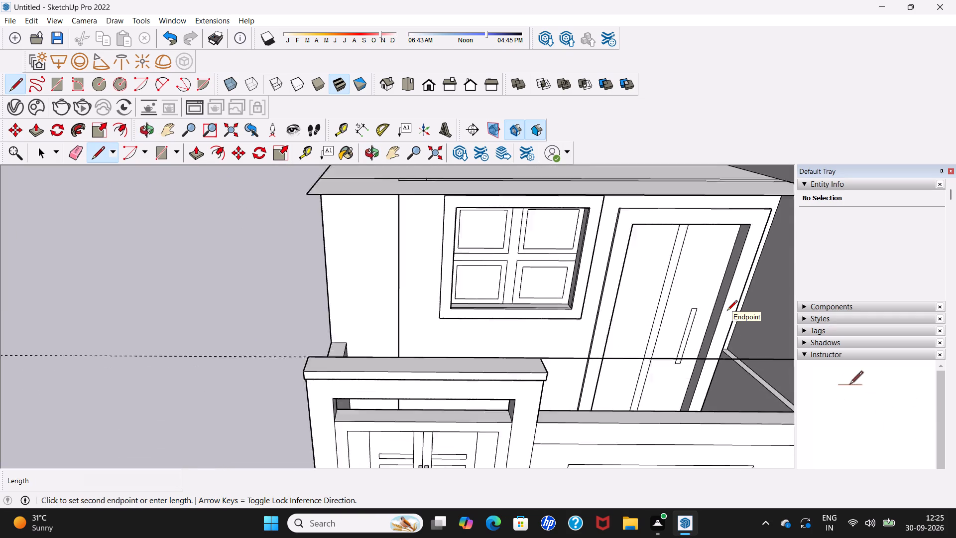
scroll(727, 311, "down", 8)
middle_click_drag(703, 309, 671, 307, "shift")
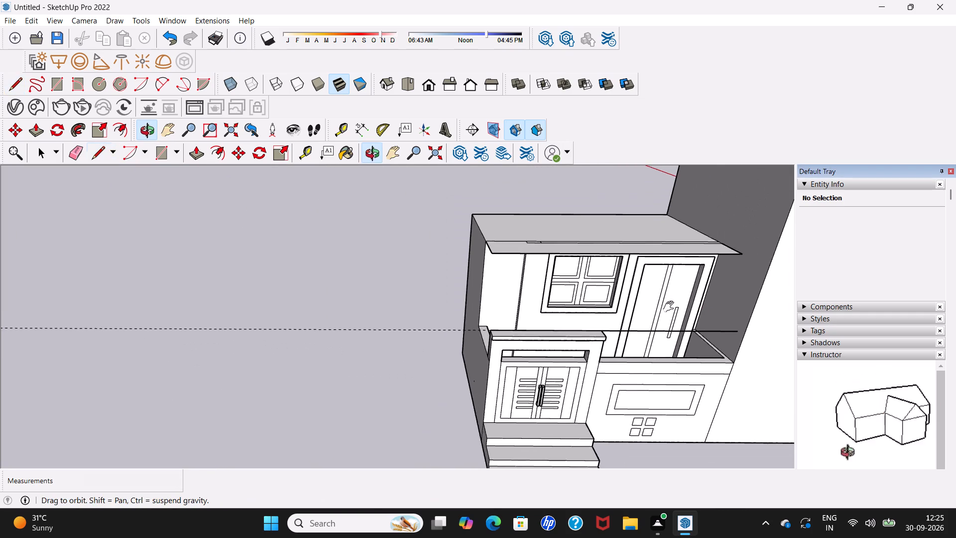
middle_click_drag(671, 307, 536, 289, "shift")
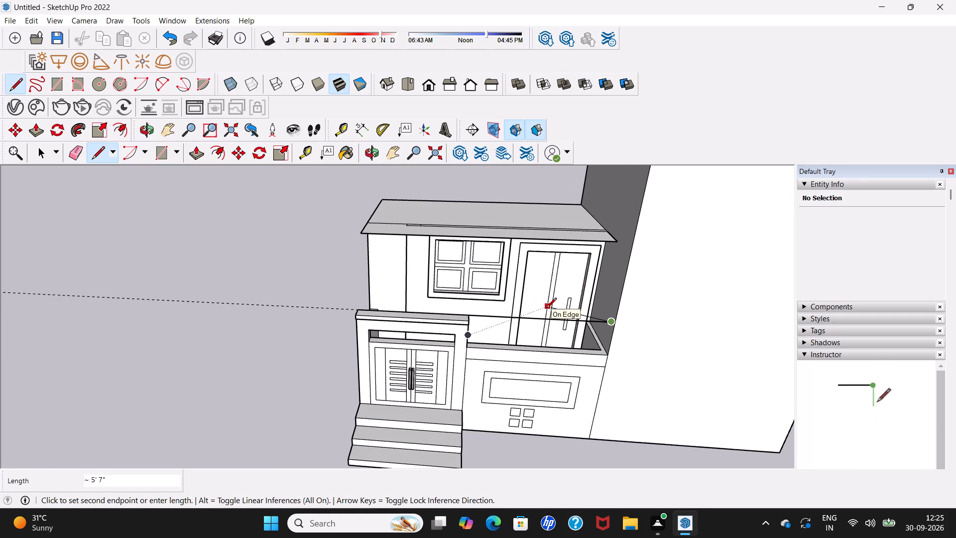
key("space")
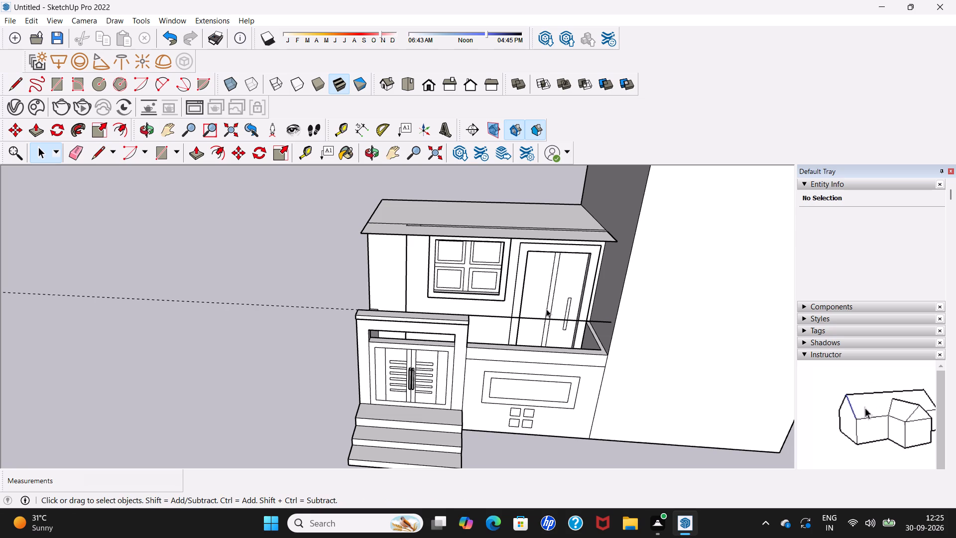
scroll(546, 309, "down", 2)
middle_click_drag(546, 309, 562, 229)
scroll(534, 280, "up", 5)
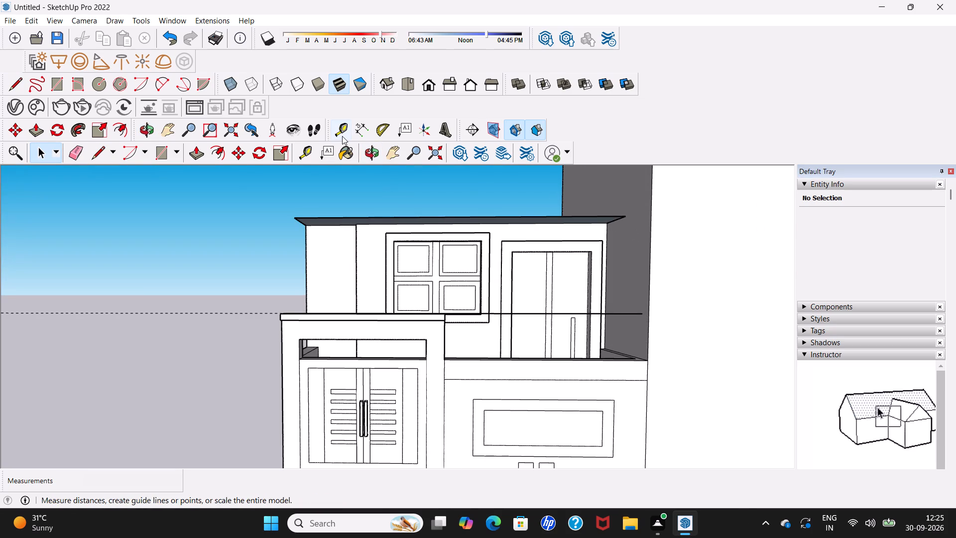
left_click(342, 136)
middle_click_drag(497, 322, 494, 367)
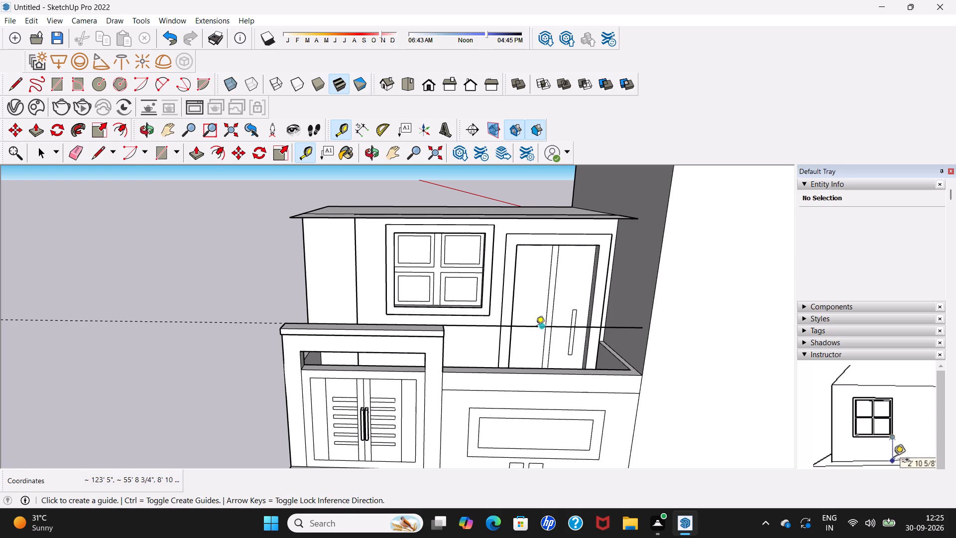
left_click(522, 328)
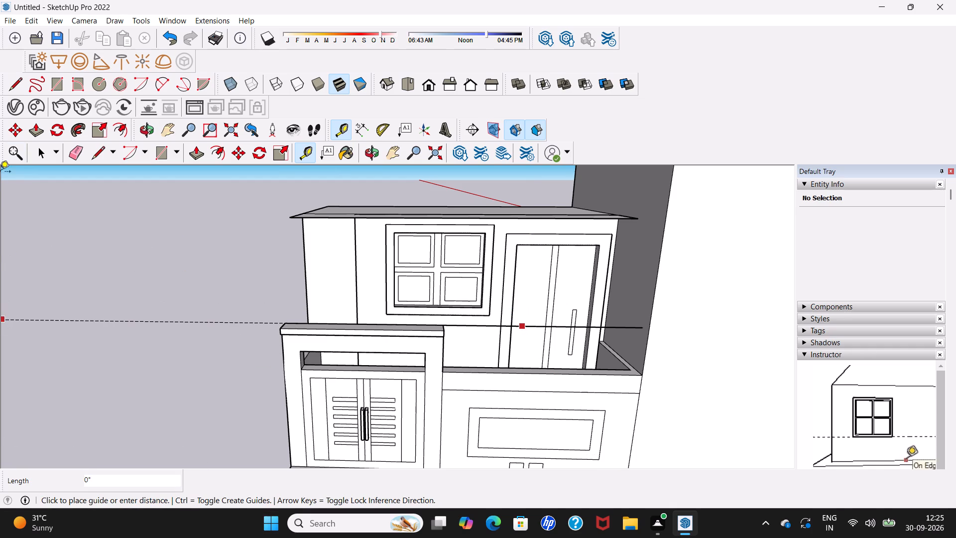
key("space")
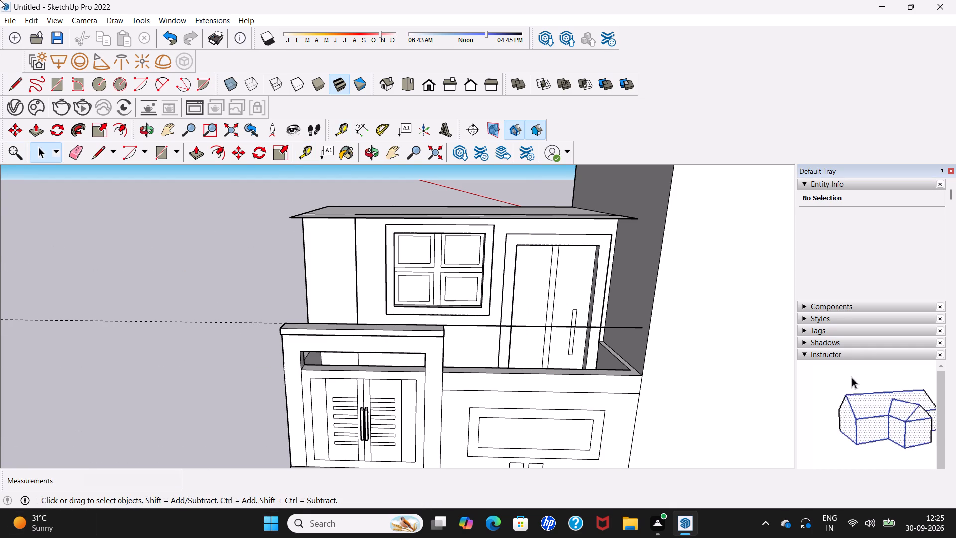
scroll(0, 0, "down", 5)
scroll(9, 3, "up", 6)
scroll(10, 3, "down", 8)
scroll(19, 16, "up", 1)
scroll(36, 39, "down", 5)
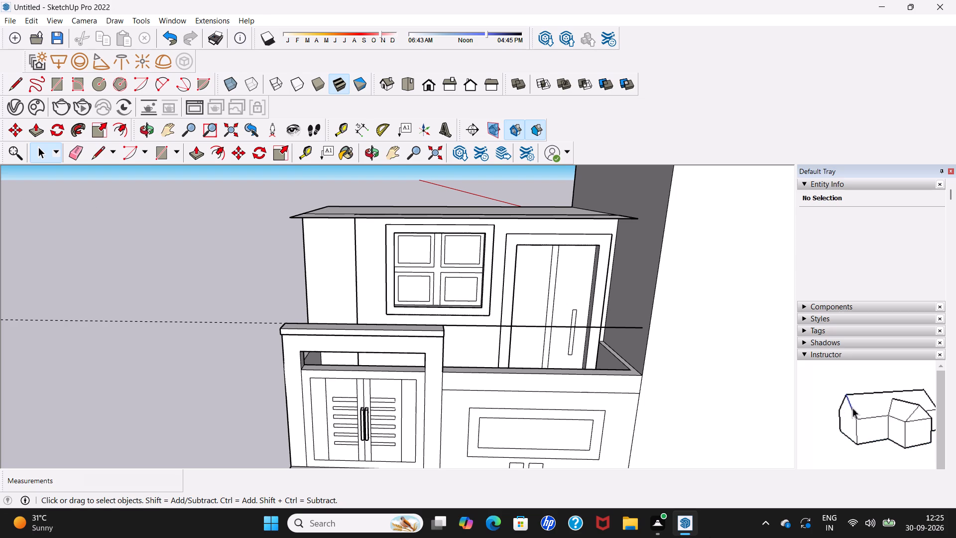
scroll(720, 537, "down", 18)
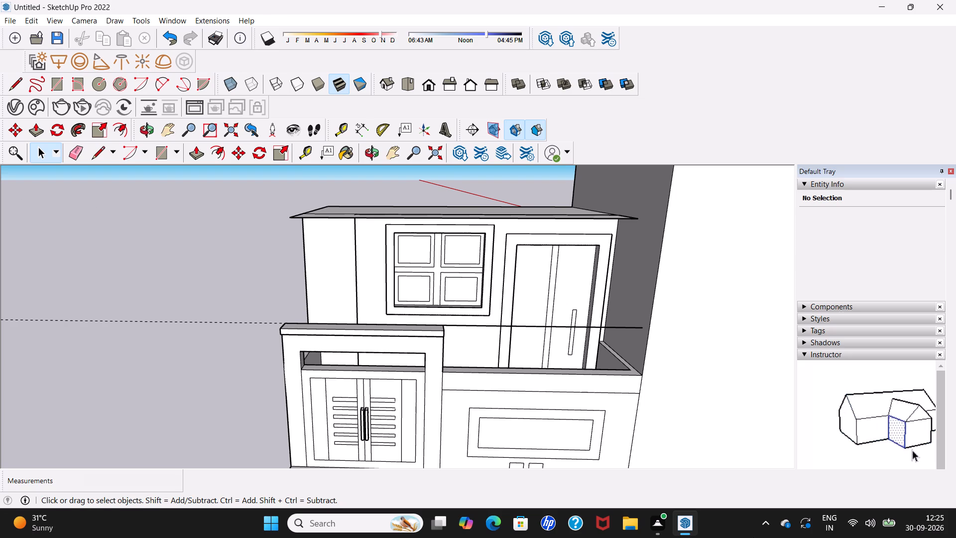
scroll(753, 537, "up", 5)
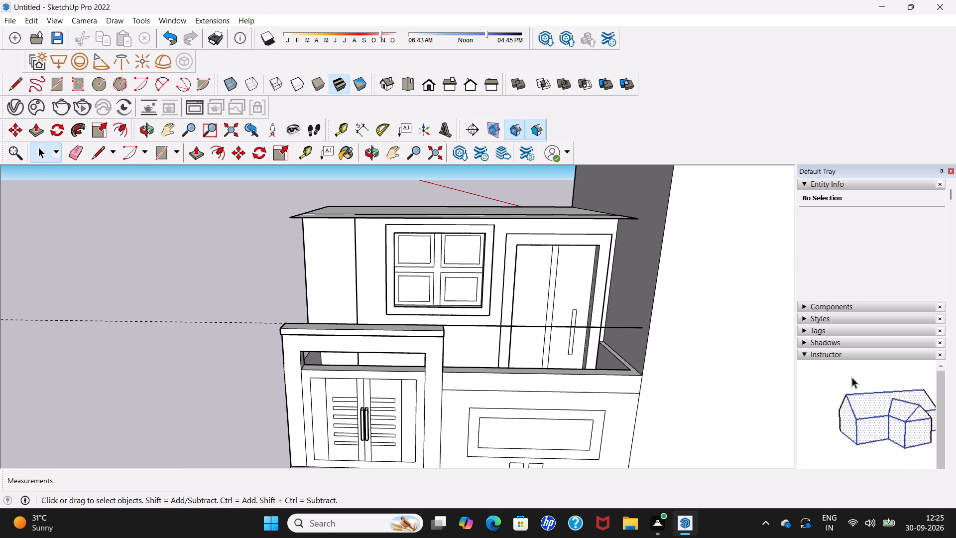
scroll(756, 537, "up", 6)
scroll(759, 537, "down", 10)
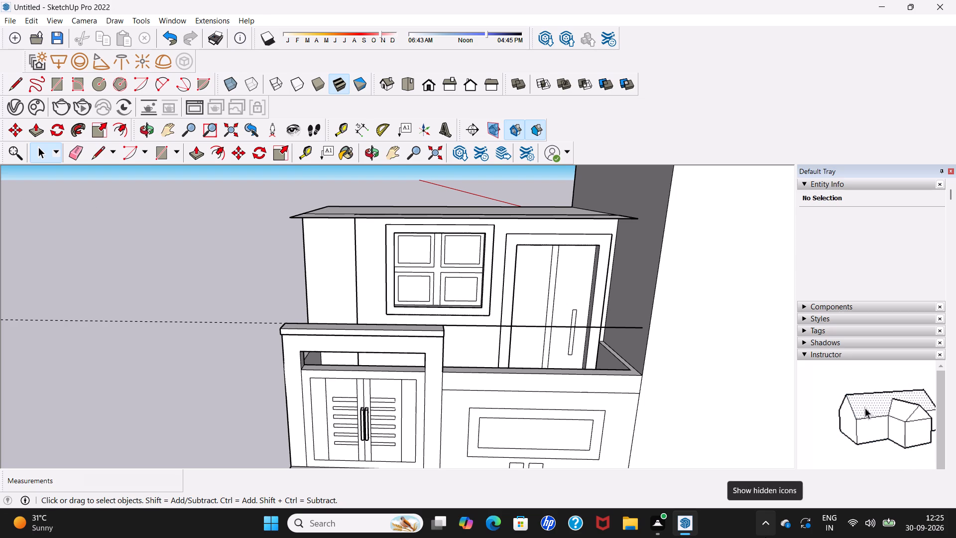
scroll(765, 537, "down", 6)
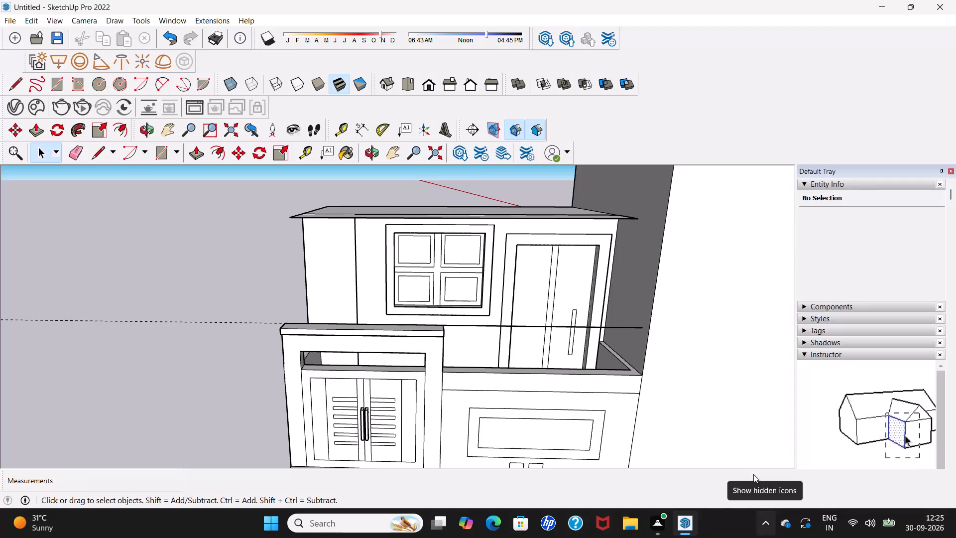
Erase the dashed guide line running through the gate cap's top and the tall block.
scroll(590, 293, "down", 15)
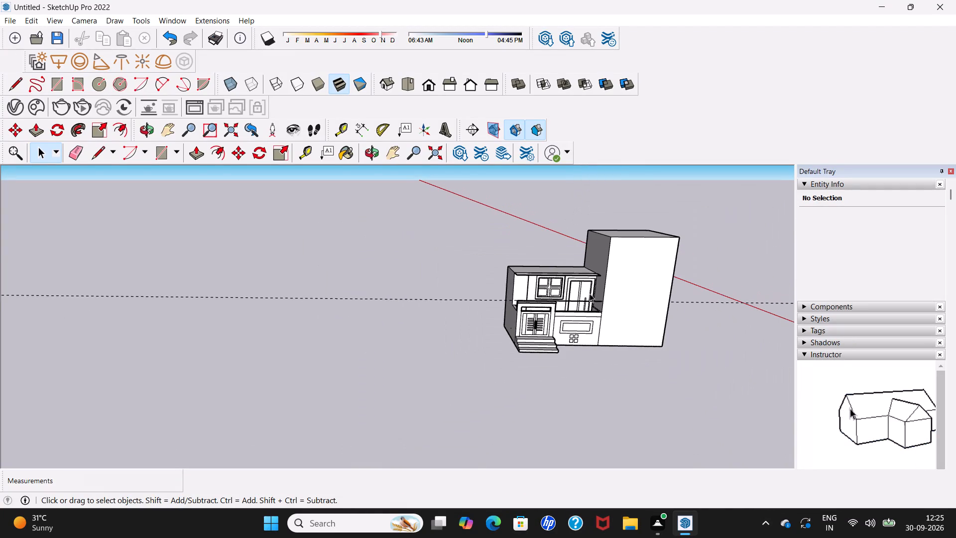
middle_click_drag(634, 342, 582, 303)
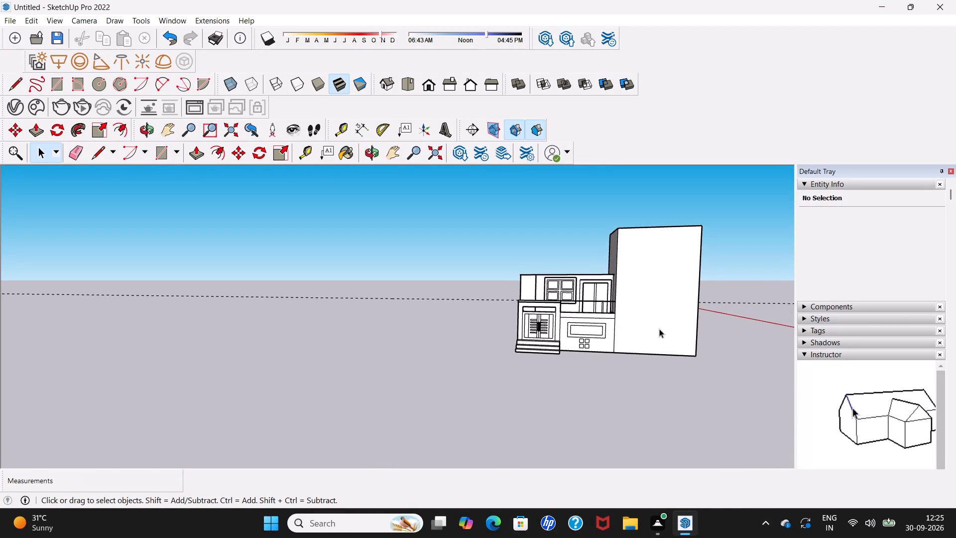
middle_click_drag(659, 329, 495, 243, "shift")
middle_click_drag(495, 247, 561, 311)
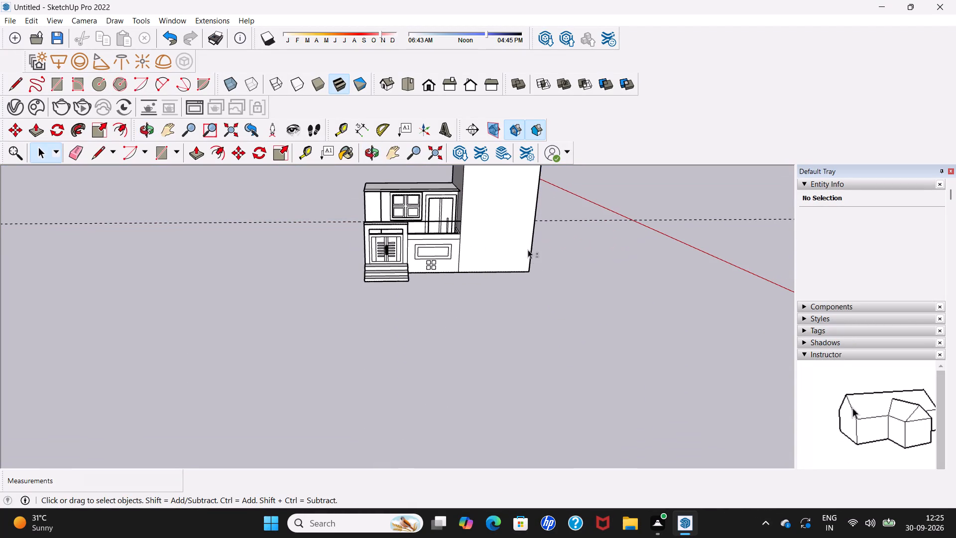
middle_click_drag(528, 250, 553, 308, "shift")
left_click(79, 156)
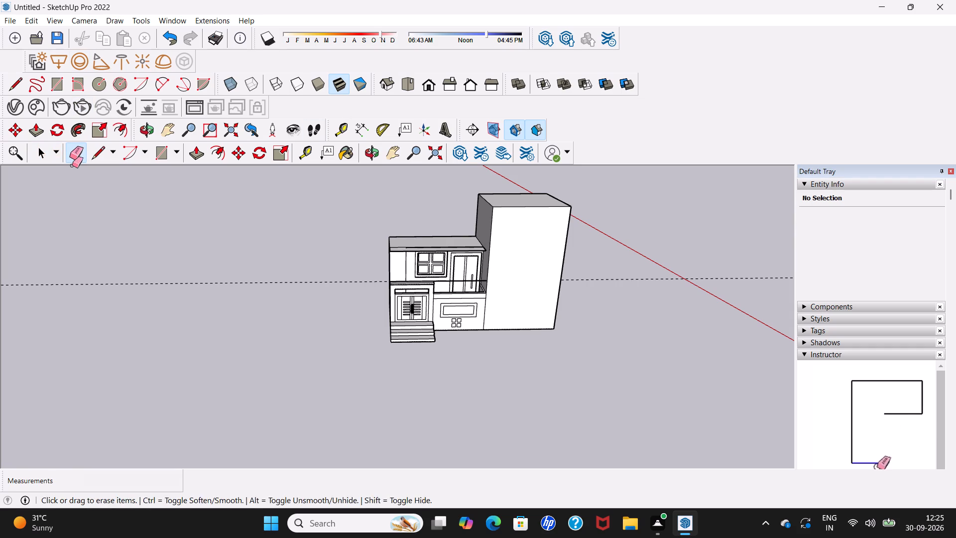
left_click(72, 150)
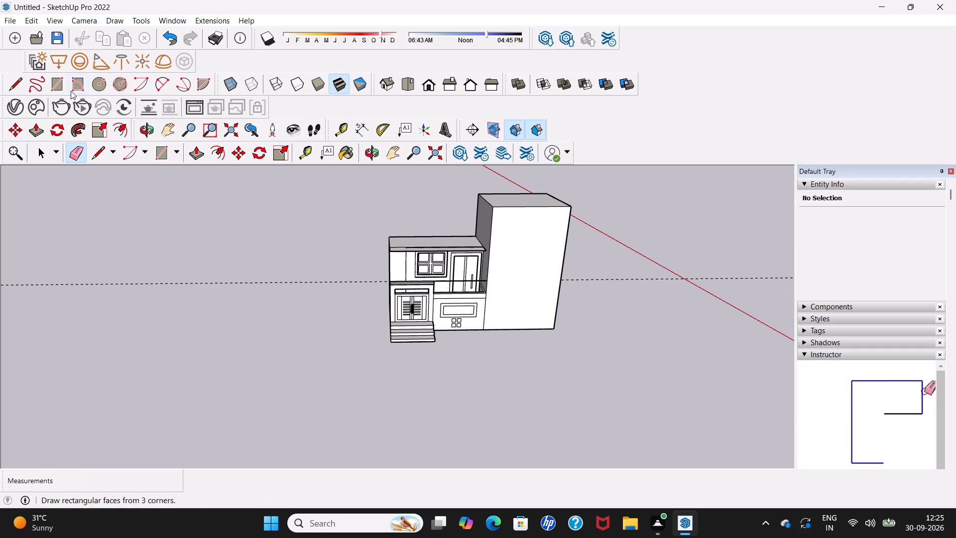
left_click_drag(121, 266, 122, 289)
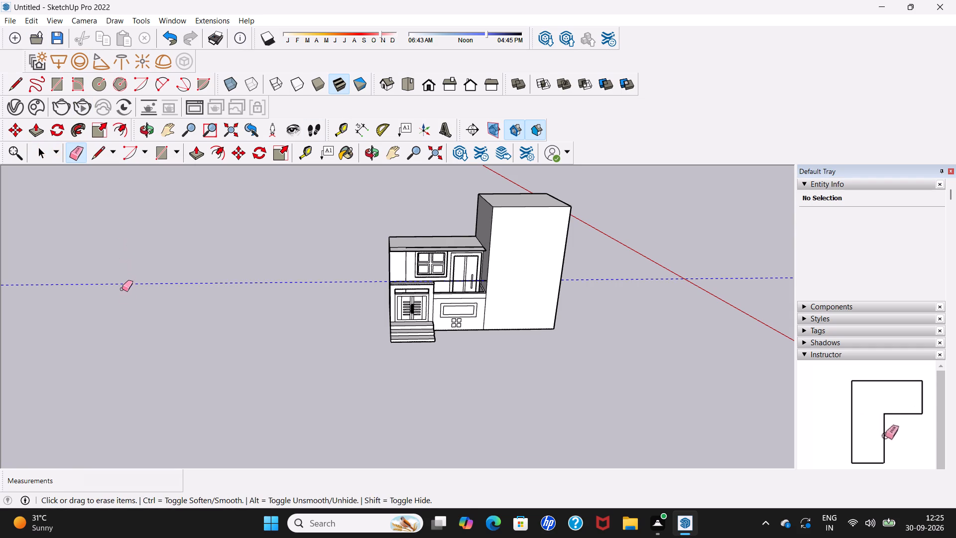
left_click_drag(122, 289, 122, 304)
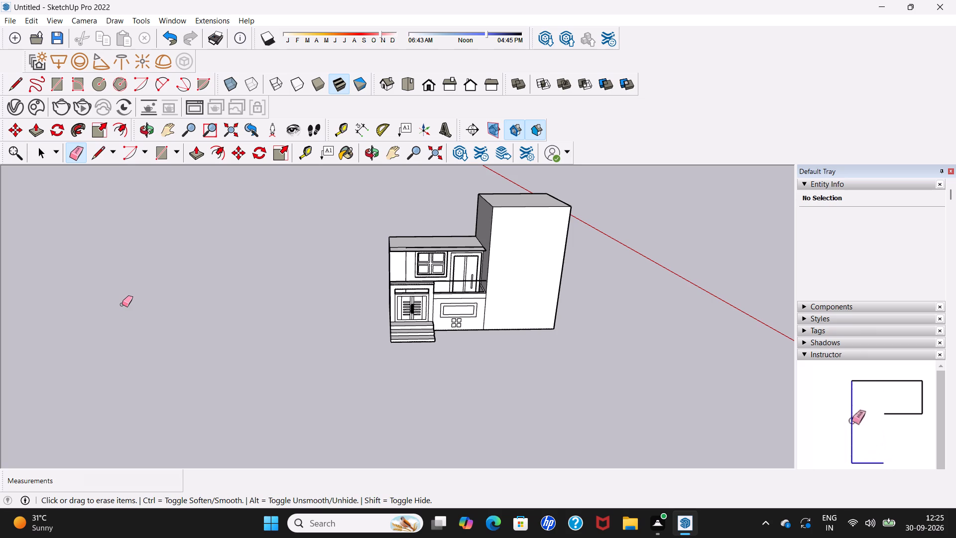
scroll(202, 320, "down", 1)
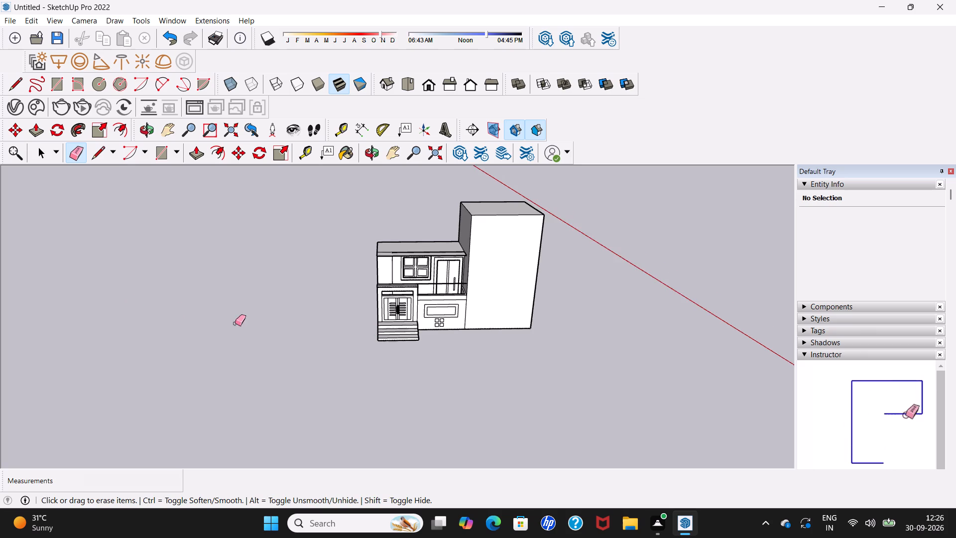
Examine the house front and the line between the gate cap and the tall block from several angles.
scroll(453, 342, "down", 3)
middle_click_drag(455, 342, 479, 247)
scroll(471, 274, "up", 2)
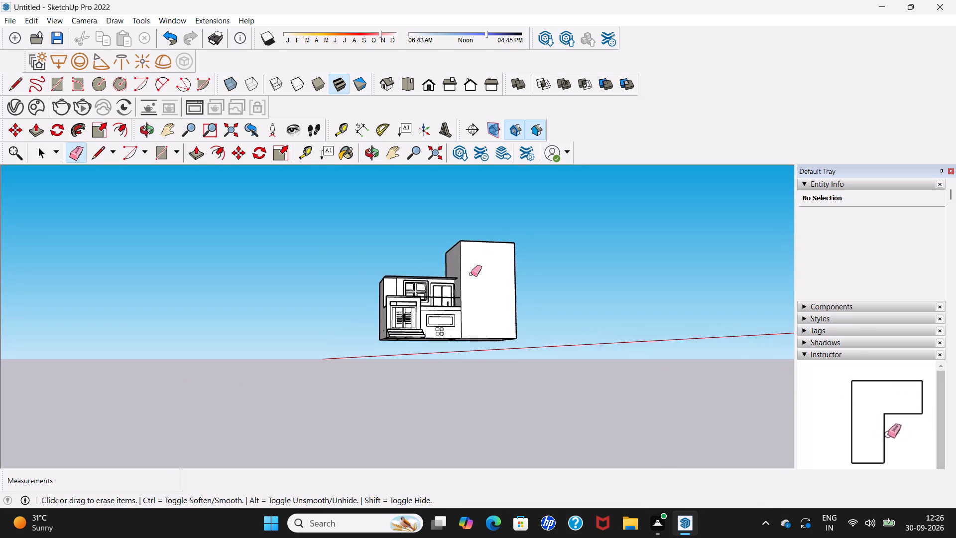
scroll(471, 274, "up", 7)
key("space")
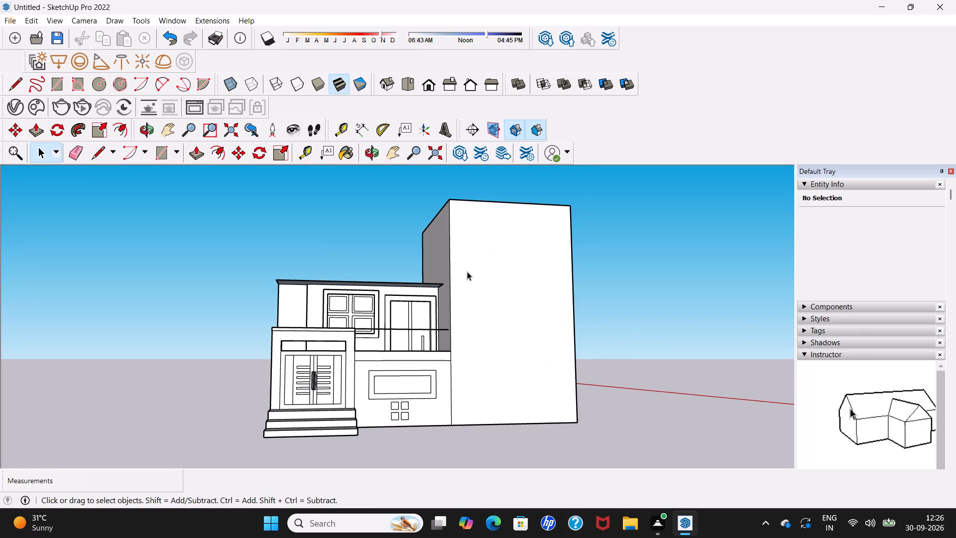
middle_click_drag(467, 271, 420, 309)
scroll(417, 309, "up", 5)
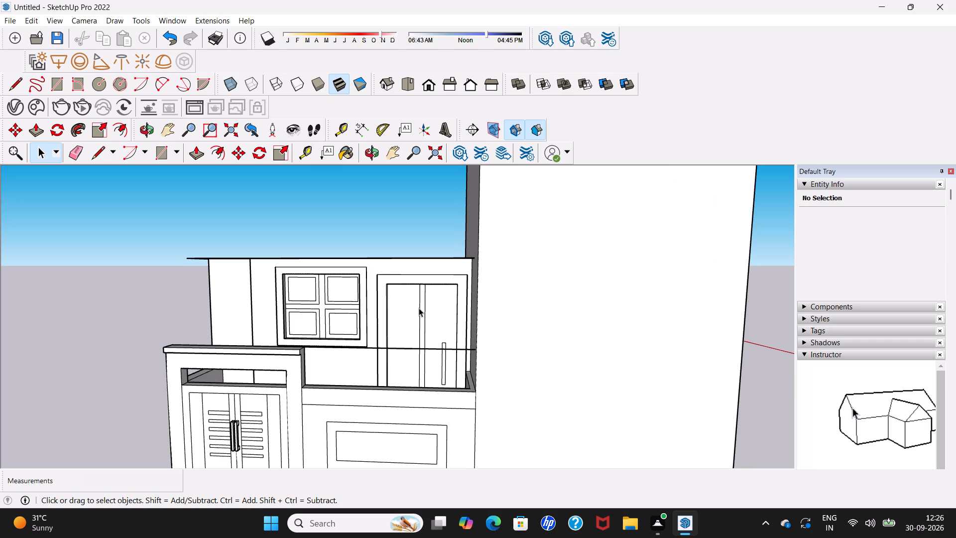
middle_click_drag(419, 309, 500, 334)
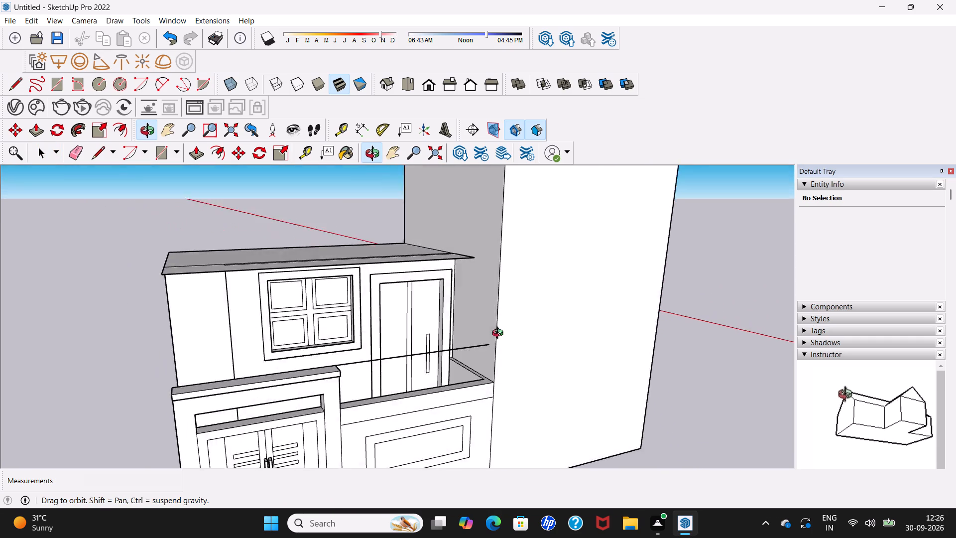
middle_click_drag(500, 334, 460, 329)
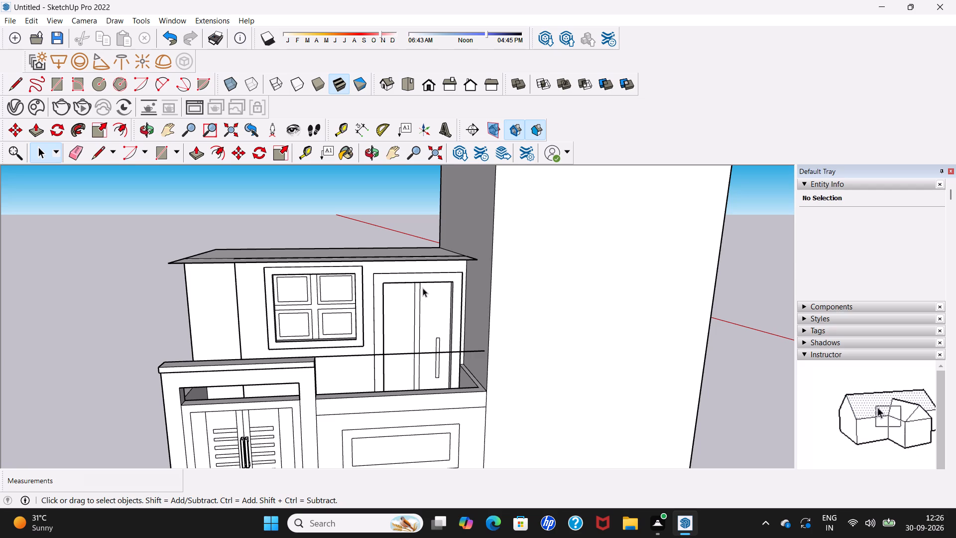
middle_click_drag(442, 357, 361, 340)
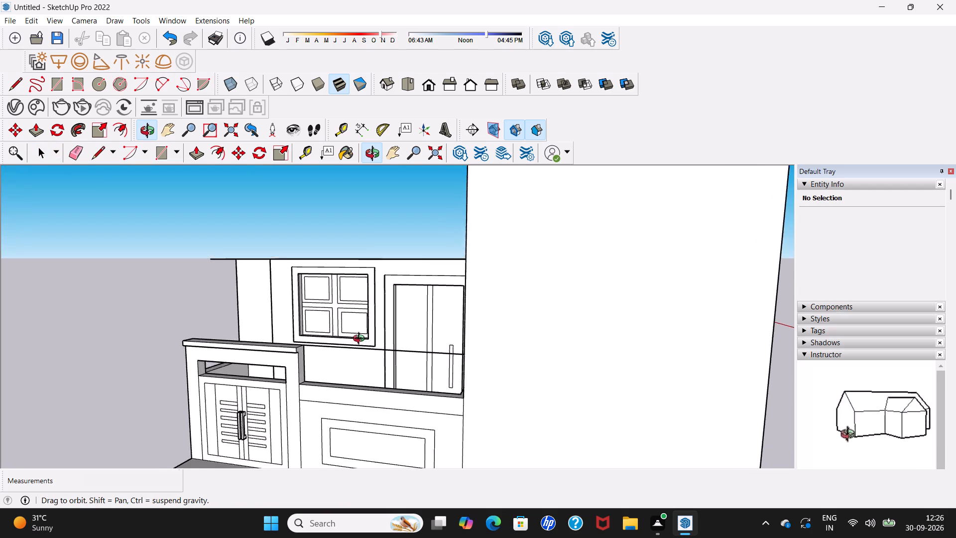
middle_click_drag(361, 340, 508, 358)
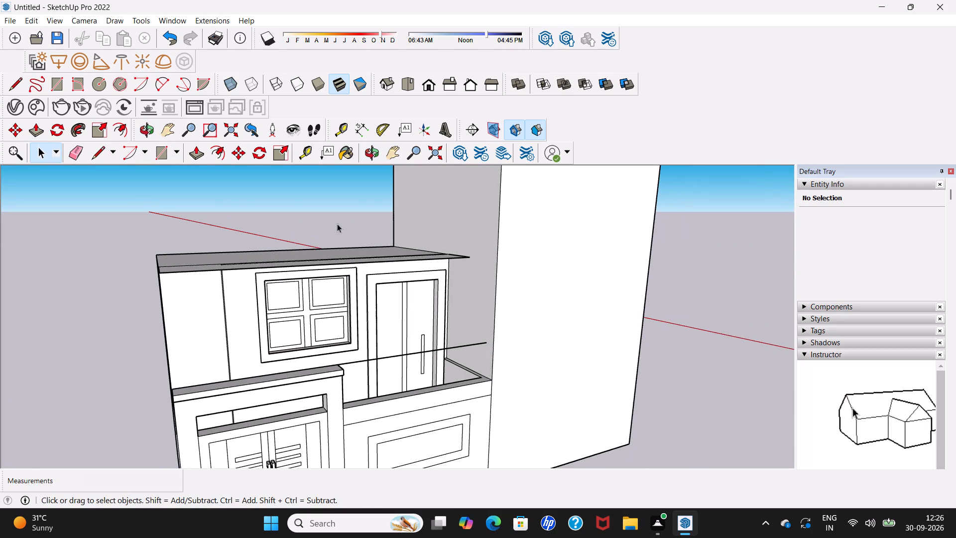
Close the panel outline by drawing from the line's free end near the tall block down to the boundary wall's top and its inner corner.
left_click(95, 157)
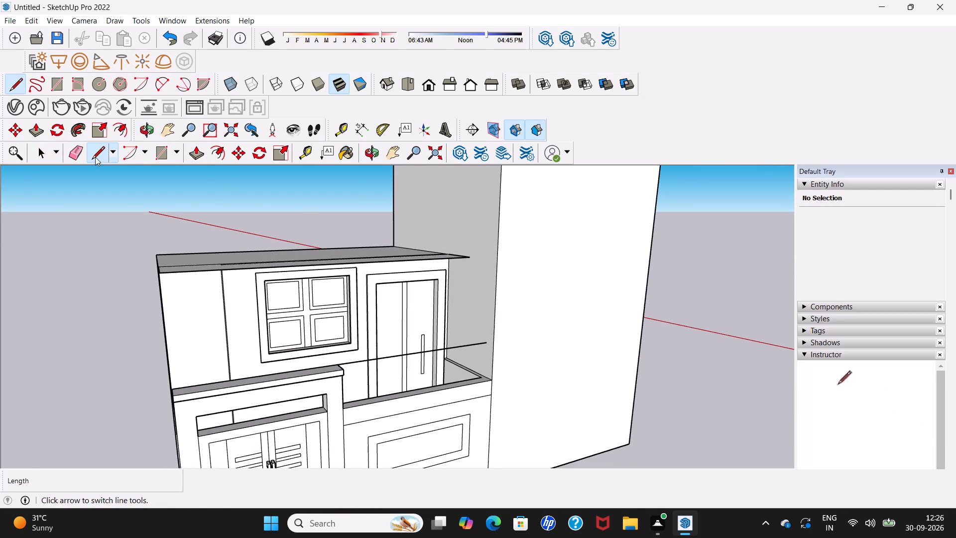
scroll(429, 366, "up", 4)
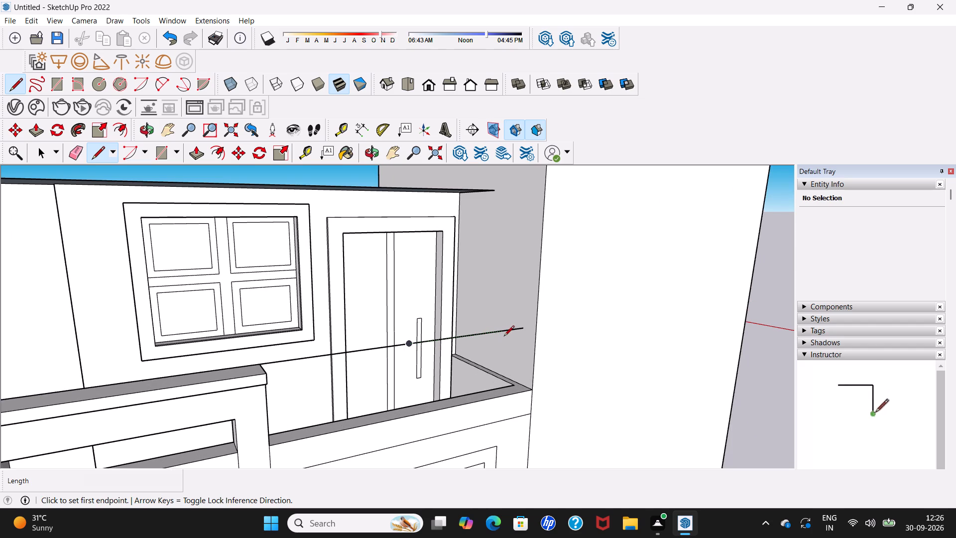
left_click(524, 329)
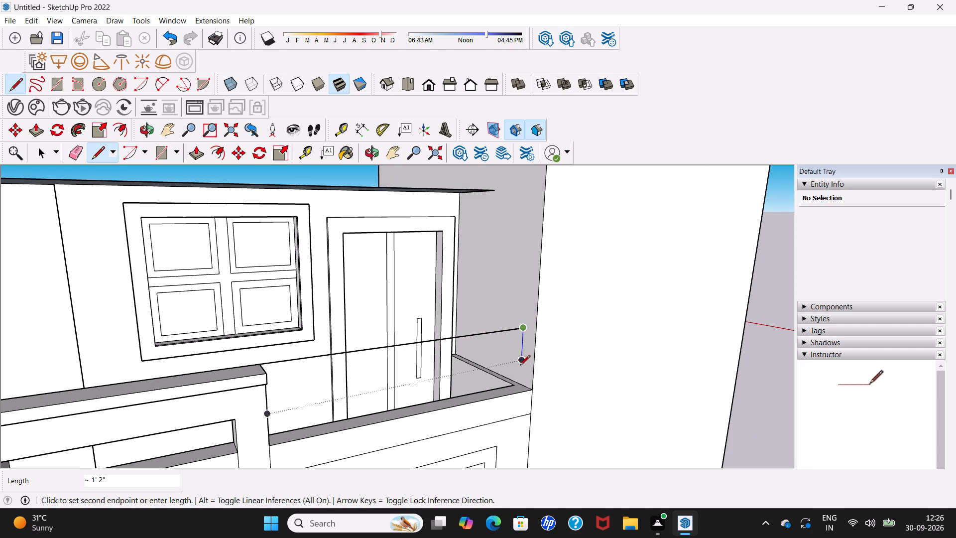
left_click(520, 382)
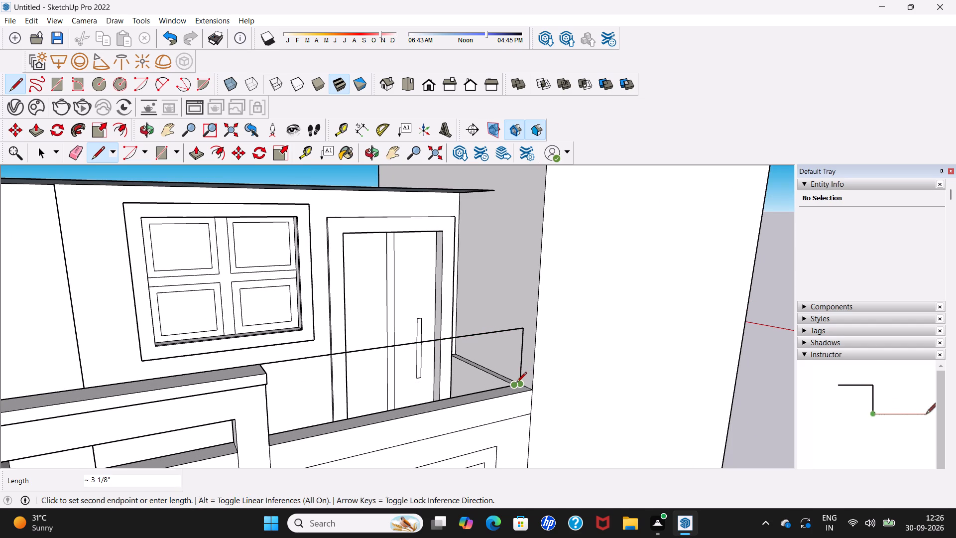
left_click(516, 383)
Draw a horizontal line about 8' 11 3/4" long across the panel above the boundary wall, just below its top edge.
middle_click_drag(516, 383, 460, 350)
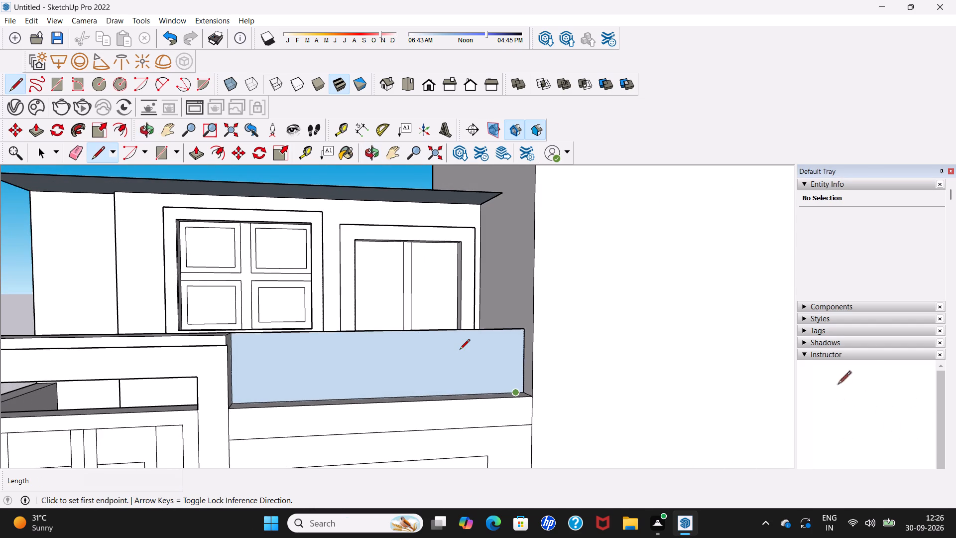
scroll(460, 350, "down", 3)
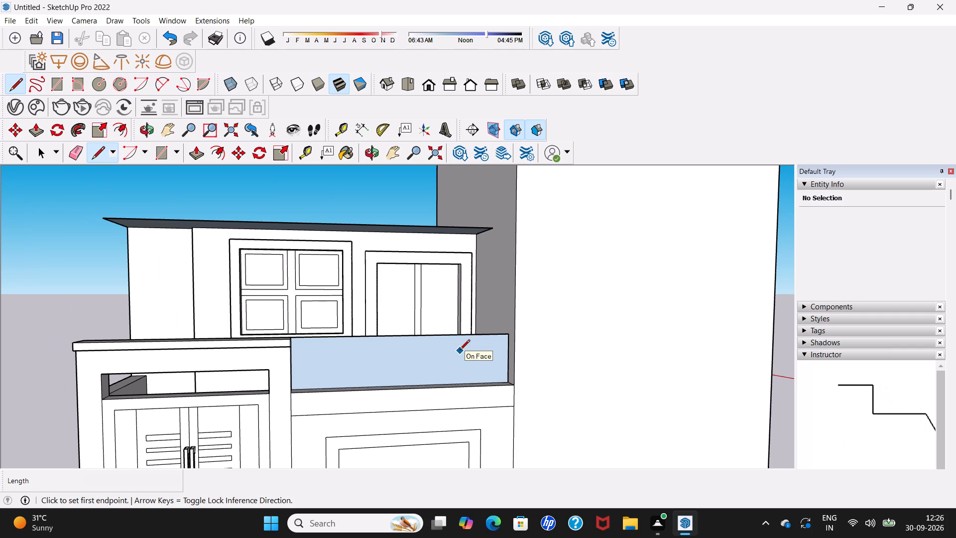
middle_click_drag(460, 351, 461, 397)
scroll(458, 395, "up", 4)
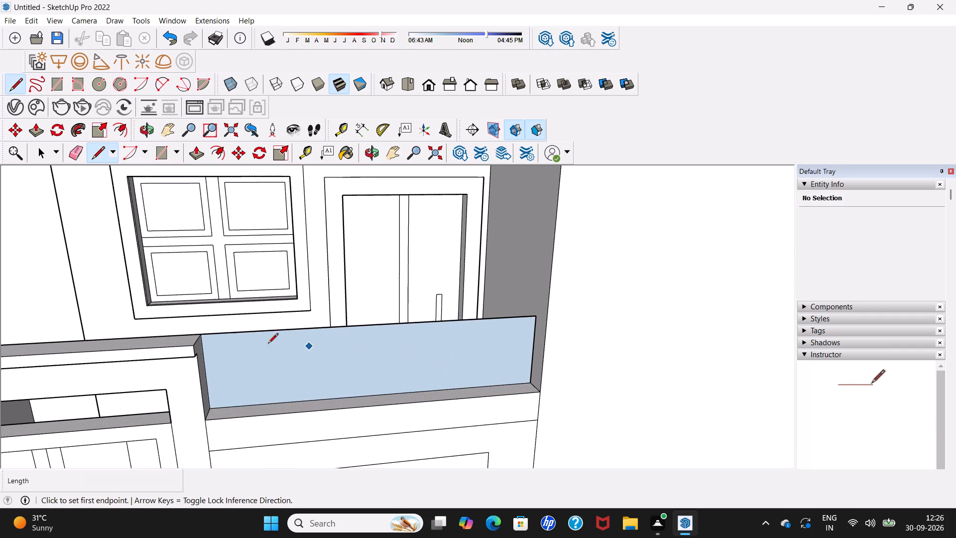
scroll(201, 344, "up", 5)
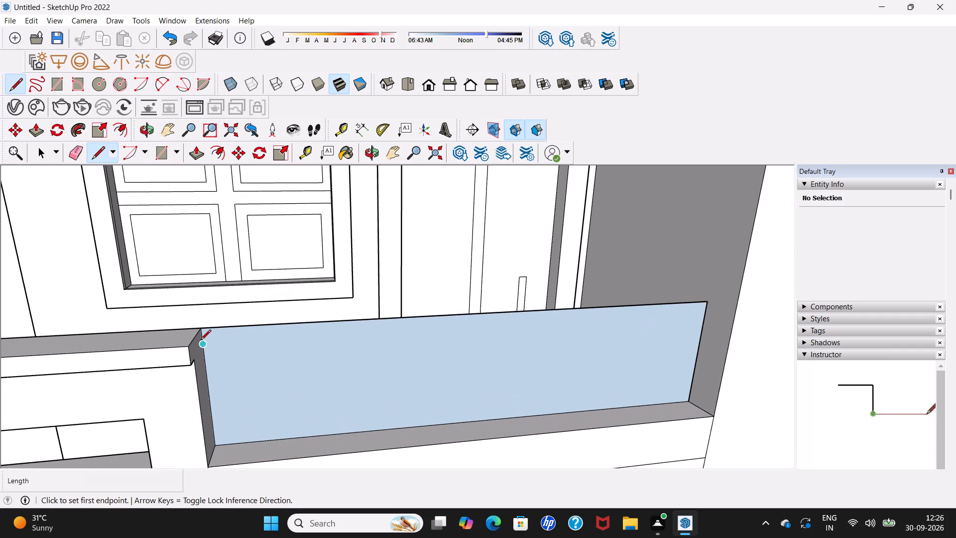
scroll(203, 343, "up", 5)
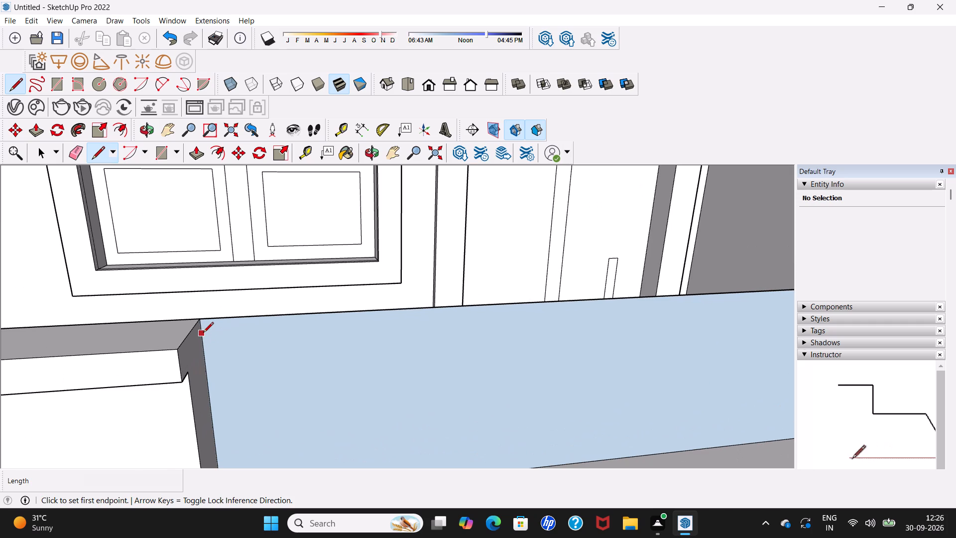
left_click(203, 333)
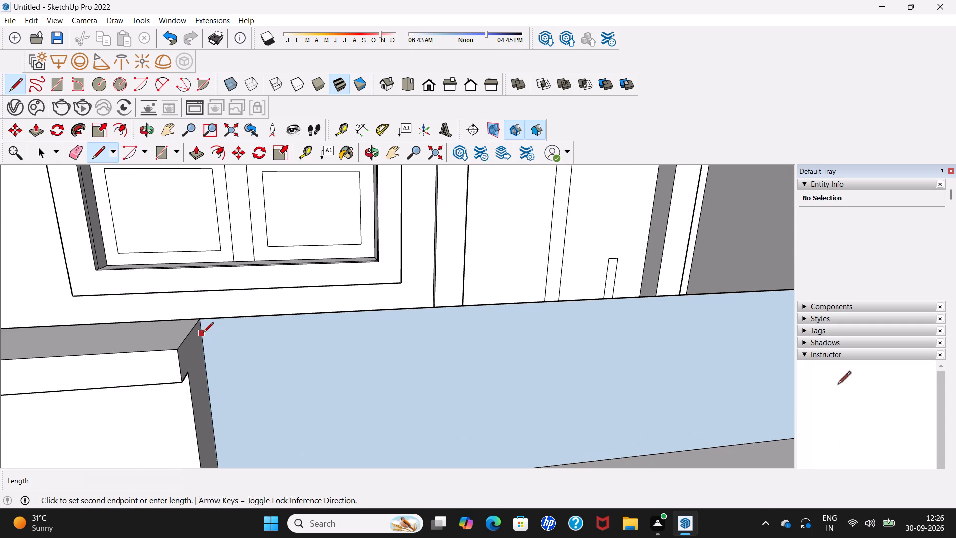
scroll(353, 342, "down", 7)
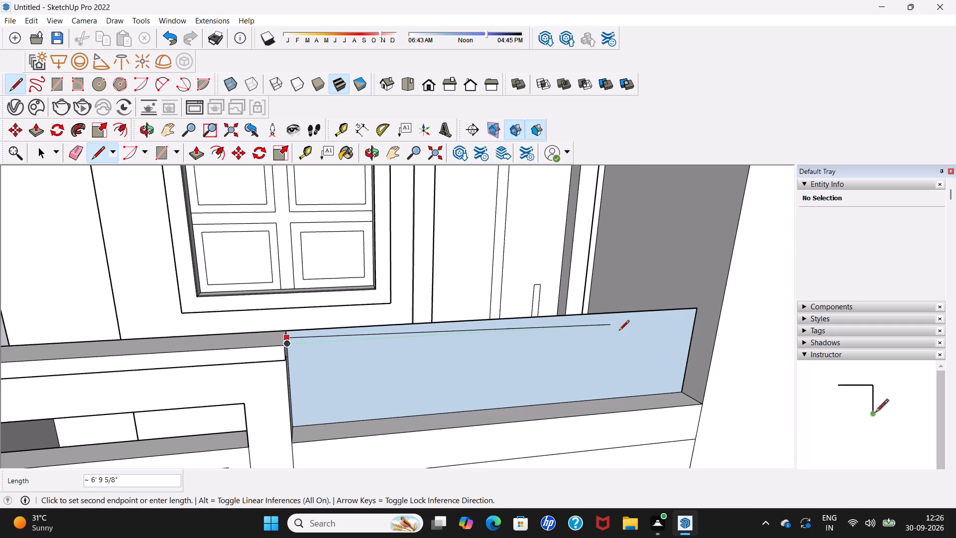
left_click(696, 320)
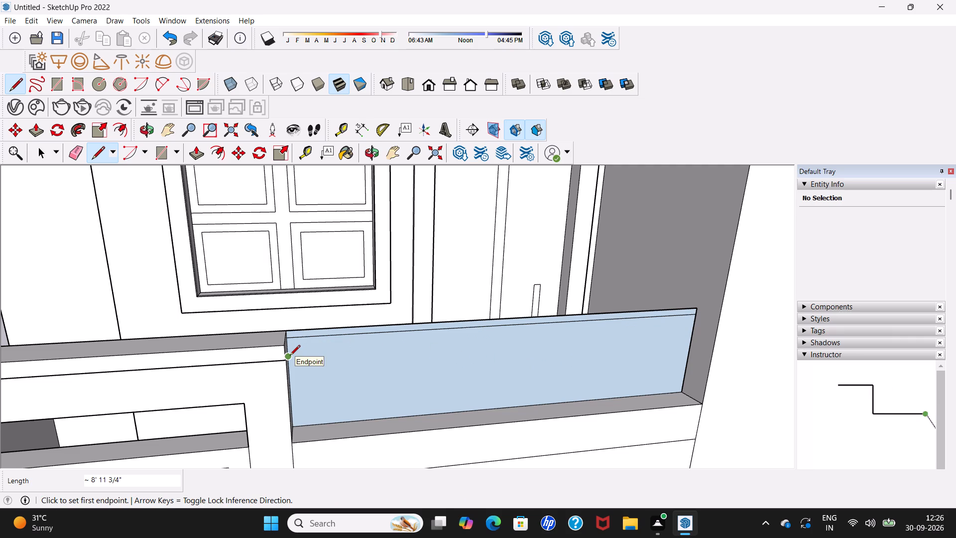
Draw two closely spaced horizontal lines, each about 8' 11 3/4" long, across the panel's upper half to form a narrow strip.
middle_click_drag(290, 357, 132, 292, "shift")
scroll(132, 292, "up", 3)
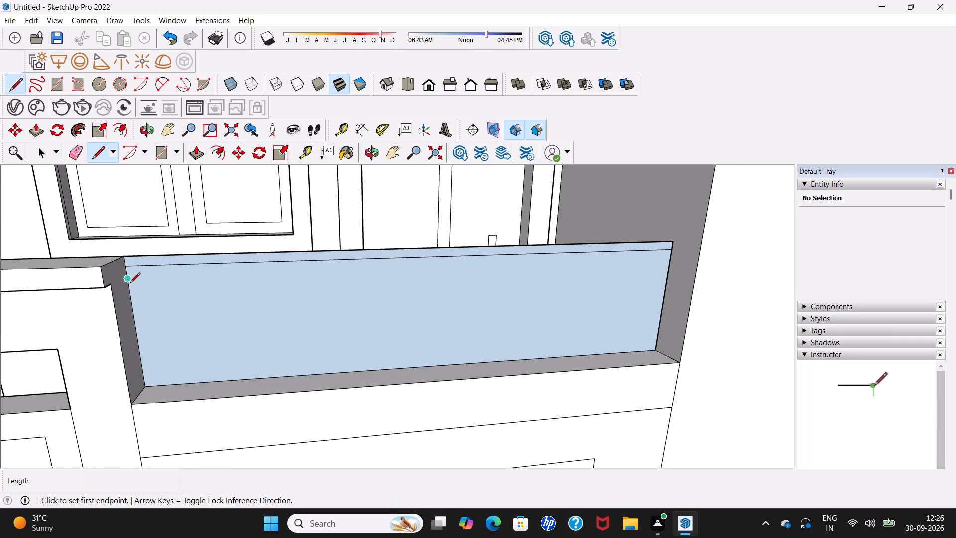
left_click(130, 293)
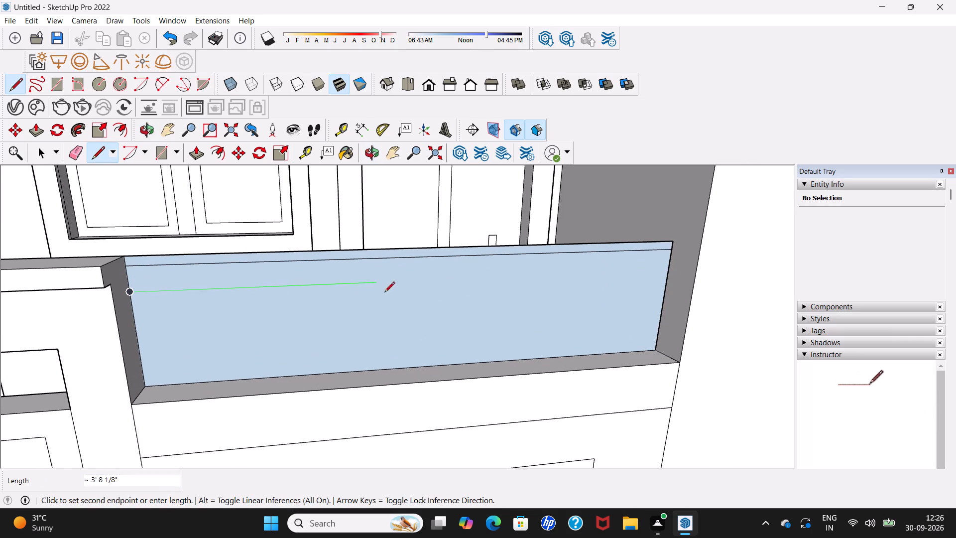
left_click(669, 272)
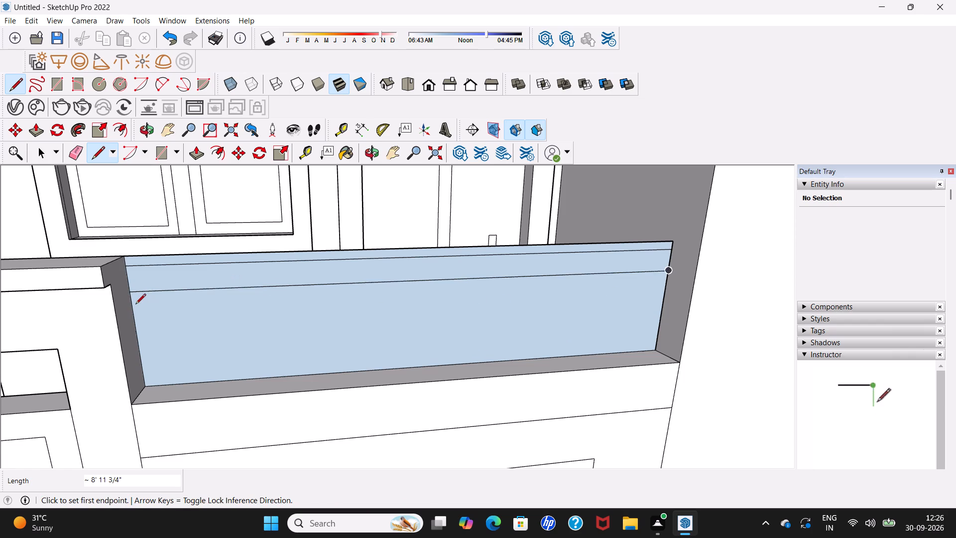
left_click(131, 301)
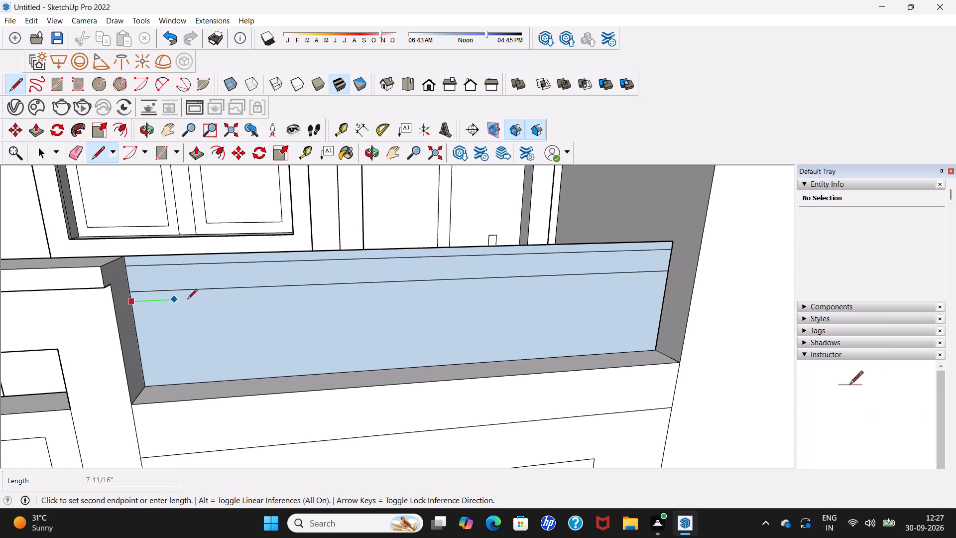
left_click(669, 280)
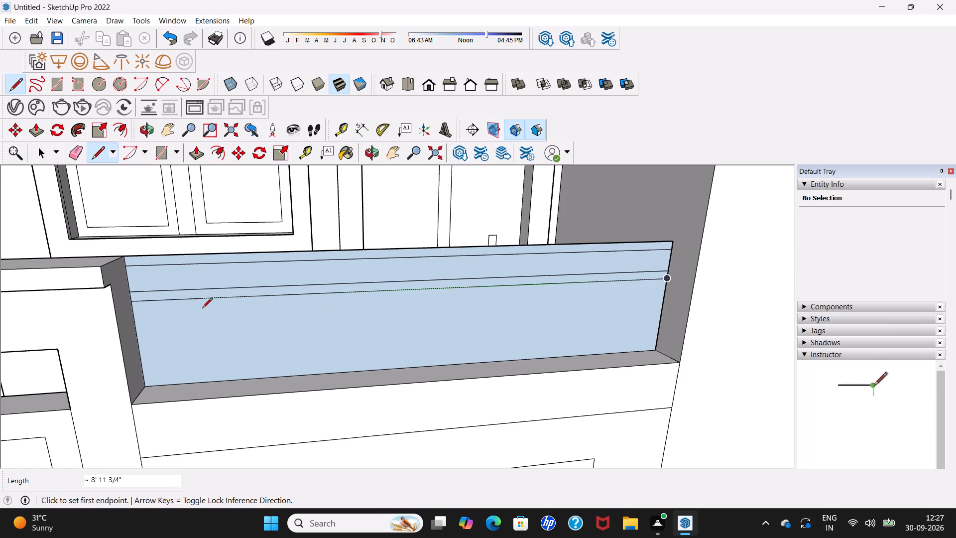
Draw another pair of closely spaced horizontal lines across the panel's full width, just below the existing narrow strip.
scroll(135, 326, "up", 3)
left_click(135, 325)
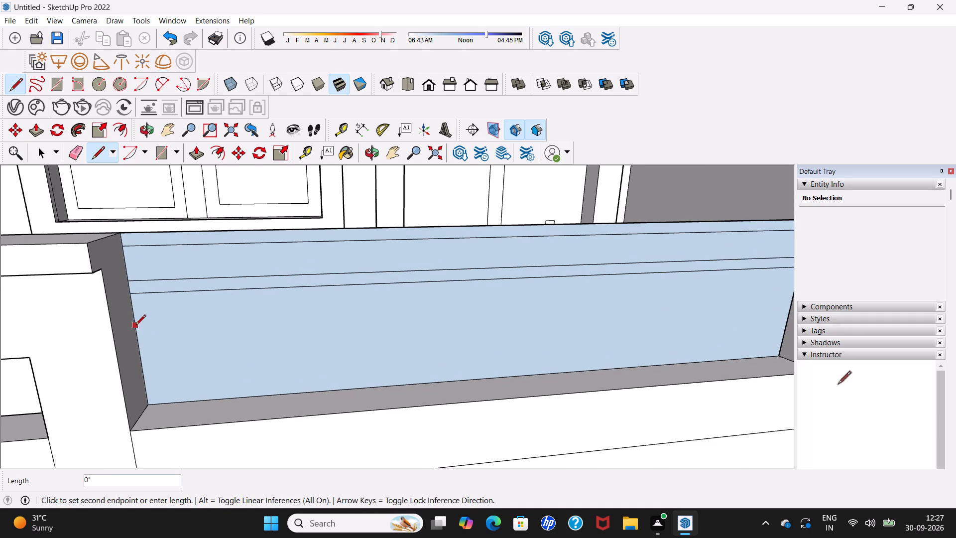
scroll(252, 319, "down", 6)
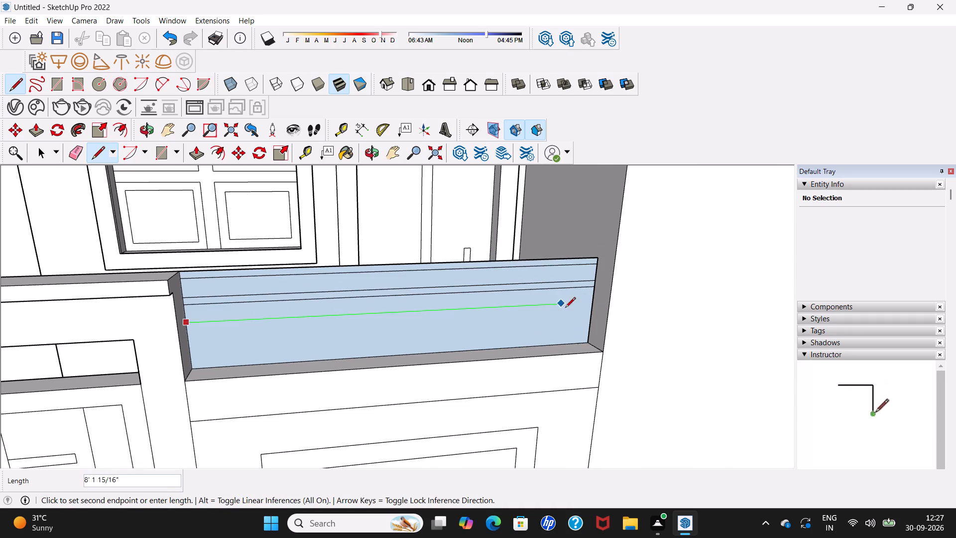
left_click(598, 307)
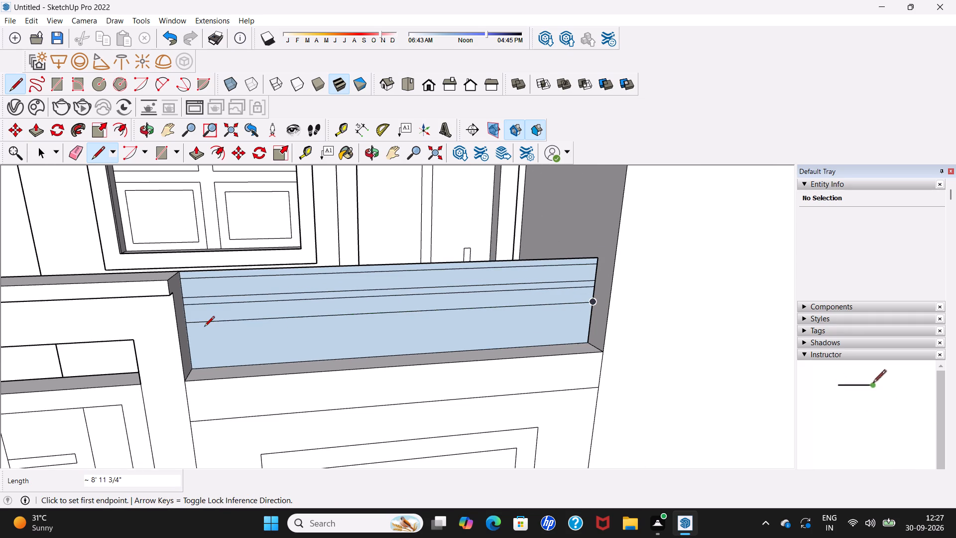
middle_click_drag(204, 328, 176, 330)
scroll(176, 330, "up", 4)
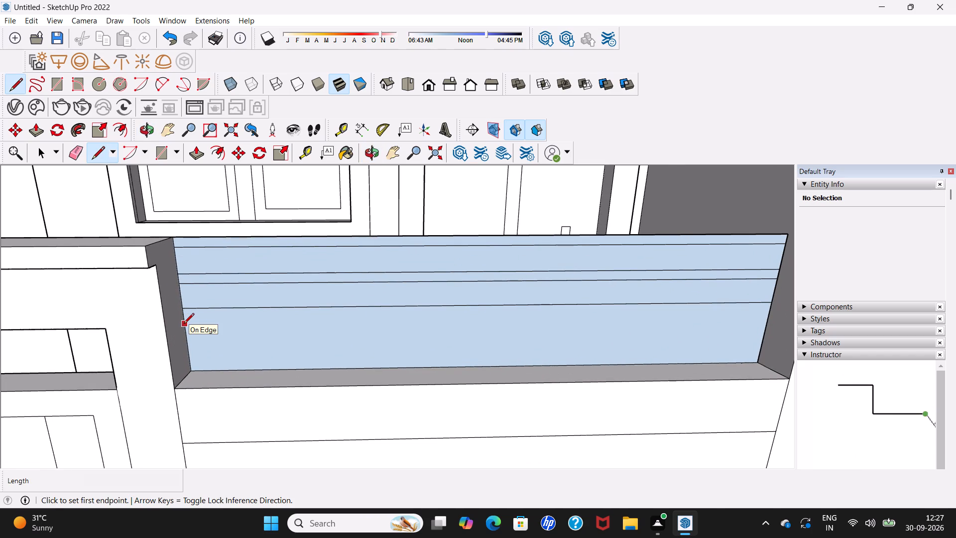
scroll(184, 324, "up", 5)
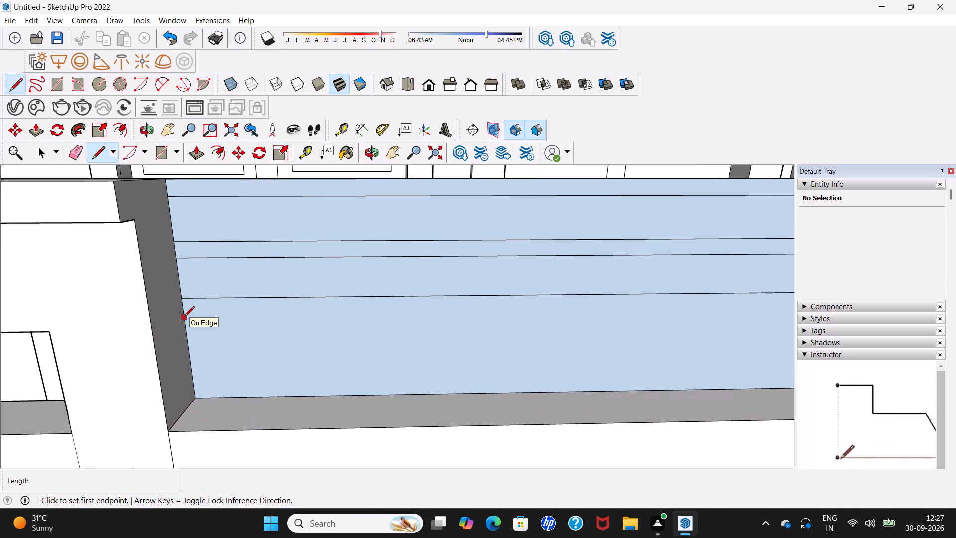
left_click(184, 317)
scroll(315, 316, "down", 10)
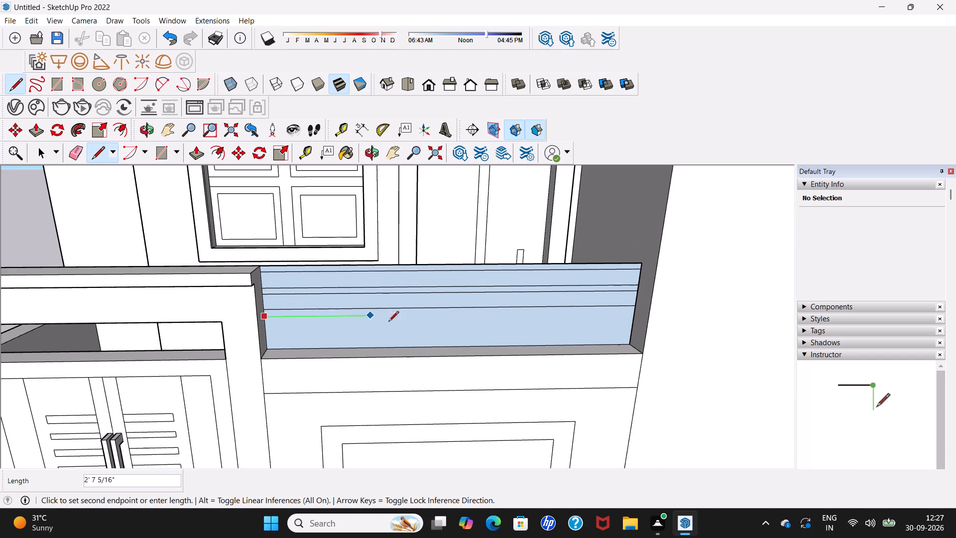
middle_click_drag(430, 323, 567, 321)
scroll(554, 296, "up", 4)
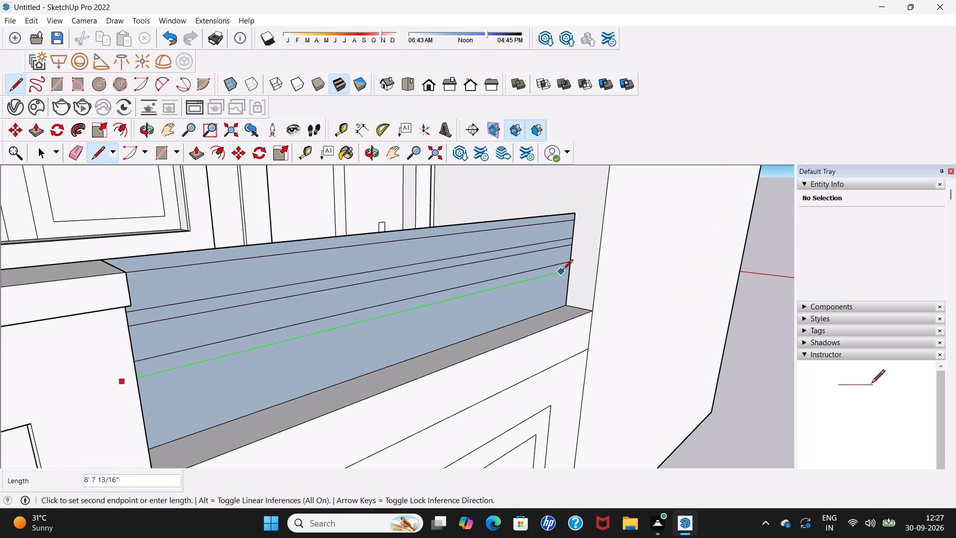
left_click(563, 270)
Draw a horizontal line across the full width of the panel above the boundary wall, below its second narrow strip.
scroll(563, 270, "down", 6)
middle_click_drag(563, 272, 478, 274)
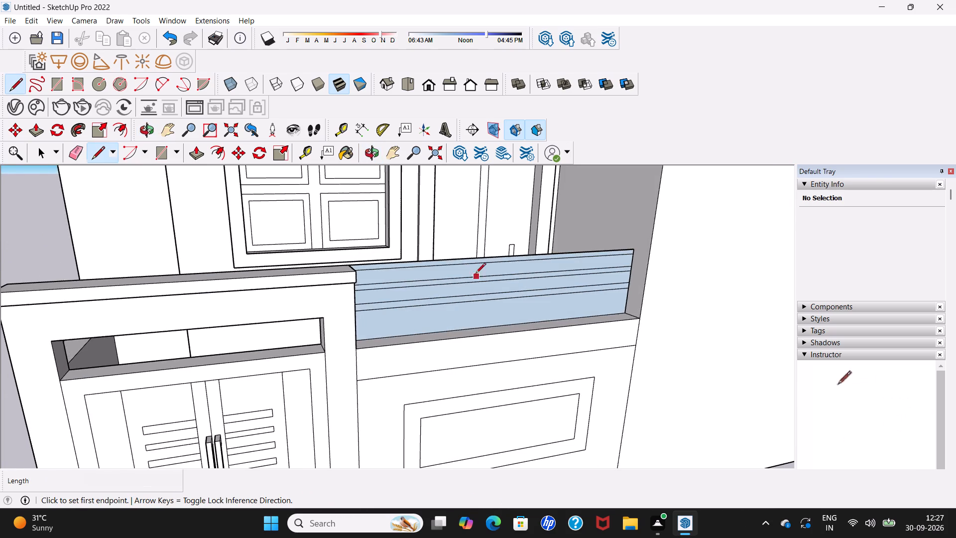
scroll(471, 278, "down", 5)
middle_click_drag(471, 280, 447, 281)
scroll(420, 308, "up", 6)
middle_click_drag(406, 308, 334, 308)
scroll(406, 308, "down", 1)
scroll(337, 302, "up", 4)
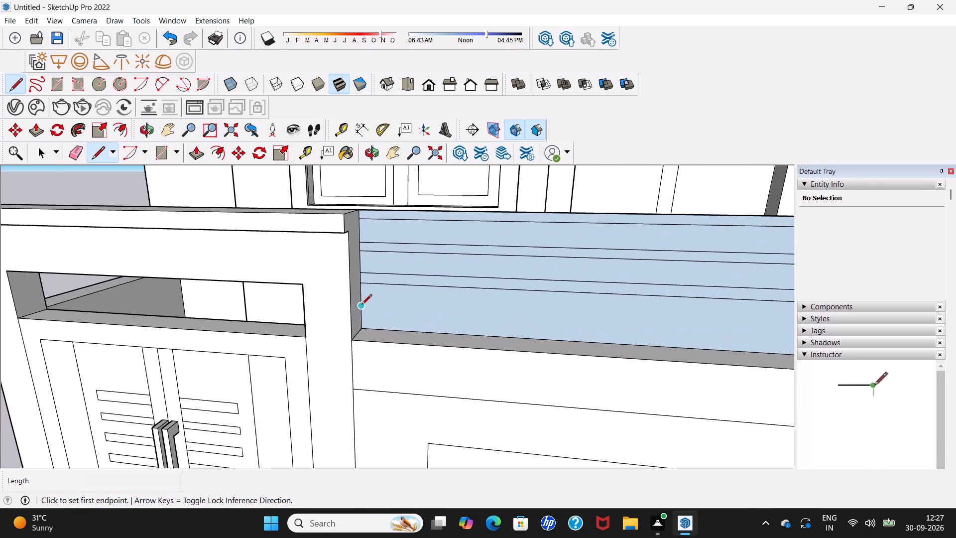
scroll(361, 305, "up", 6)
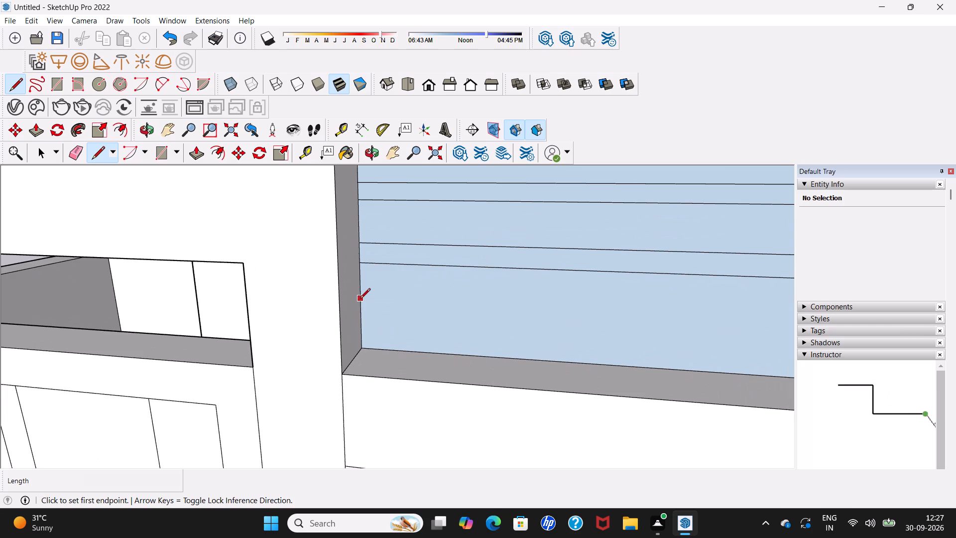
left_click(360, 299)
scroll(430, 298, "down", 9)
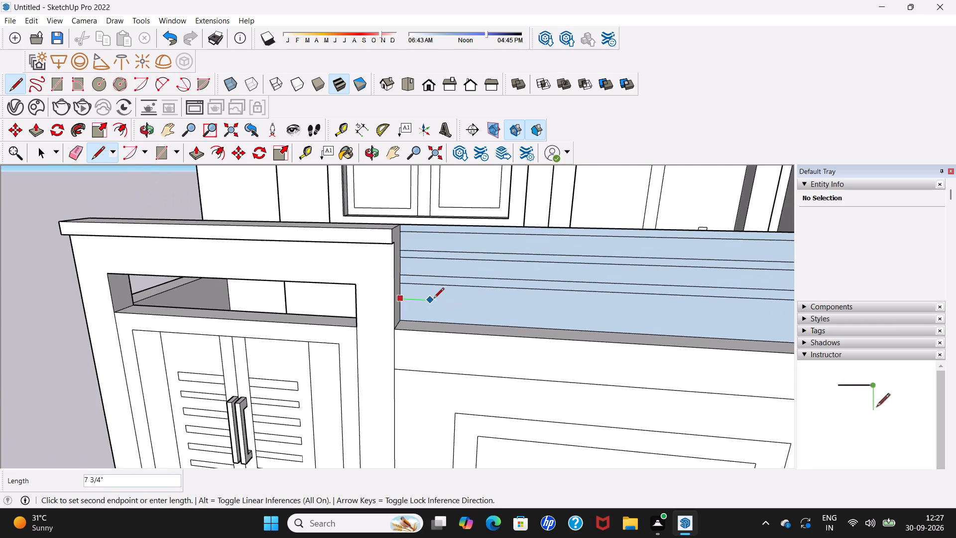
middle_click_drag(560, 300, 466, 285, "shift")
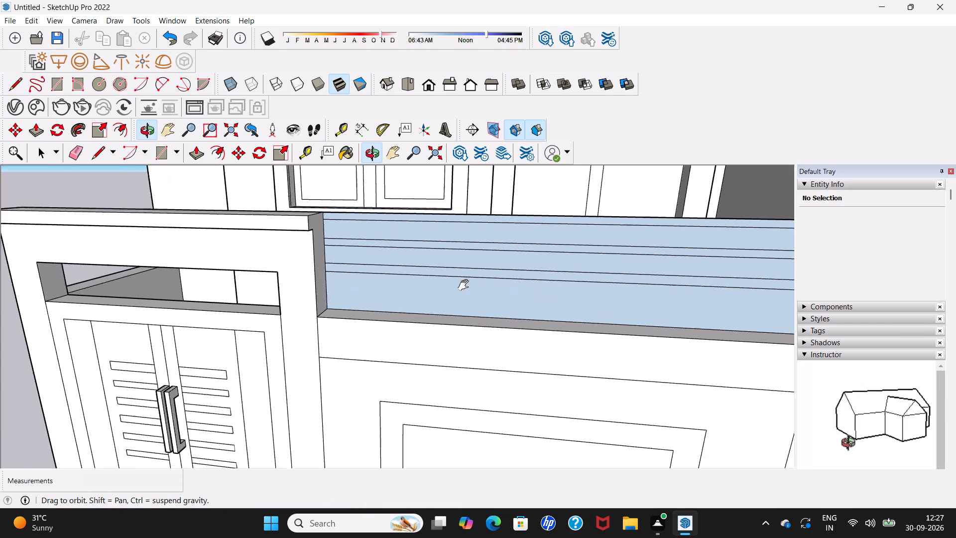
middle_click_drag(466, 285, 364, 276, "shift")
middle_click_drag(451, 293, 599, 277)
scroll(625, 260, "up", 2)
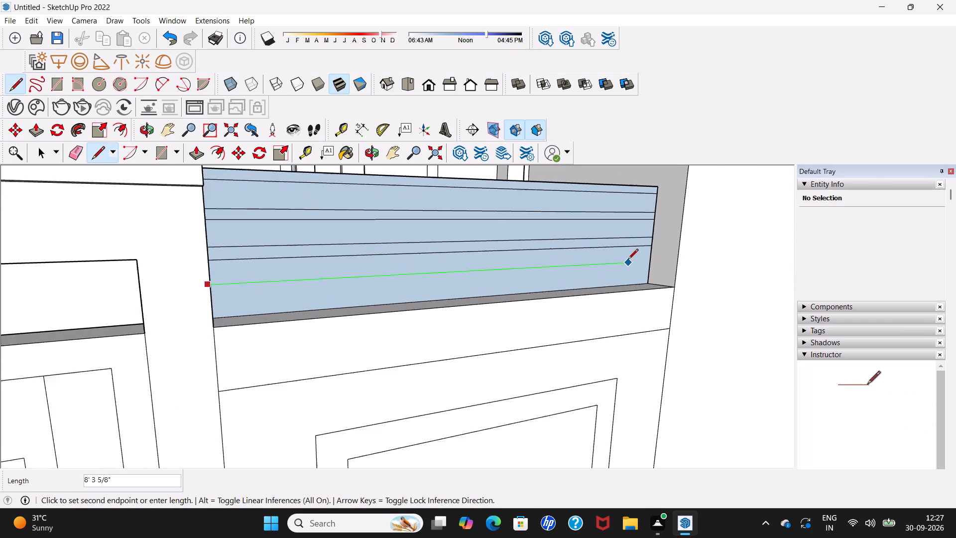
scroll(628, 260, "up", 1)
left_click(647, 259)
Draw a parallel horizontal line about 8' 11 3/4" long just below the last one, forming the panel's lowest narrow strip.
middle_click_drag(599, 281, 419, 292)
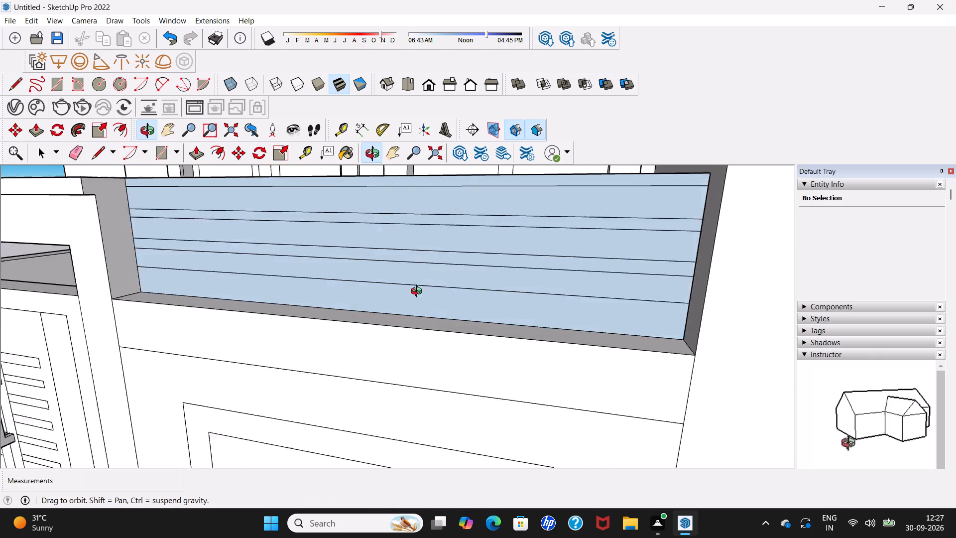
middle_click_drag(419, 292, 412, 292)
scroll(300, 285, "up", 4)
scroll(119, 263, "up", 5)
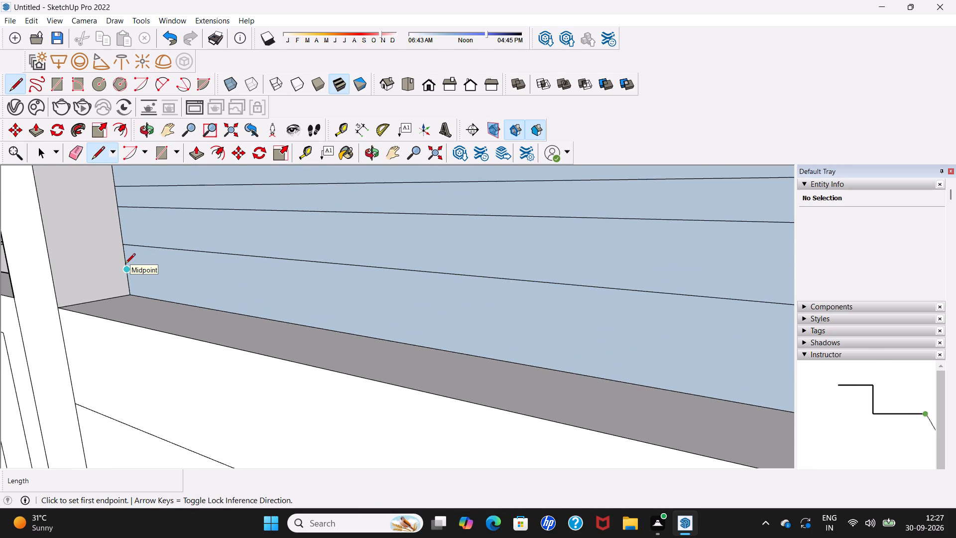
scroll(125, 265, "up", 4)
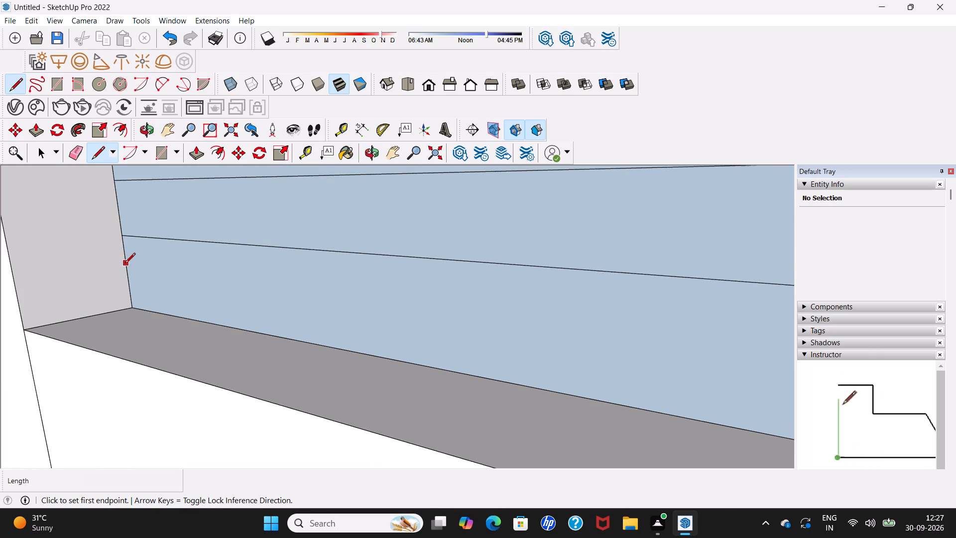
left_click(125, 265)
scroll(229, 277, "down", 11)
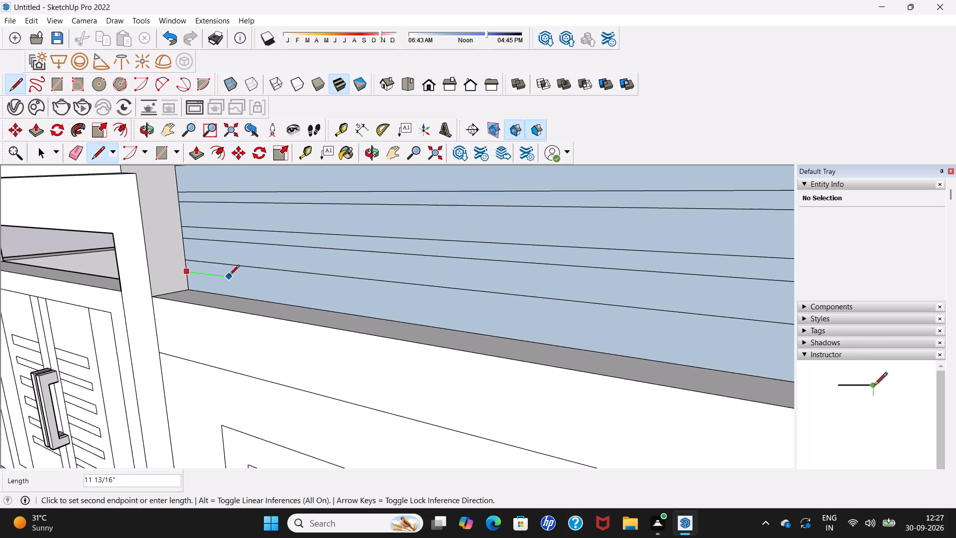
scroll(229, 276, "down", 4)
middle_click_drag(229, 276, 429, 303)
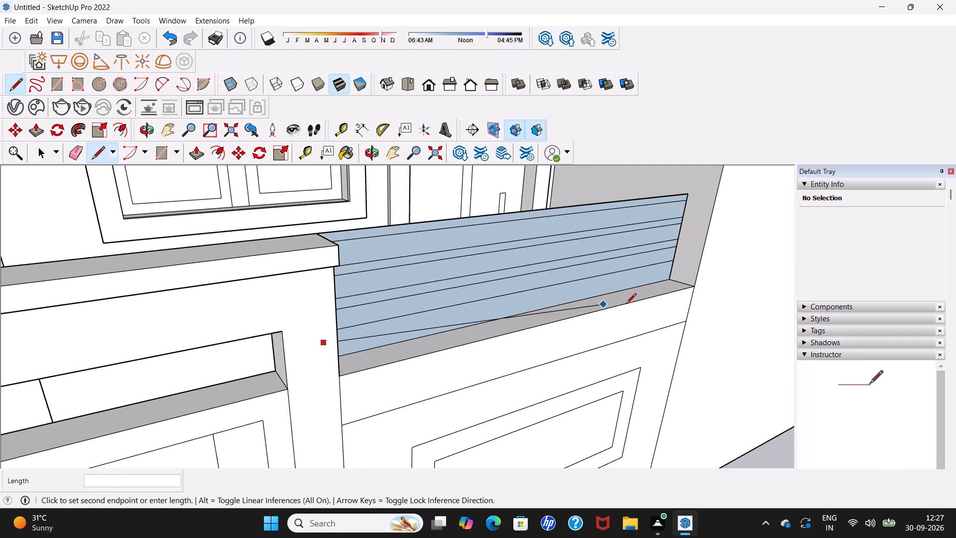
left_click(669, 268)
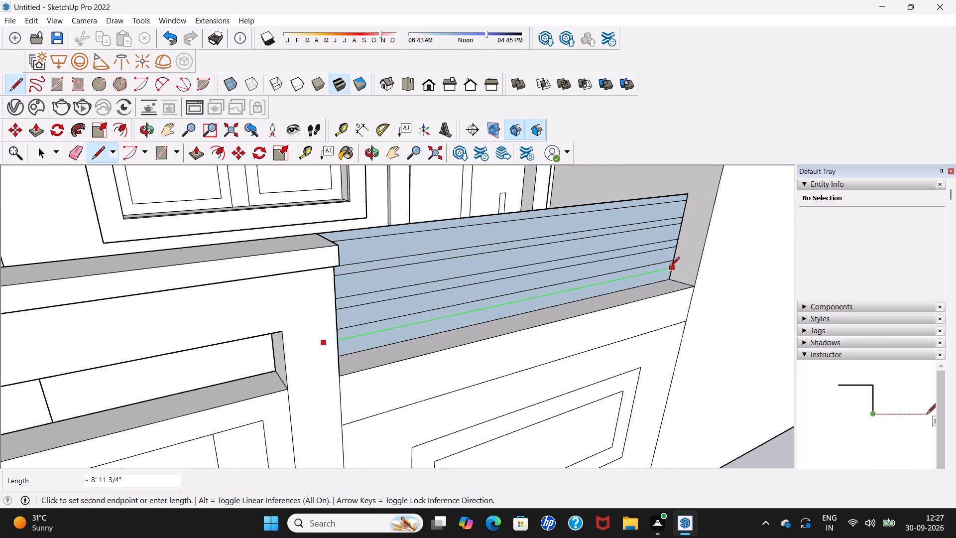
Delete the four wide faces between and below the narrow strips, leaving only the thin horizontal railing bars.
scroll(669, 268, "down", 6)
key("space")
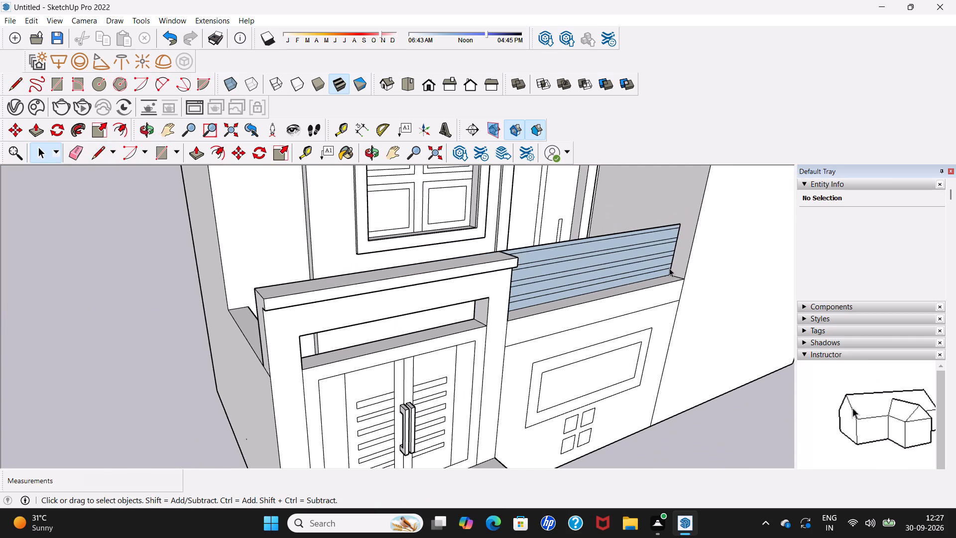
middle_click_drag(669, 268, 388, 263, "shift")
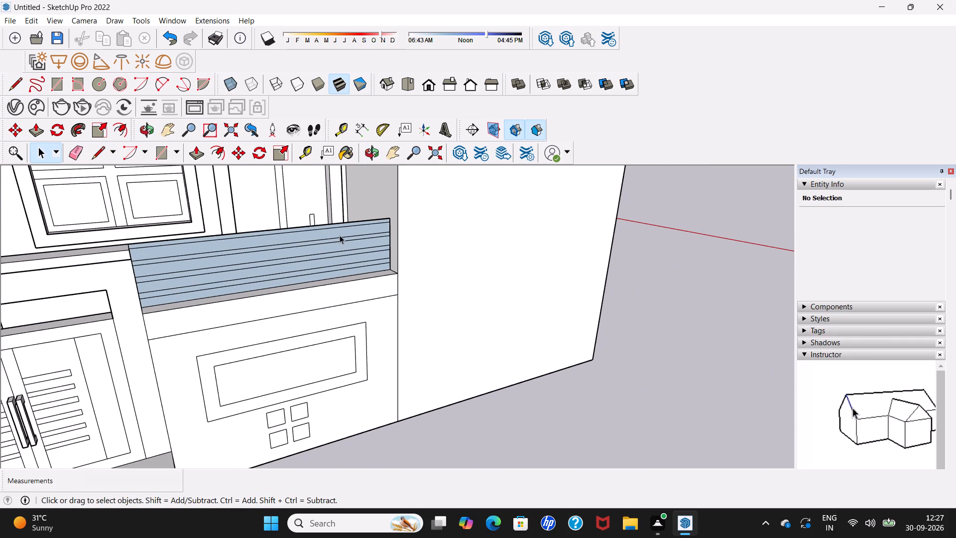
left_click(340, 235)
key("Delete")
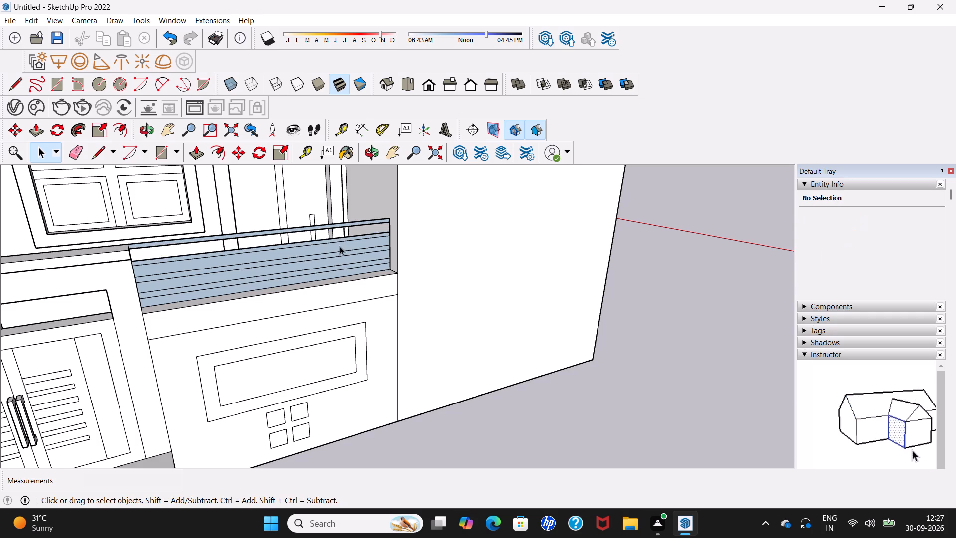
left_click(340, 247)
key("Delete")
left_click(335, 261)
key("Delete")
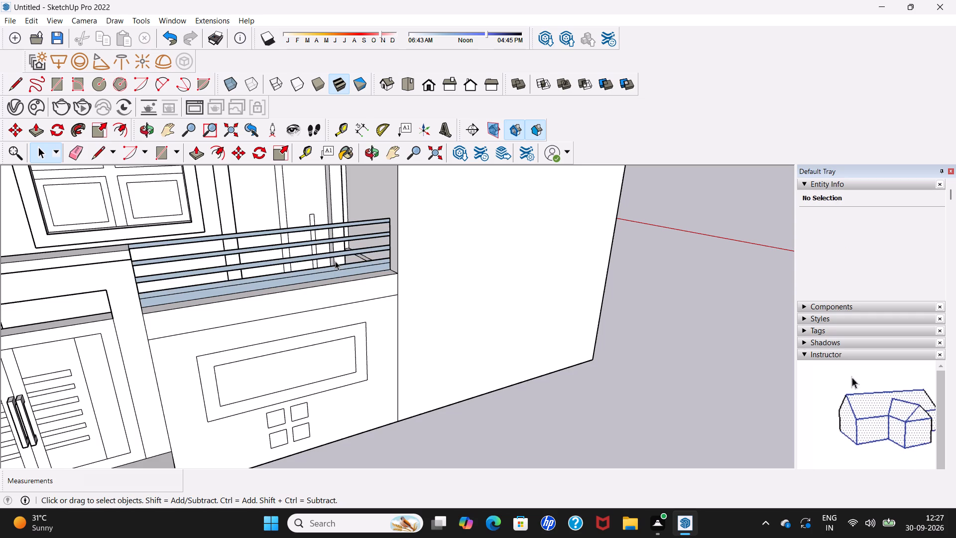
left_click(334, 274)
key("Delete")
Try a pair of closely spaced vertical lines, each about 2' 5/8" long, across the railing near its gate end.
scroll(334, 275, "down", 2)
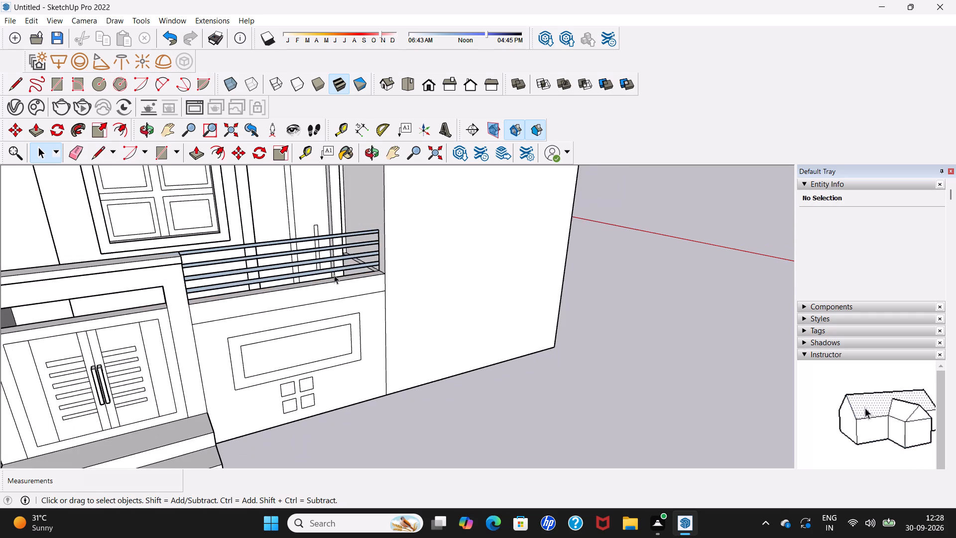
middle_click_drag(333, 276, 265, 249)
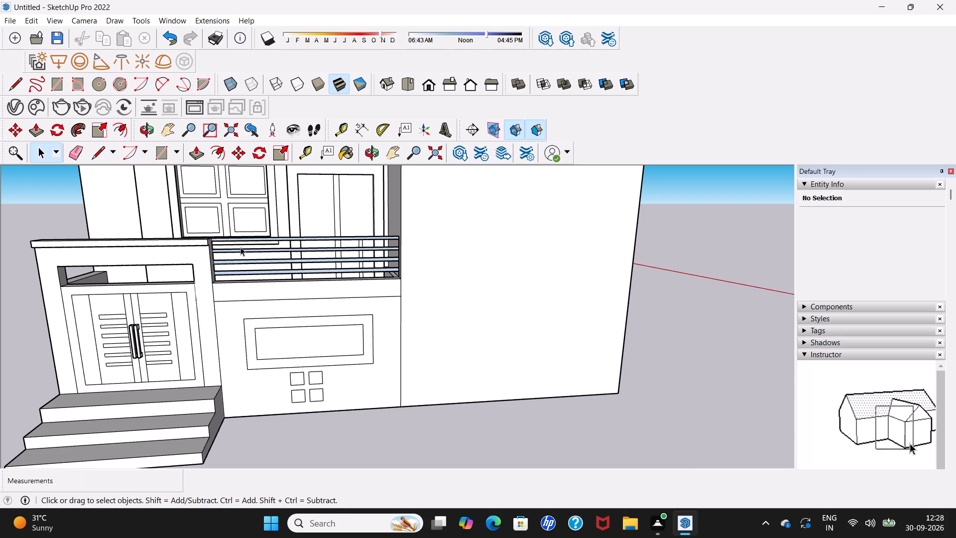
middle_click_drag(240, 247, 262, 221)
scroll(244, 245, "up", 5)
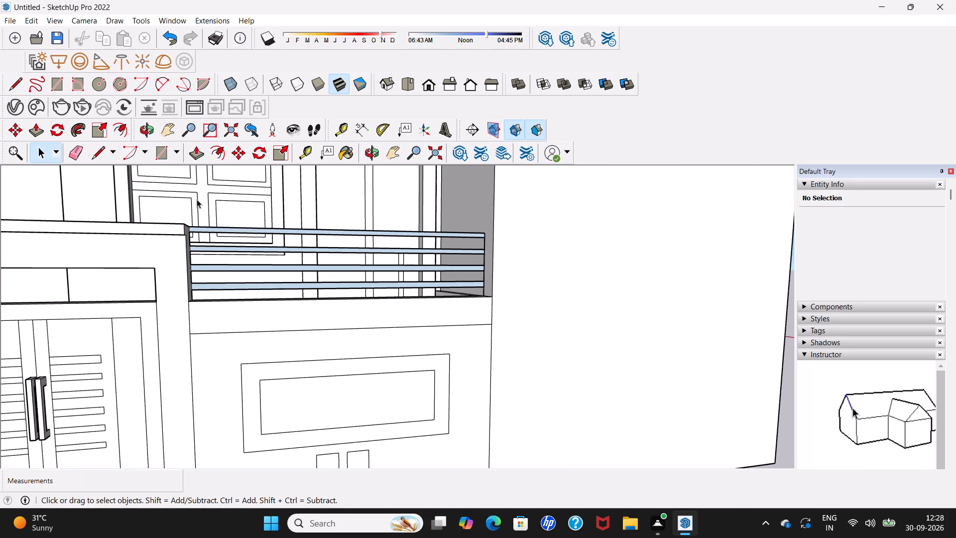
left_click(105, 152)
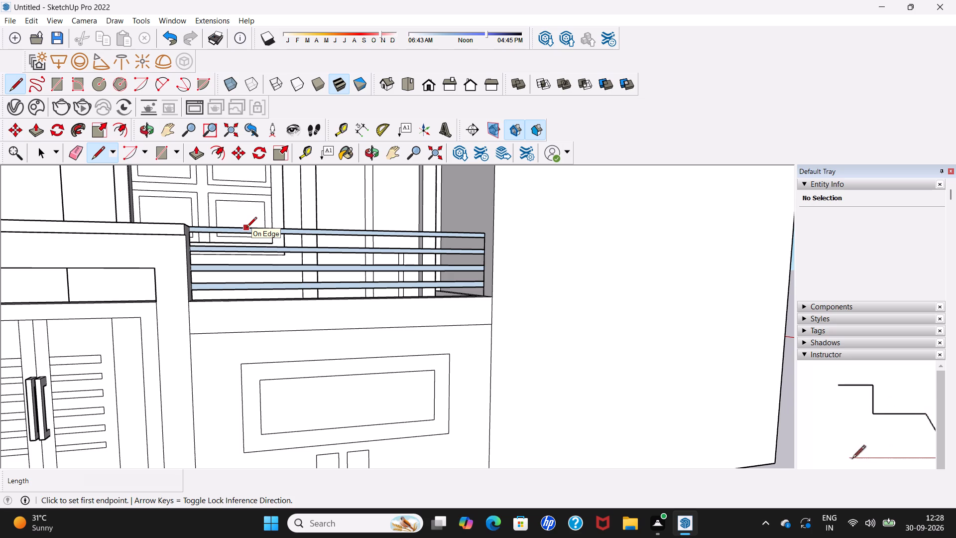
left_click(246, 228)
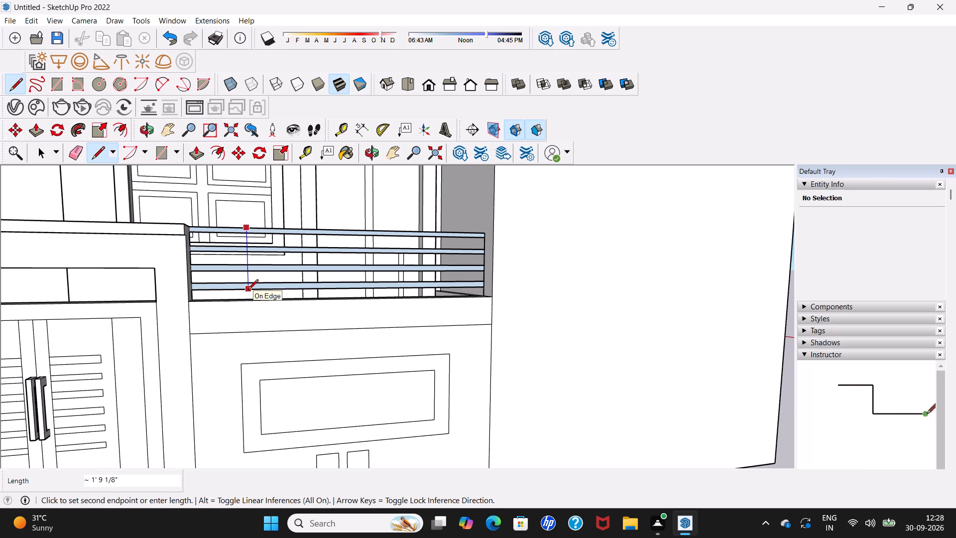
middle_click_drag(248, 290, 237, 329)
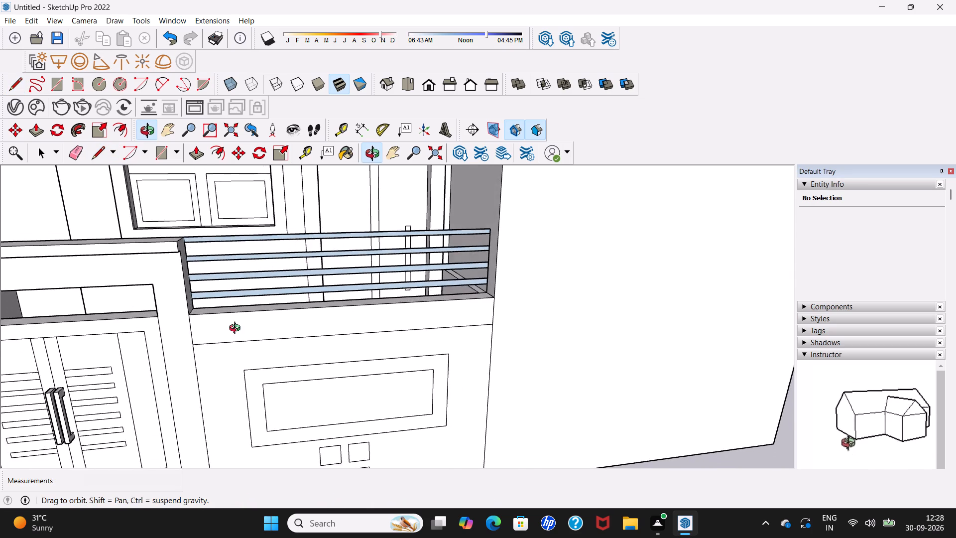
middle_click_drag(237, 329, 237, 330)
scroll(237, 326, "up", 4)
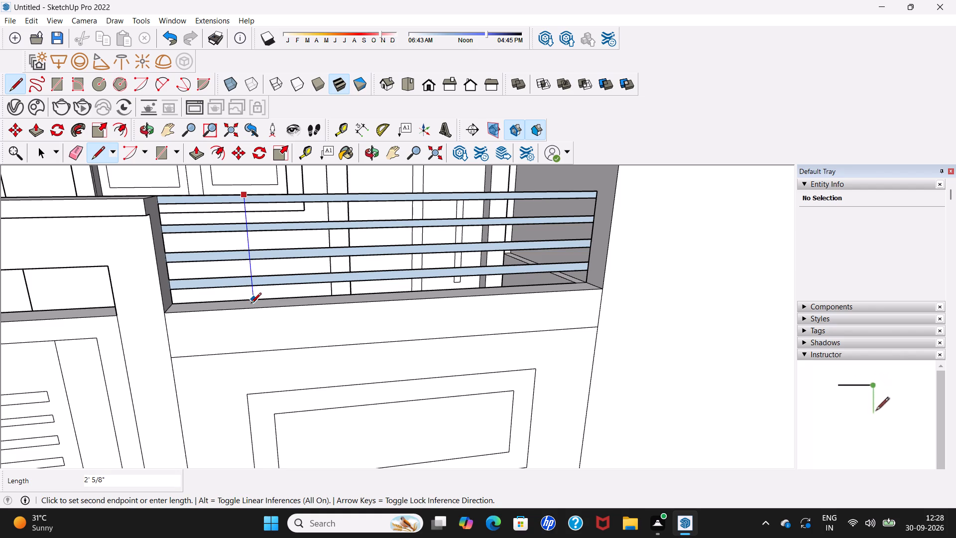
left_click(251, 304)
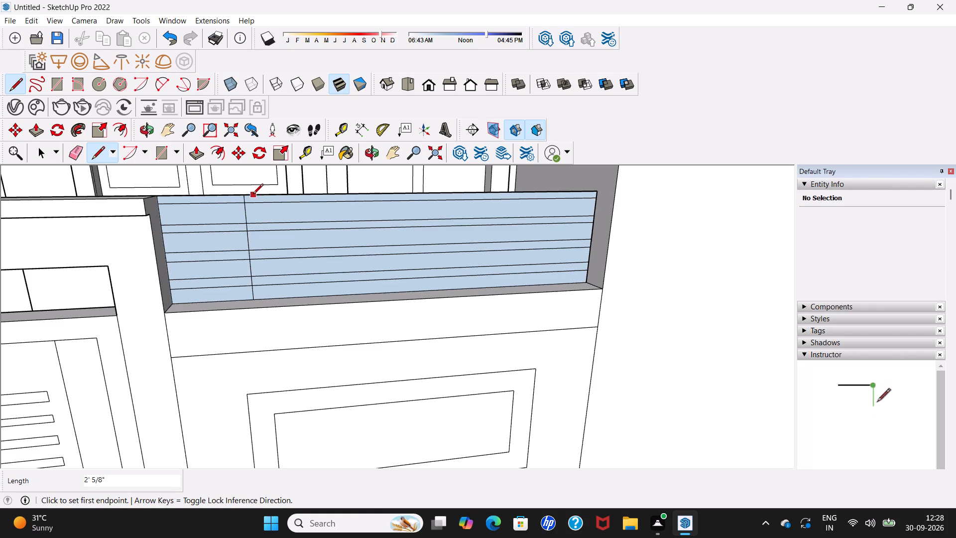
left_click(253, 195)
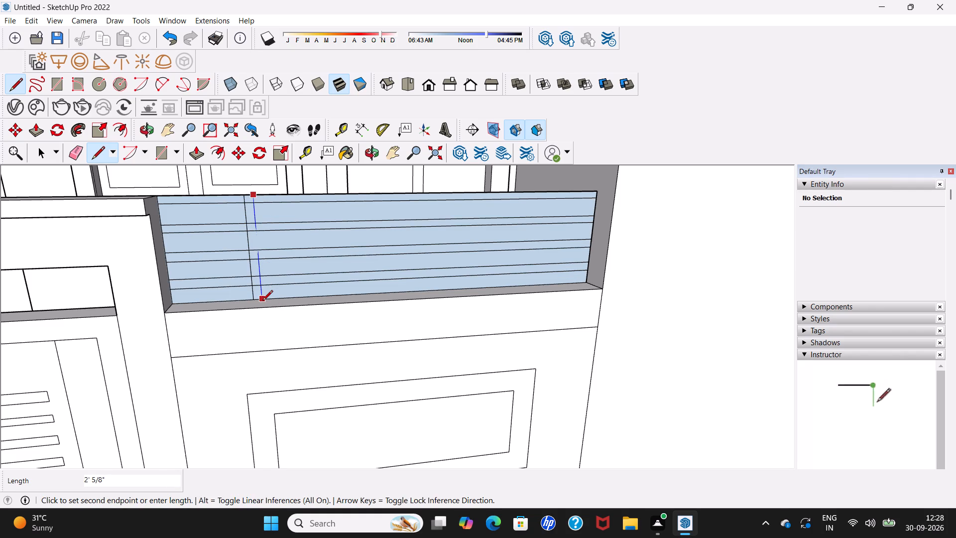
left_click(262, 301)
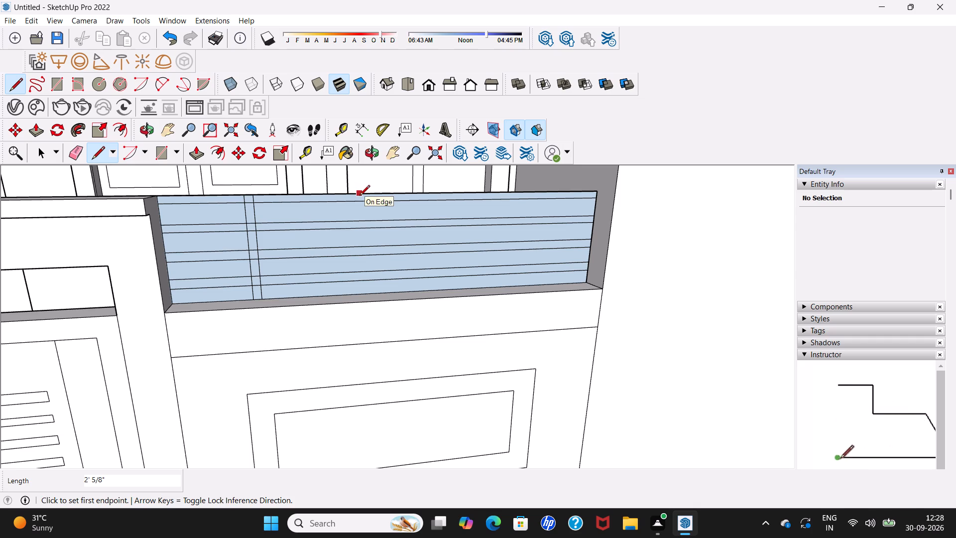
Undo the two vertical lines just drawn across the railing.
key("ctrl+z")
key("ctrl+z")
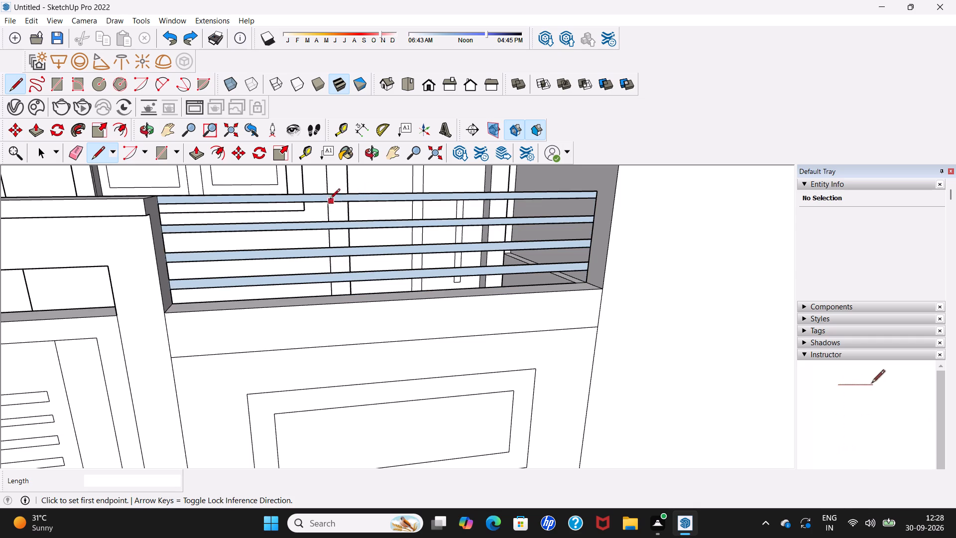
Draw two closely spaced vertical lines, each about 2' 5/8" long, down the railing about a quarter of its length from the gate end.
left_click(268, 196)
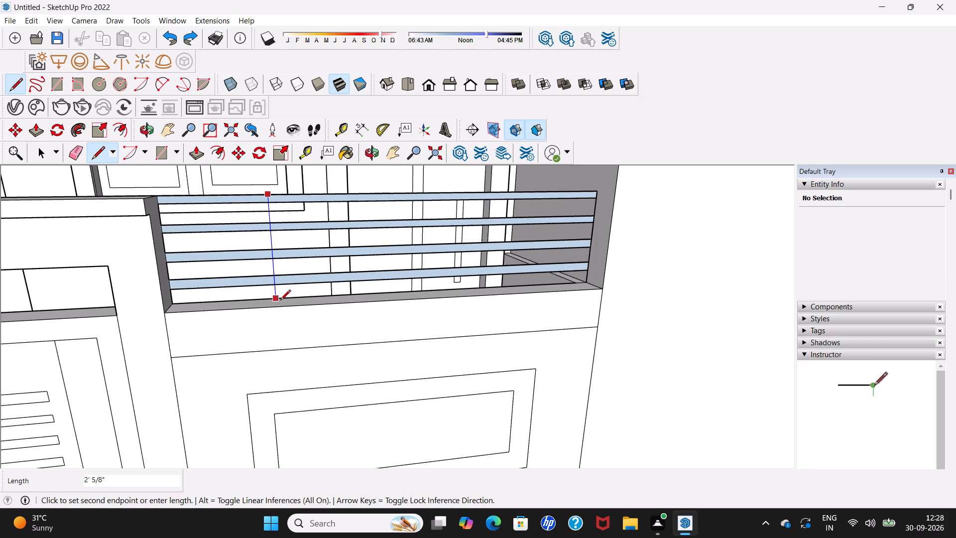
left_click(280, 301)
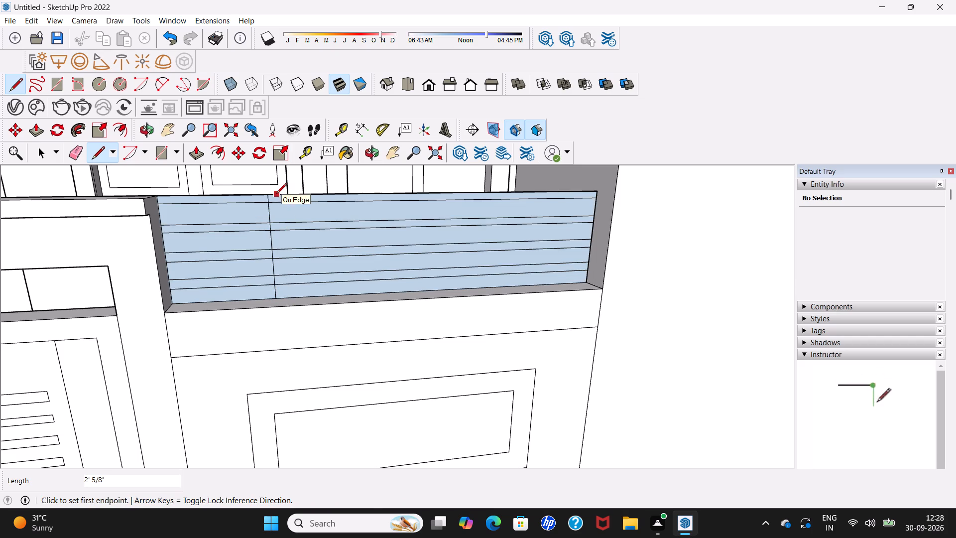
left_click(276, 194)
left_click(285, 299)
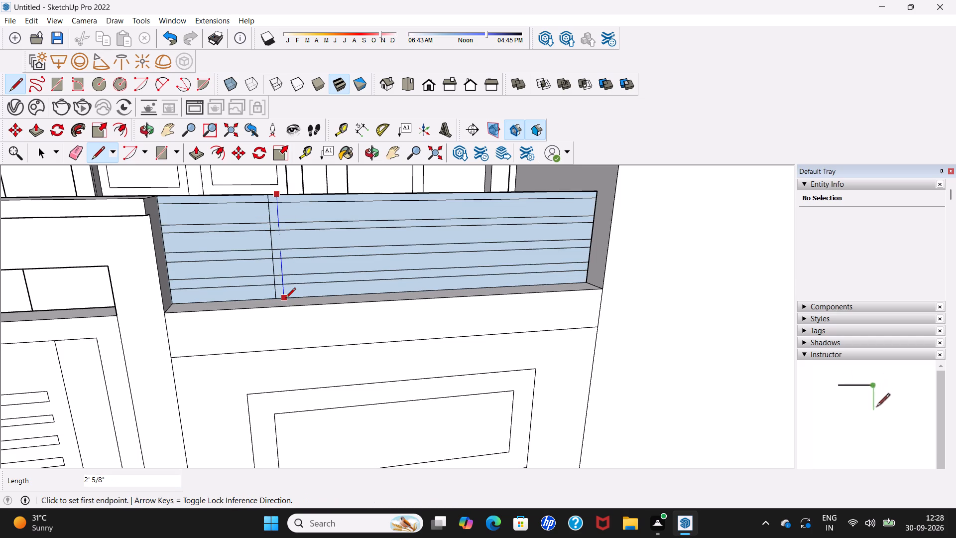
Draw a second pair of closely spaced vertical lines, each about 2' 5/8" long, near the middle of the railing.
left_click(370, 193)
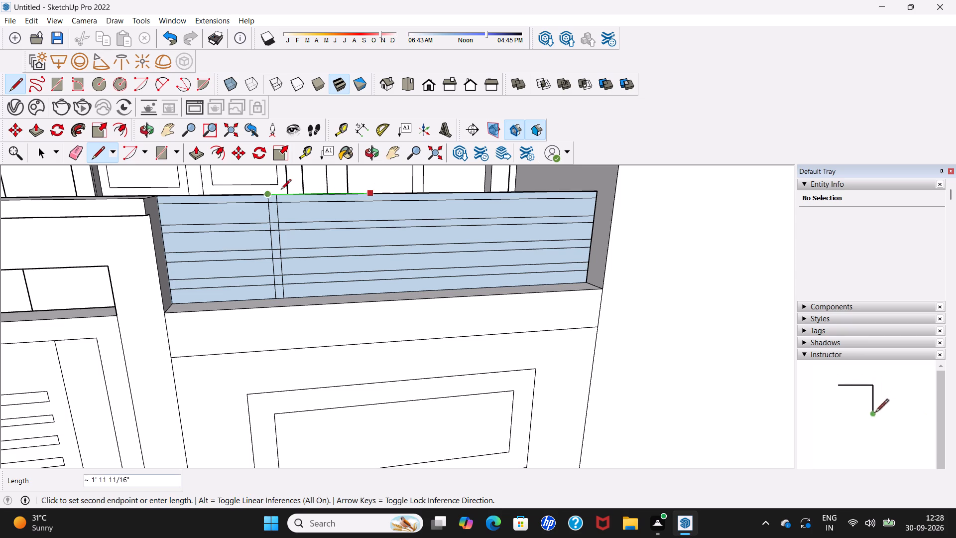
left_click(369, 294)
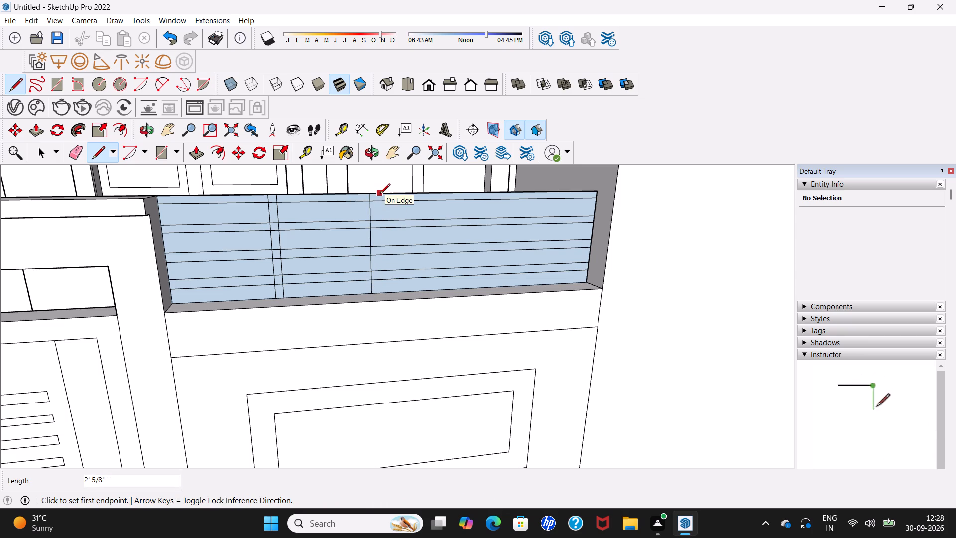
left_click(380, 195)
left_click(381, 291)
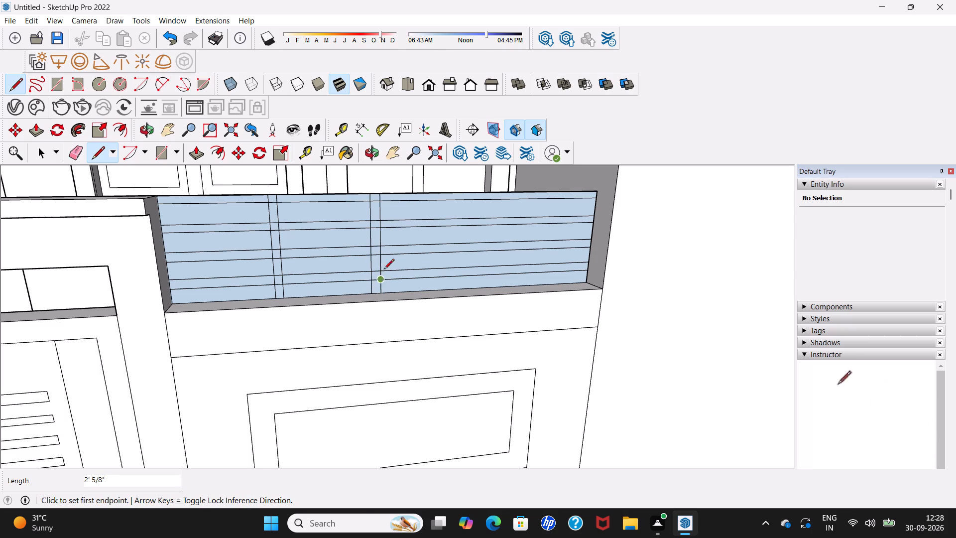
Draw a third pair of closely spaced vertical lines, each about 2' 5/8" long, about three quarters along the railing from the gate end.
left_click(485, 195)
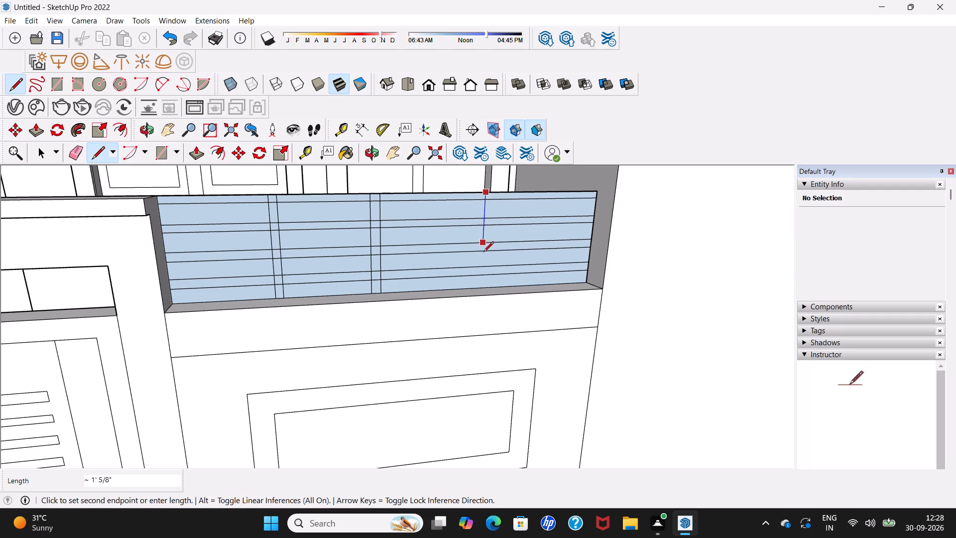
left_click(485, 286)
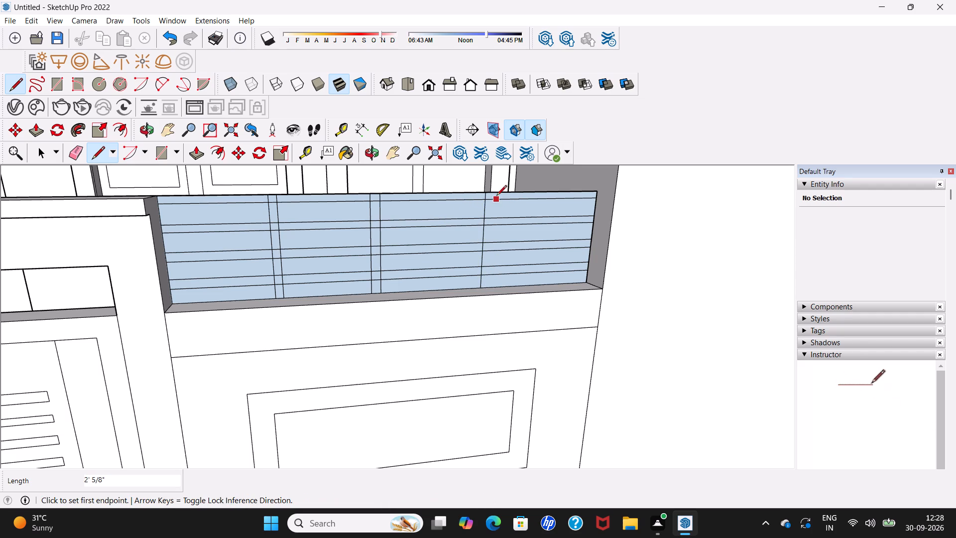
left_click(493, 193)
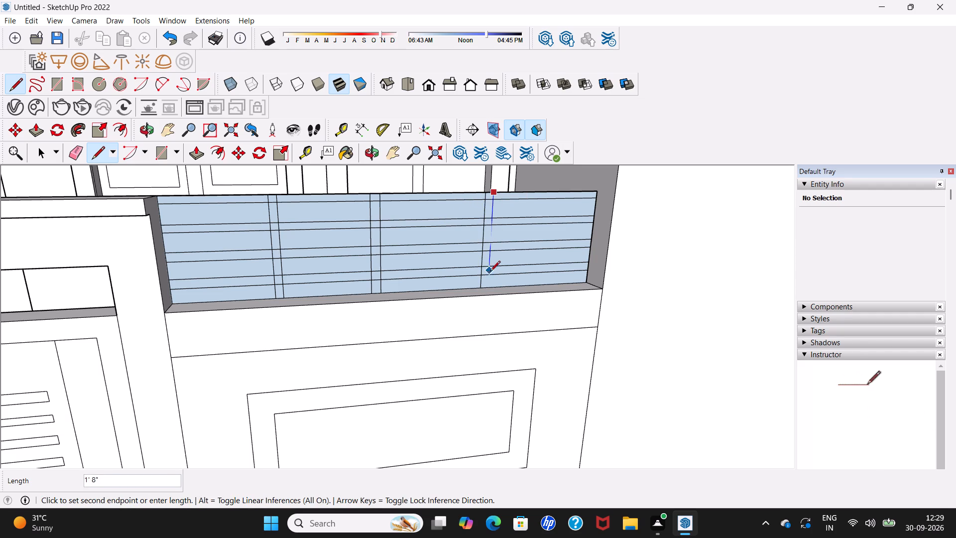
left_click(490, 284)
Delete the four infill faces between the horizontal bars in the railing bay nearest the gate.
scroll(490, 284, "down", 7)
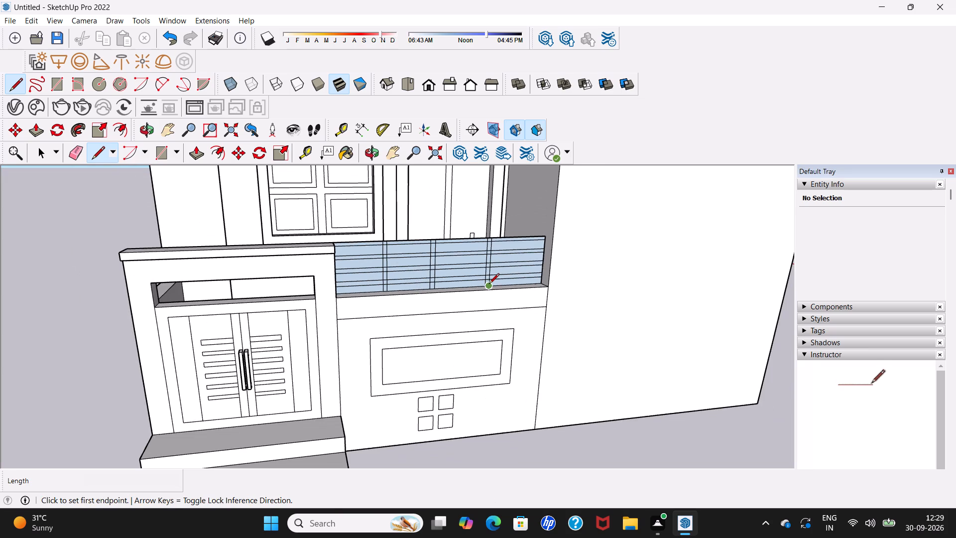
key("space")
middle_click_drag(387, 249, 331, 239)
scroll(331, 259, "up", 5)
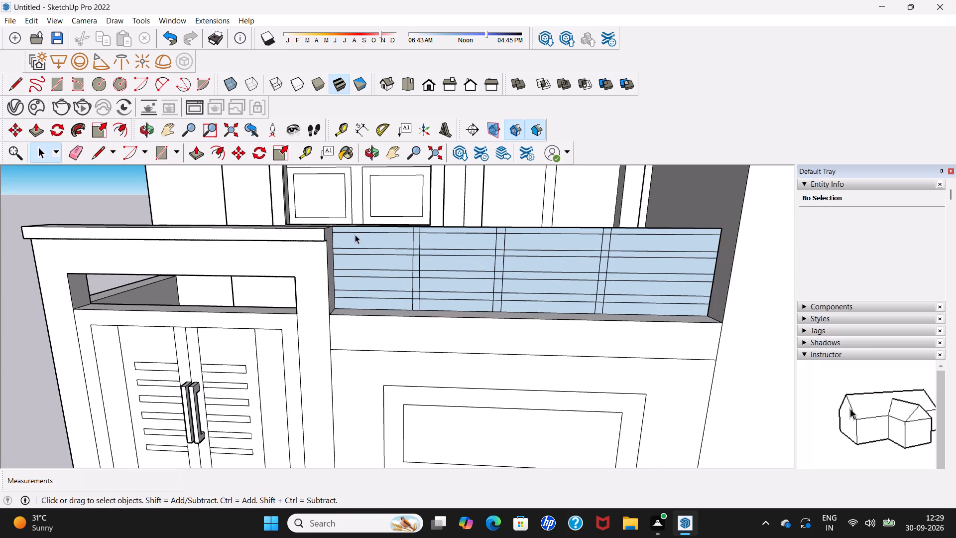
left_click(359, 246)
key("Delete")
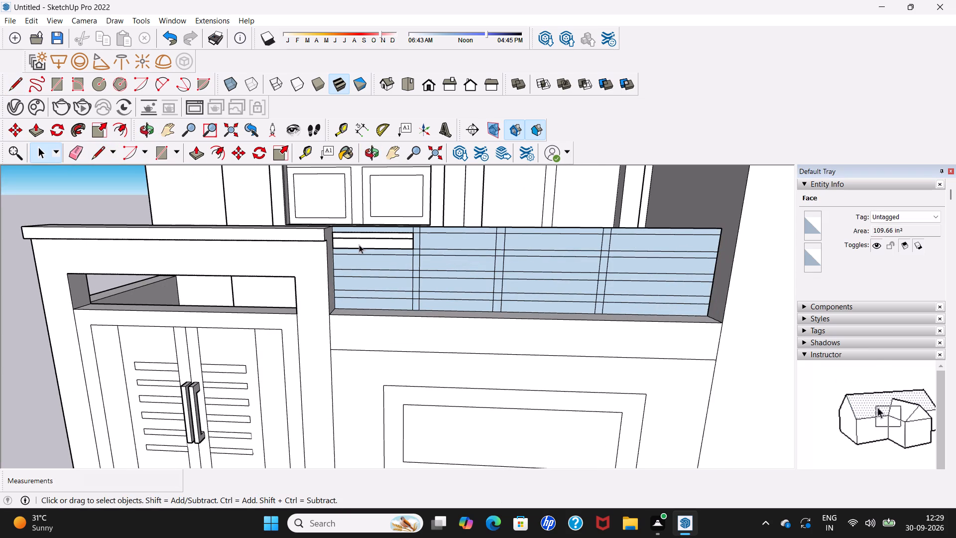
left_click(355, 262)
key("Delete")
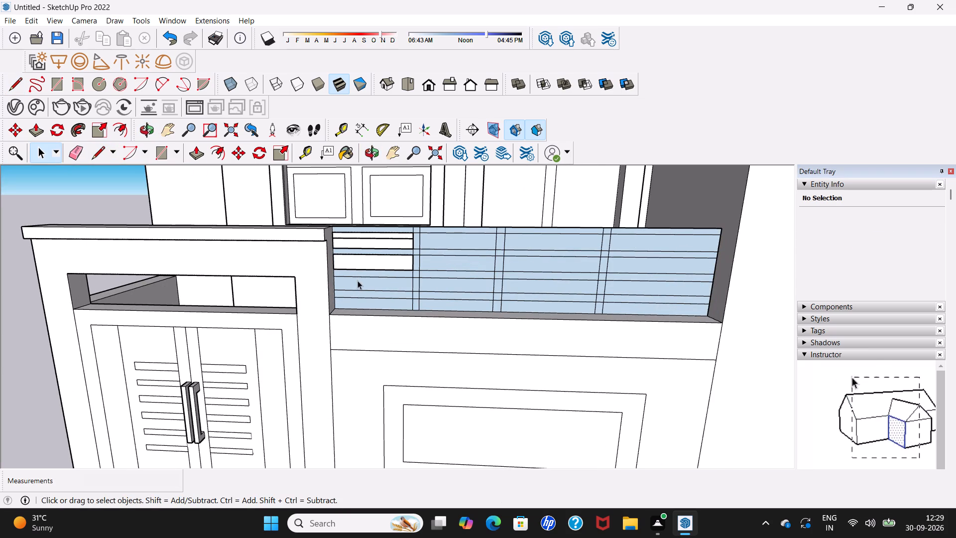
left_click(358, 280)
key("Delete")
left_click(358, 302)
key("Delete")
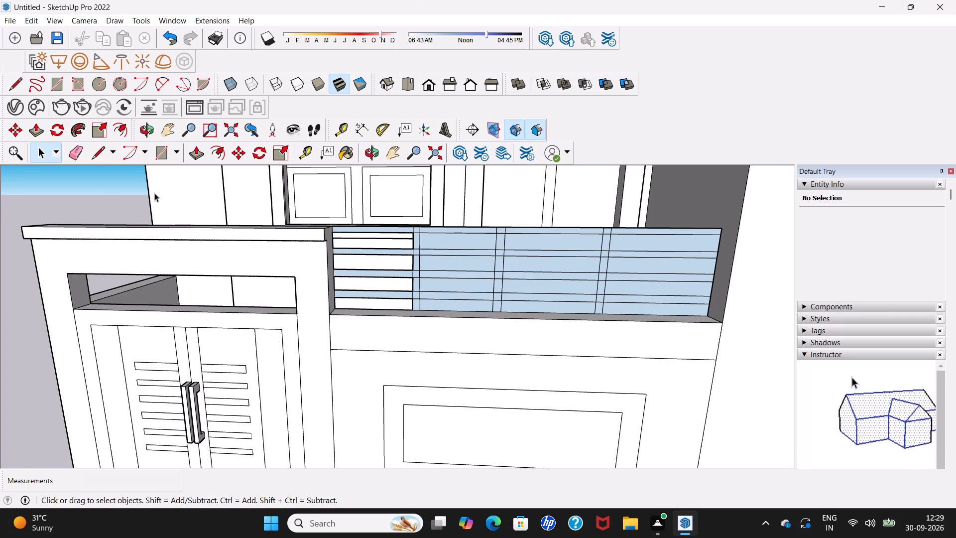
Delete the upper two rows of infill faces between the bars in the other three railing bays.
left_click(456, 242)
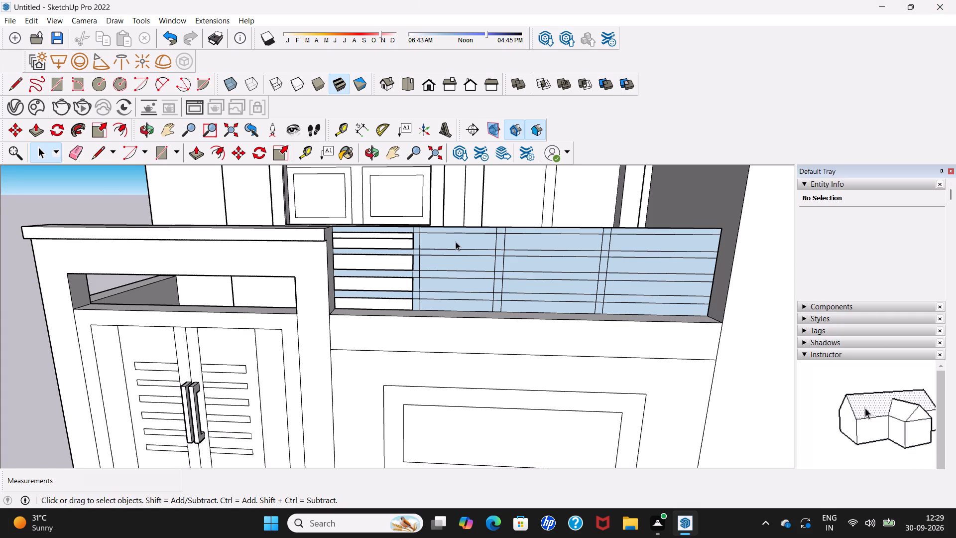
key("Delete")
left_click(557, 238)
key("Delete")
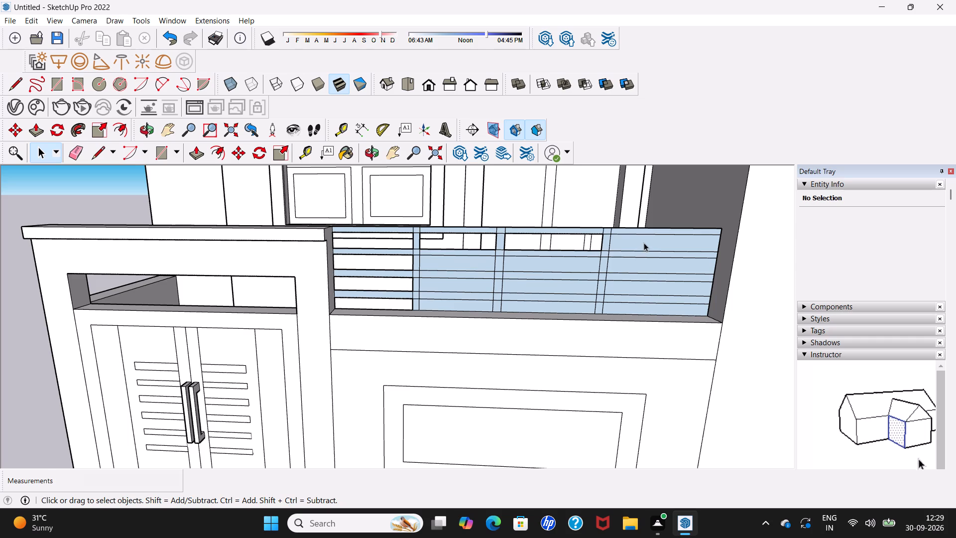
left_click(644, 243)
key("Delete")
key("Delete")
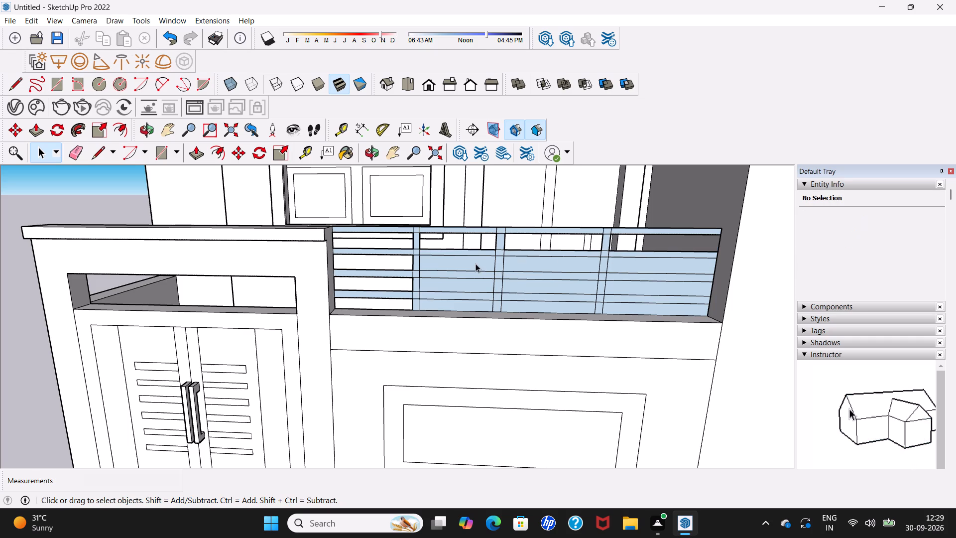
left_click(476, 264)
key("Delete")
key("Delete")
left_click(550, 261)
key("Delete")
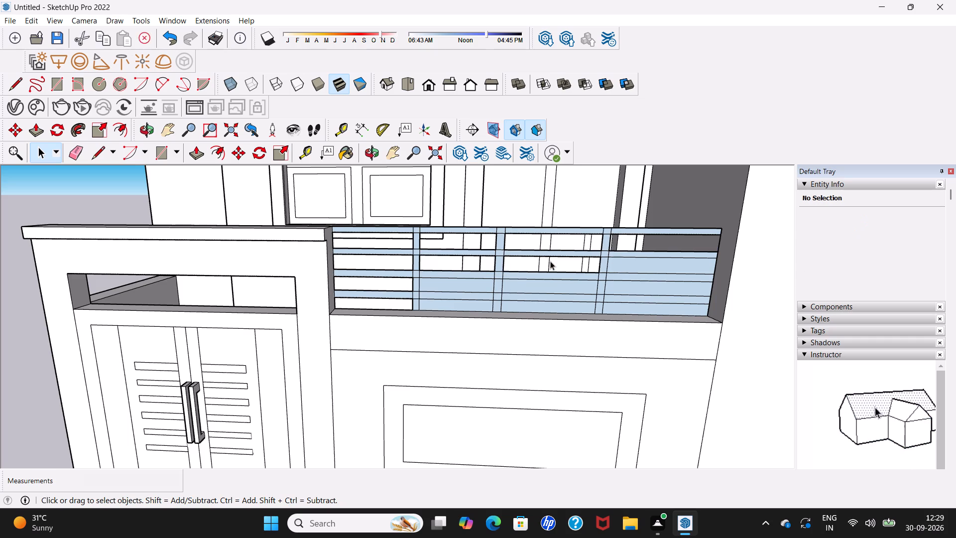
left_click(635, 262)
key("Delete")
Delete the lower two rows of infill faces in the same three railing bays, leaving only bars and posts.
left_click(627, 285)
key("Delete")
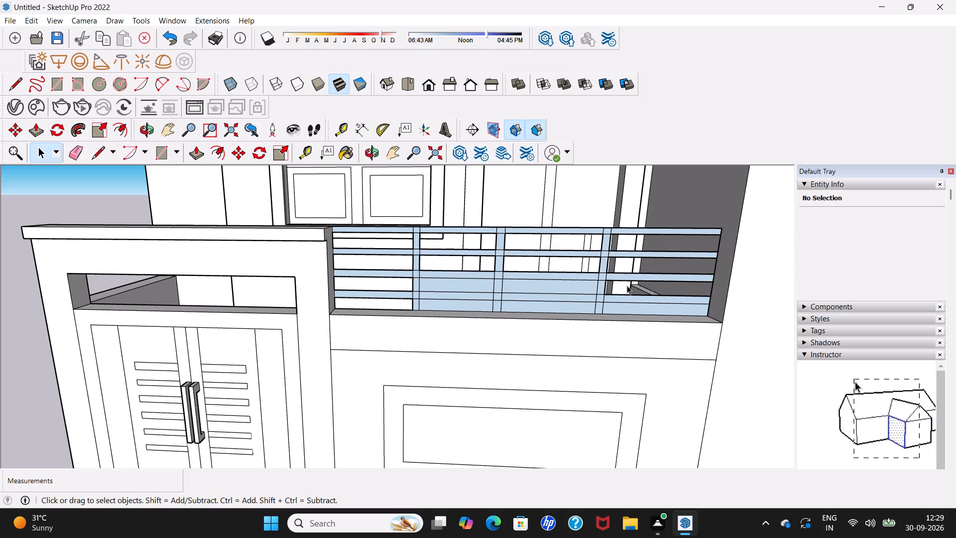
left_click(470, 286)
key("Delete")
left_click(529, 285)
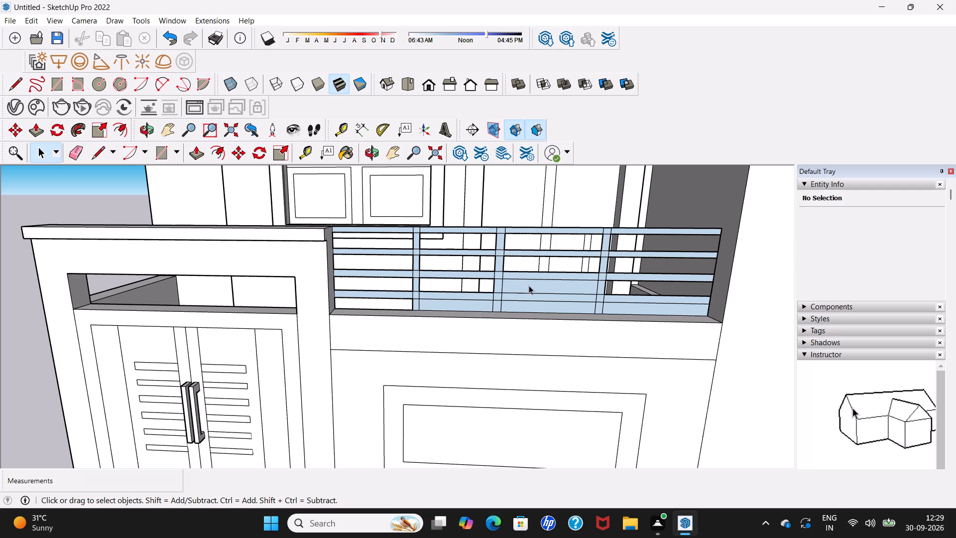
key("Delete")
left_click(611, 310)
key("Delete")
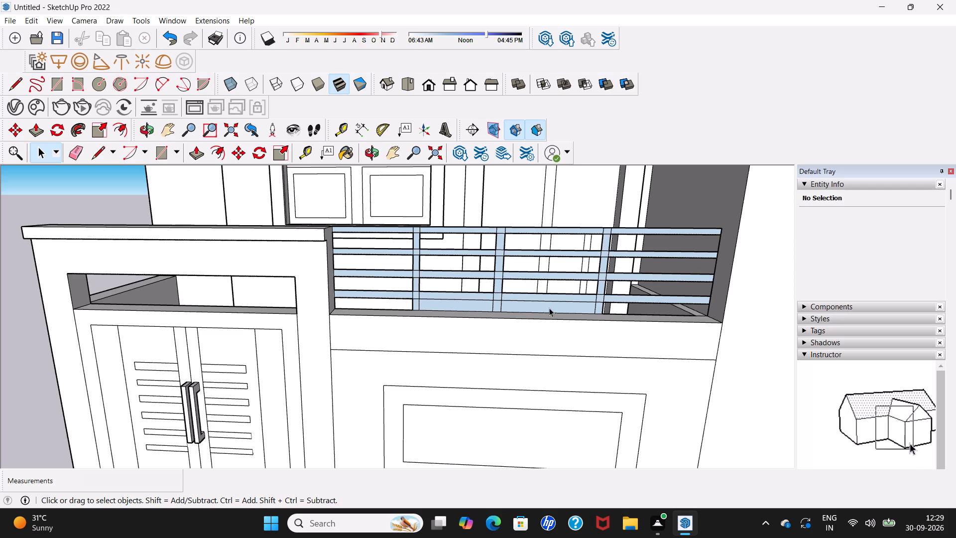
left_click(549, 308)
key("Delete")
left_click(479, 305)
key("Delete")
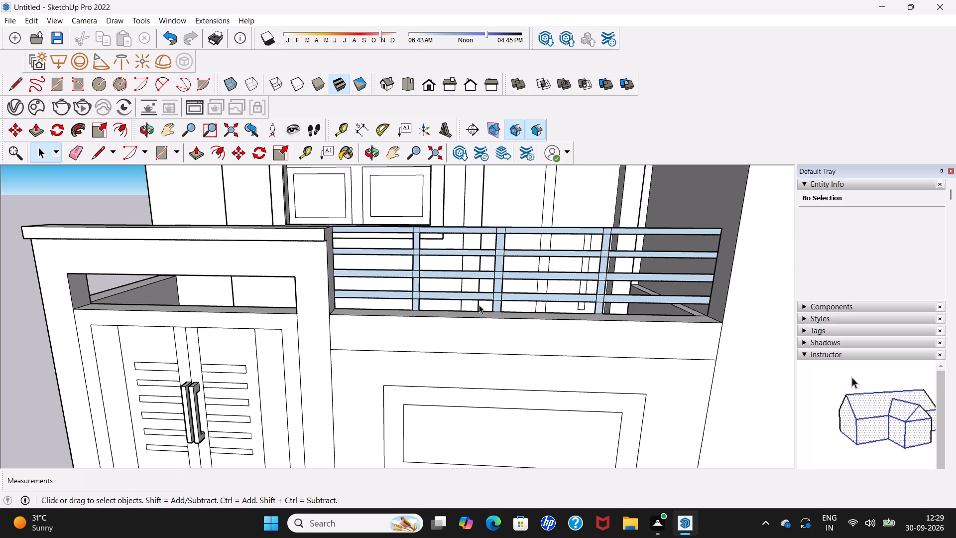
Erase the horizontal edges crossing the railing post nearest the gate where the bars pass through it.
scroll(402, 302, "up", 4)
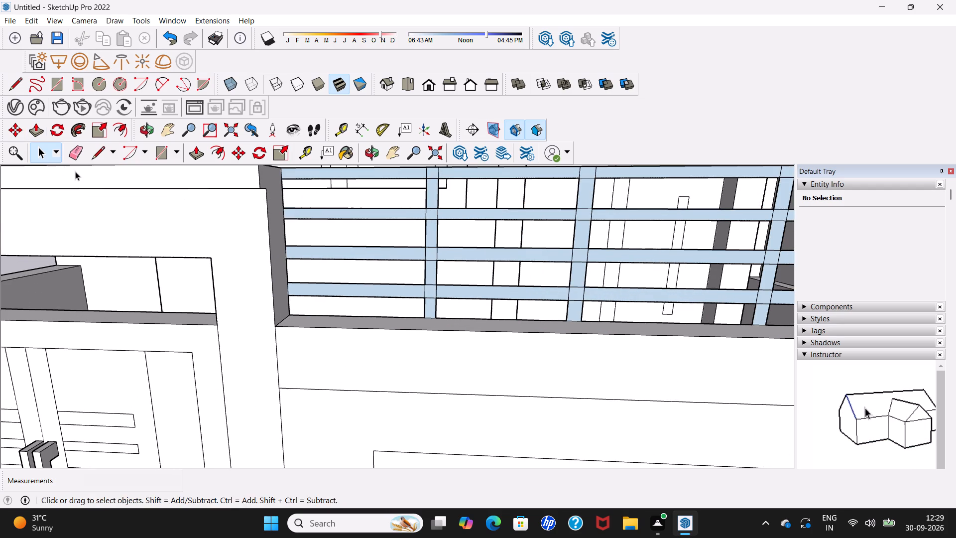
left_click(76, 154)
scroll(396, 221, "up", 2)
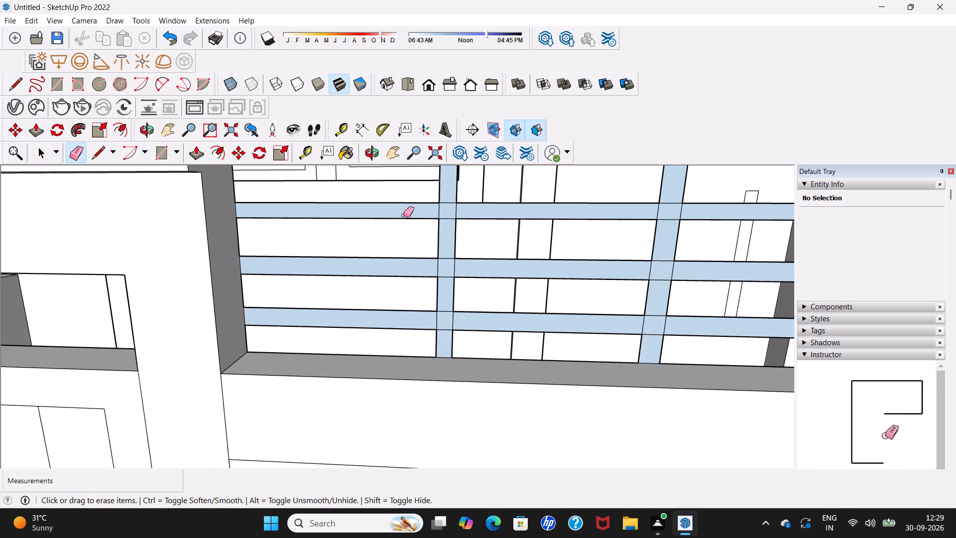
scroll(405, 214, "up", 1)
scroll(406, 214, "down", 6)
left_click_drag(433, 178, 433, 190)
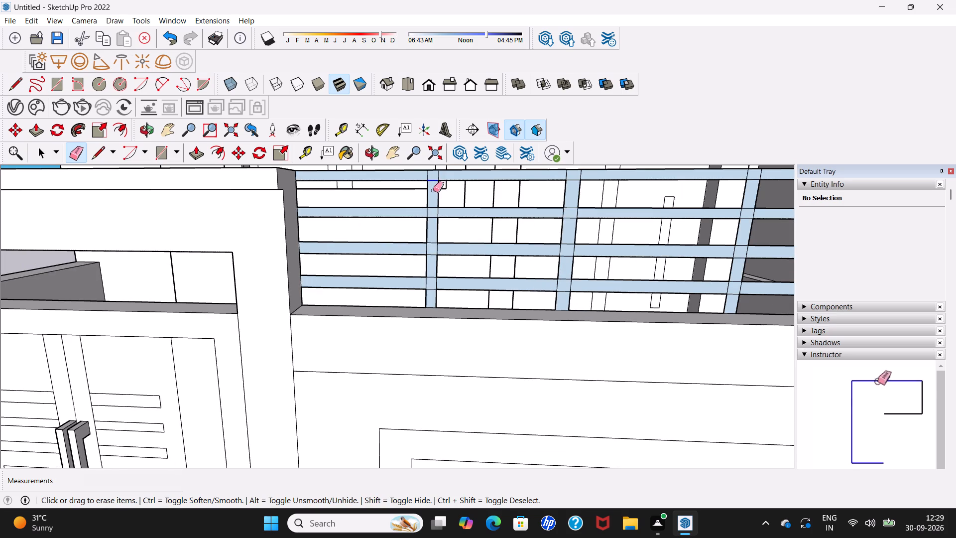
left_click_drag(433, 190, 436, 246)
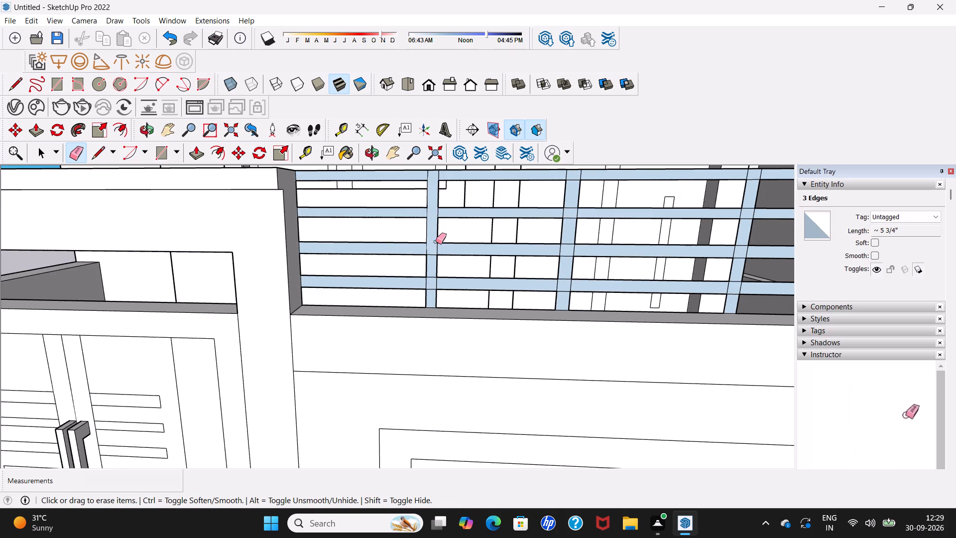
left_click_drag(434, 253, 430, 288)
Erase the vertical edges that divide the four horizontal bars at the railing post nearest the gate.
left_click_drag(427, 285, 436, 283)
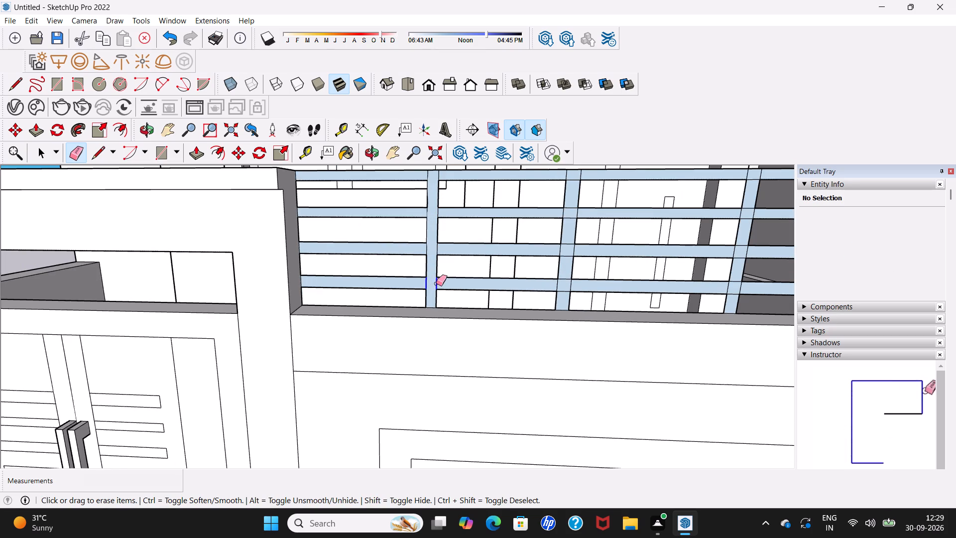
left_click_drag(436, 283, 438, 283)
left_click_drag(422, 250, 431, 248)
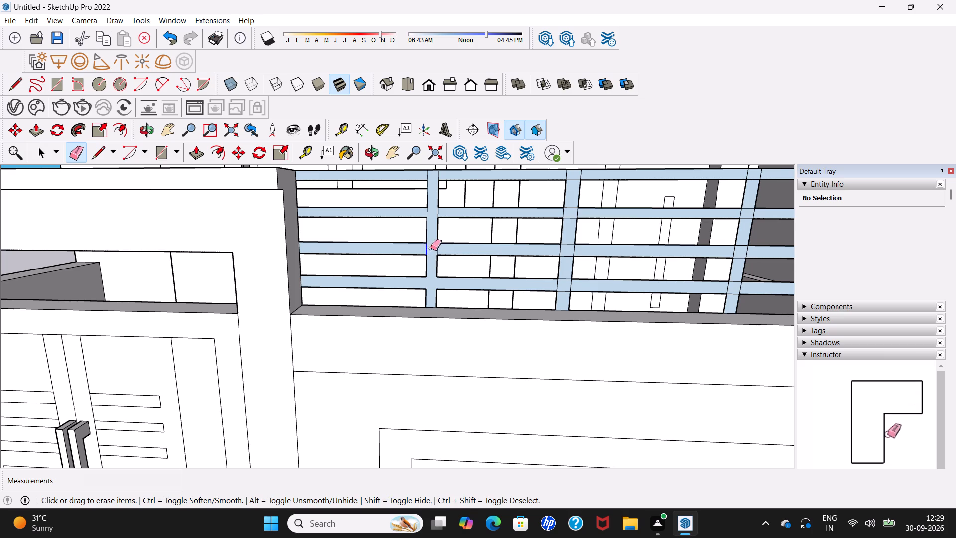
left_click_drag(431, 248, 440, 248)
scroll(440, 248, "down", 4)
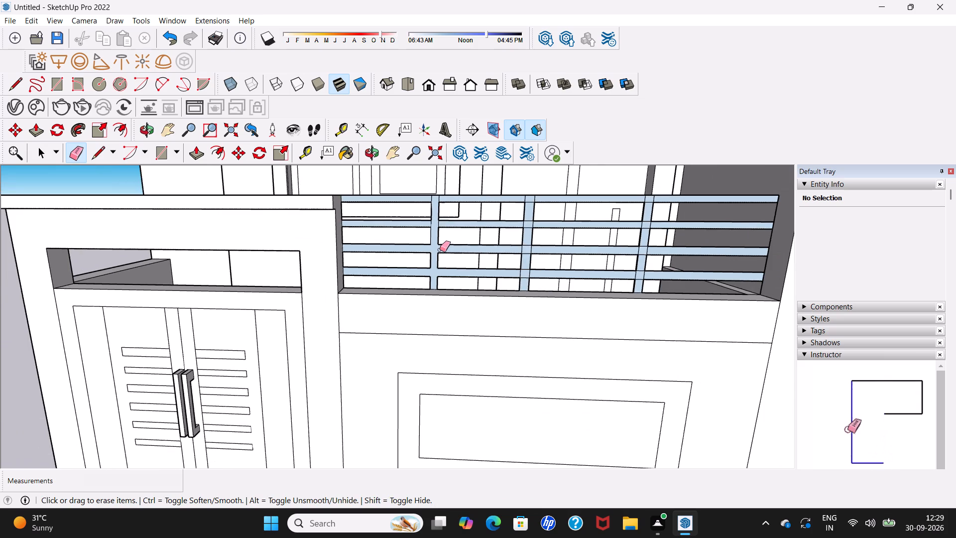
scroll(434, 222, "up", 6)
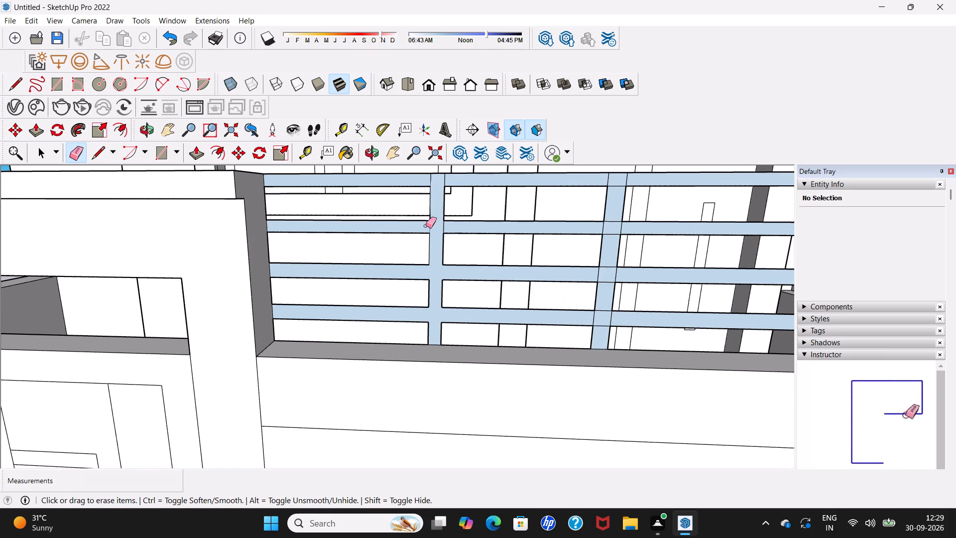
left_click_drag(426, 226, 447, 226)
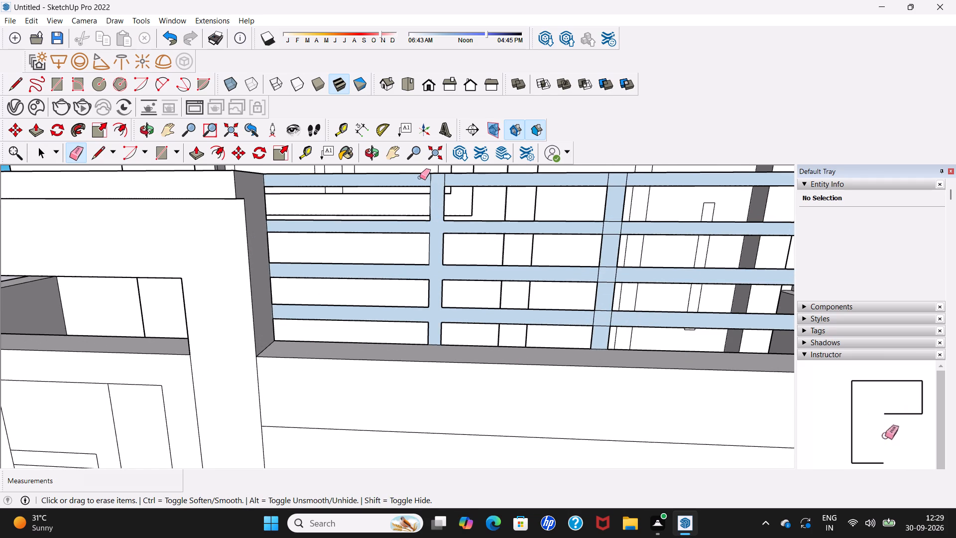
left_click_drag(421, 177, 451, 180)
Erase all the dividing edges where the four horizontal bars cross the middle railing post.
scroll(588, 221, "down", 4)
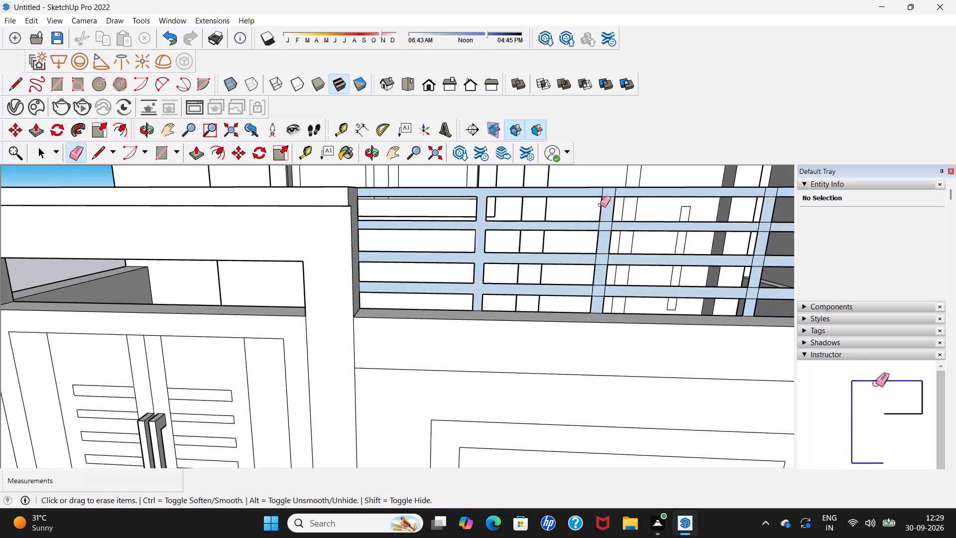
left_click_drag(599, 194, 629, 192)
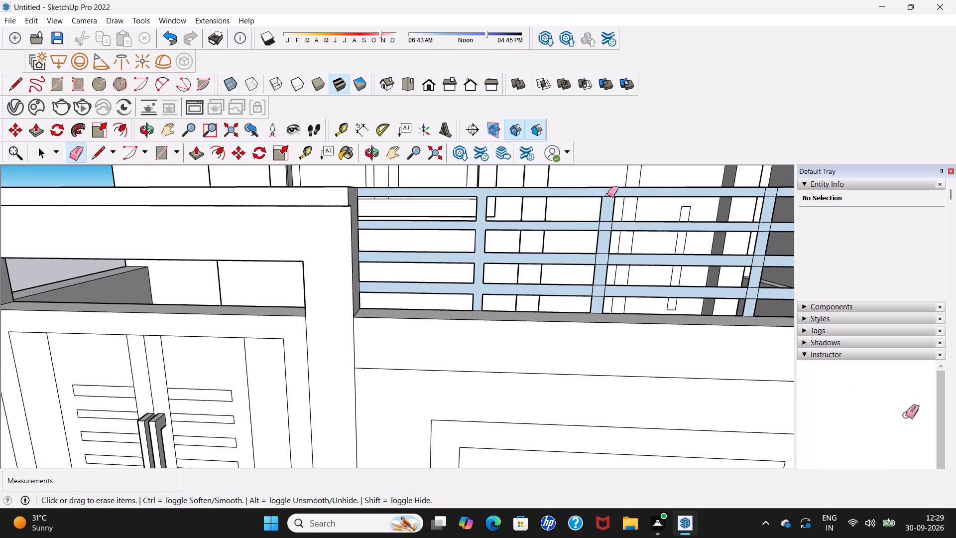
left_click_drag(608, 195, 603, 262)
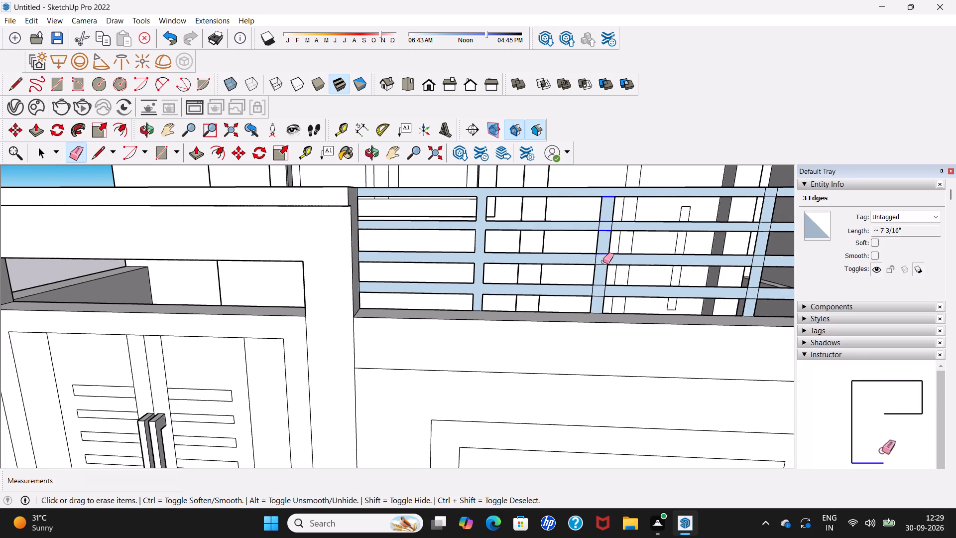
left_click_drag(603, 262, 599, 305)
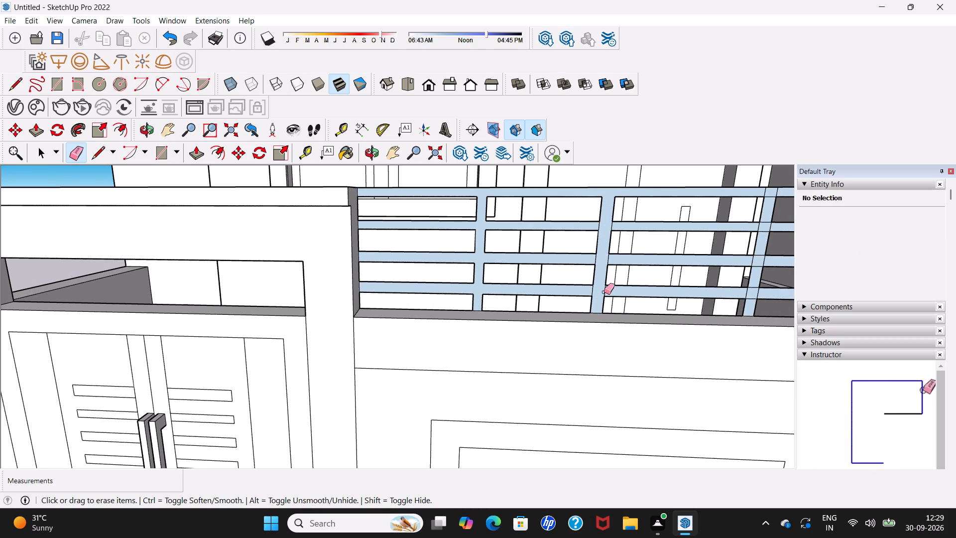
scroll(576, 295, "up", 5)
left_click_drag(601, 287, 607, 288)
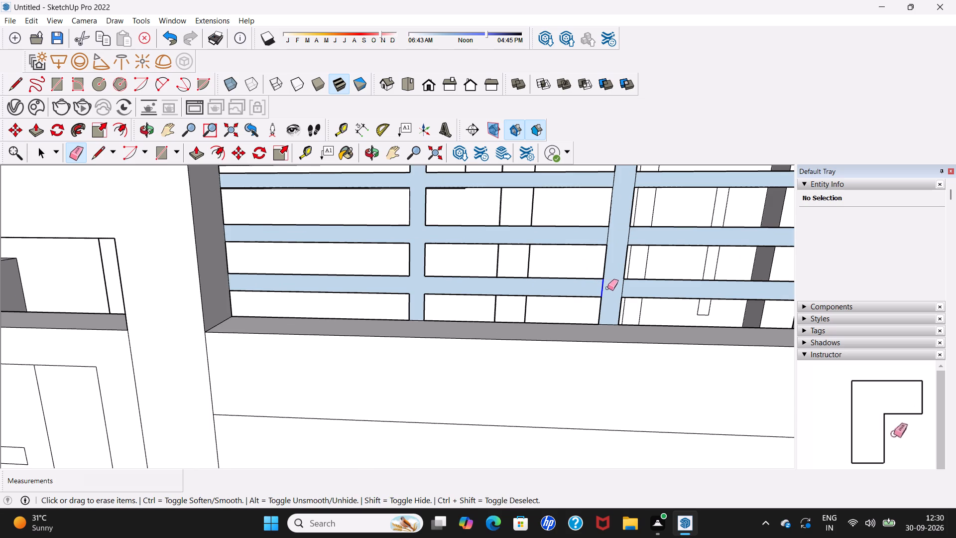
left_click_drag(607, 288, 624, 289)
left_click_drag(606, 238, 632, 238)
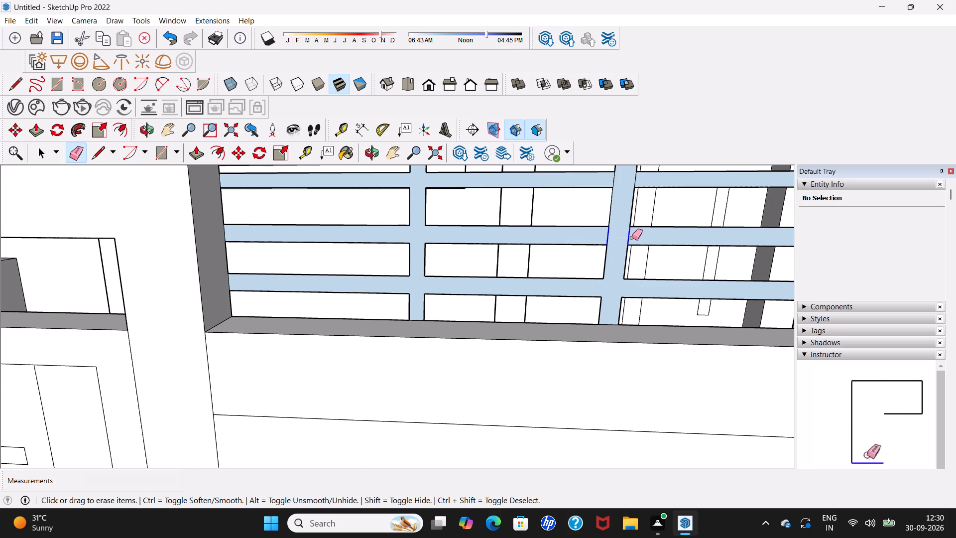
left_click_drag(632, 238, 634, 238)
scroll(632, 231, "down", 6)
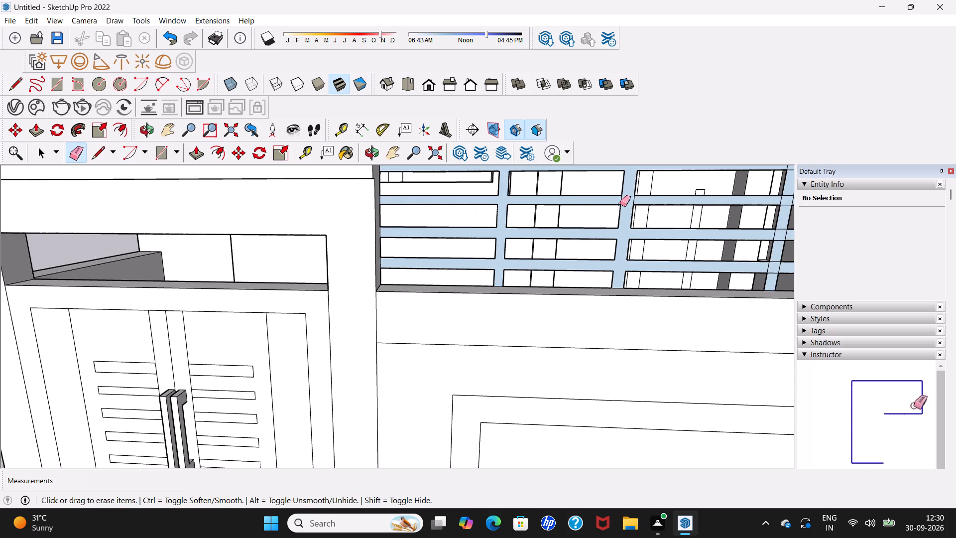
scroll(620, 204, "up", 4)
left_click_drag(621, 198, 648, 199)
Erase all the dividing edges where the four horizontal bars cross the railing post nearest the tall side block.
scroll(647, 199, "down", 7)
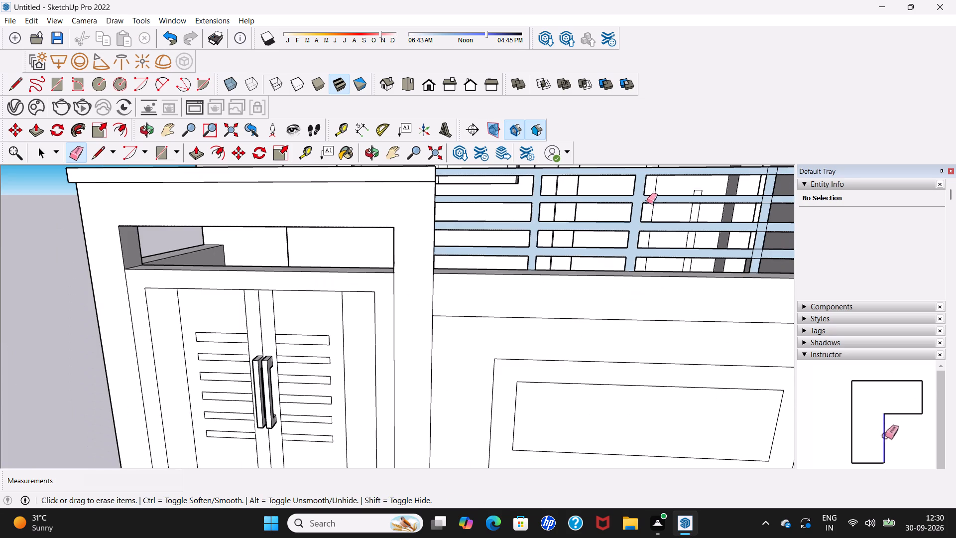
middle_click_drag(714, 213, 423, 270, "shift")
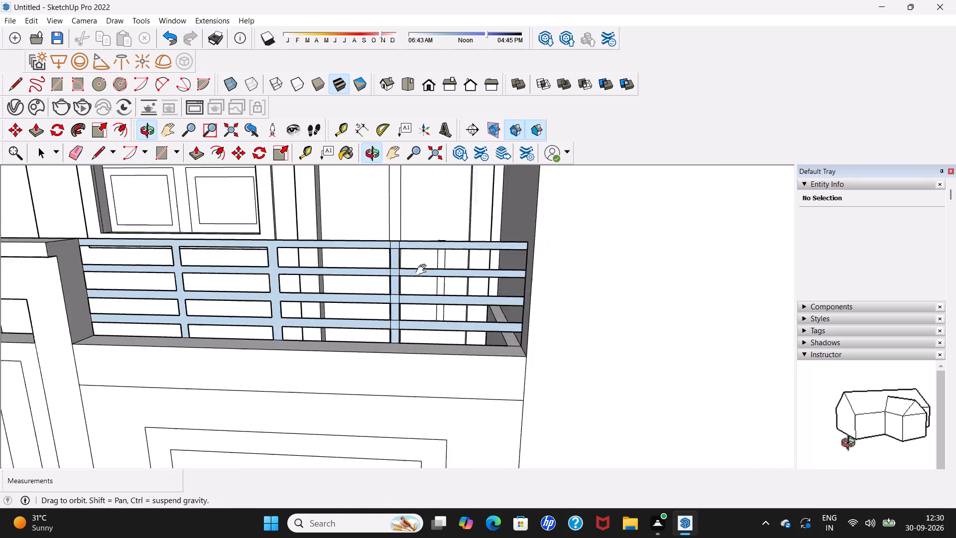
middle_click_drag(423, 270, 412, 273, "shift")
scroll(400, 272, "up", 3)
left_click_drag(281, 251, 309, 252)
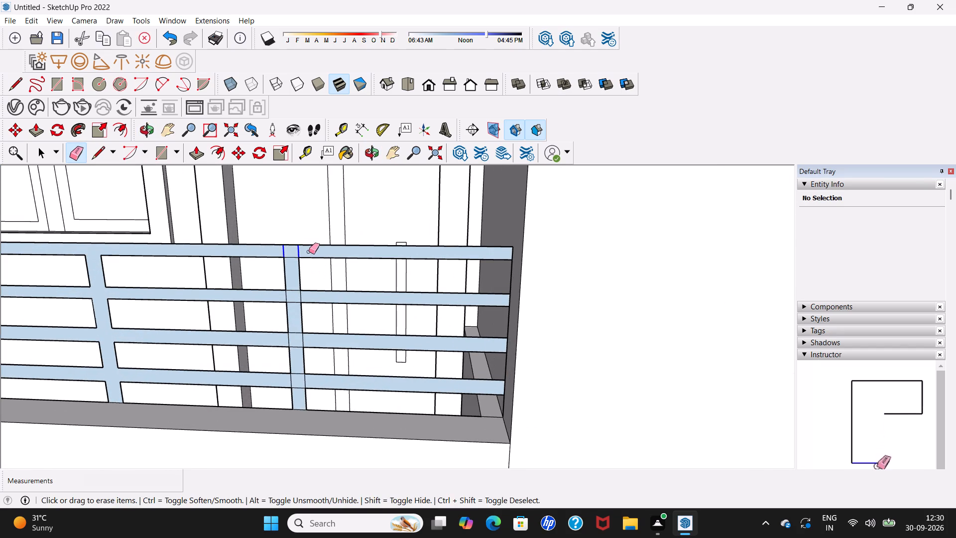
left_click_drag(309, 252, 310, 252)
left_click_drag(292, 254, 289, 303)
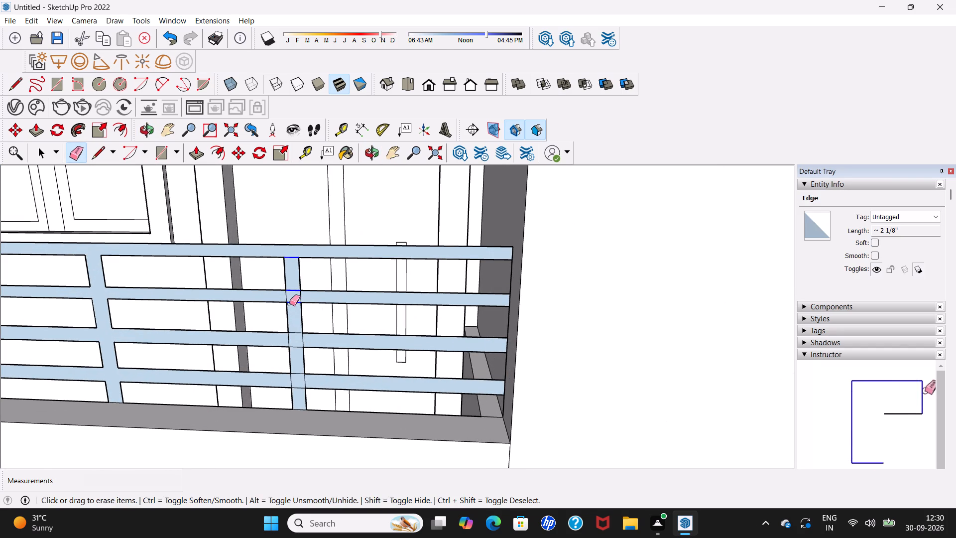
left_click_drag(289, 303, 295, 355)
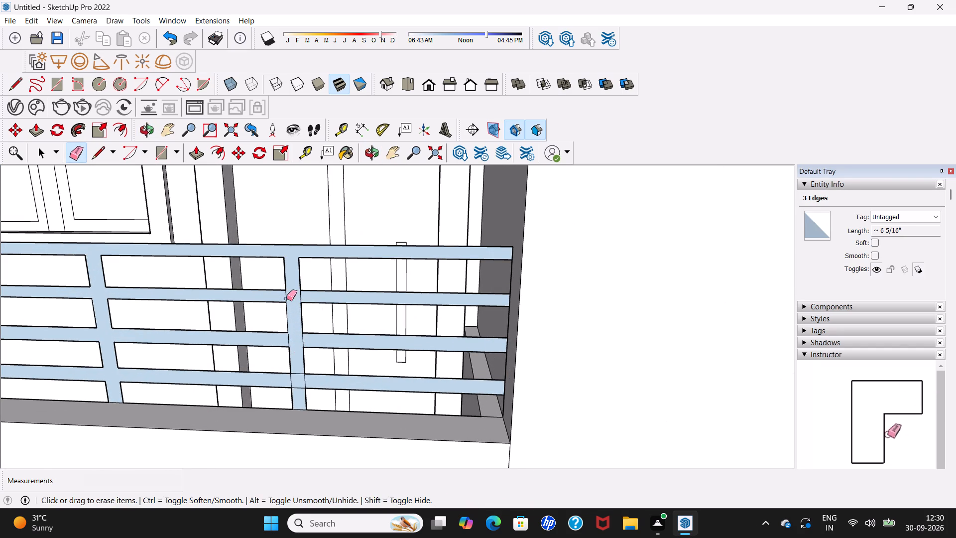
left_click_drag(286, 296, 307, 296)
left_click_drag(280, 339, 286, 342)
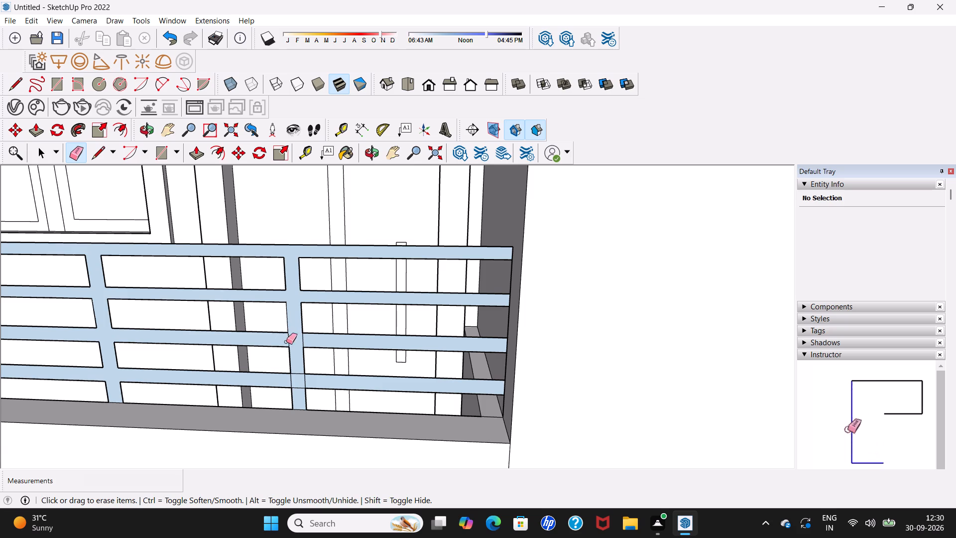
left_click_drag(286, 342, 309, 340)
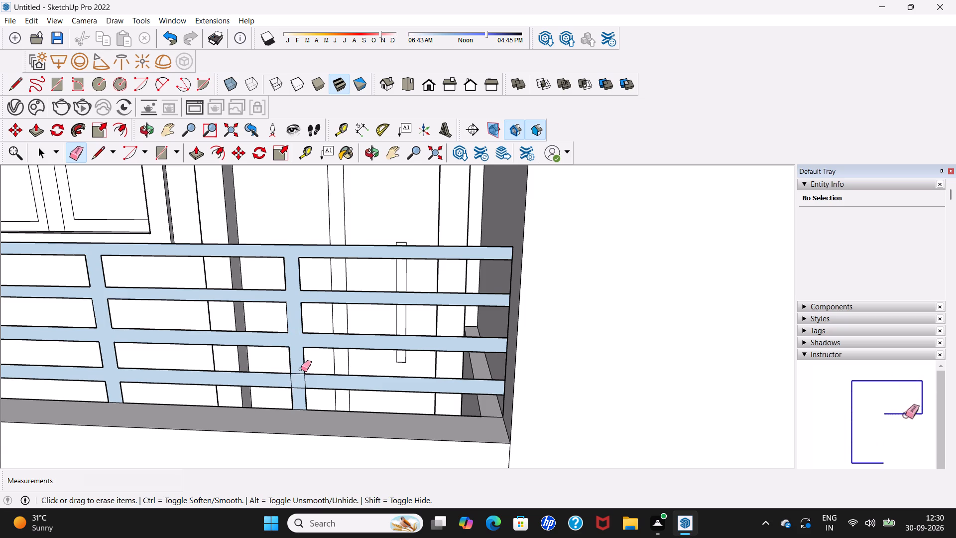
left_click_drag(296, 373, 298, 398)
left_click_drag(285, 386, 312, 386)
scroll(312, 381, "down", 7)
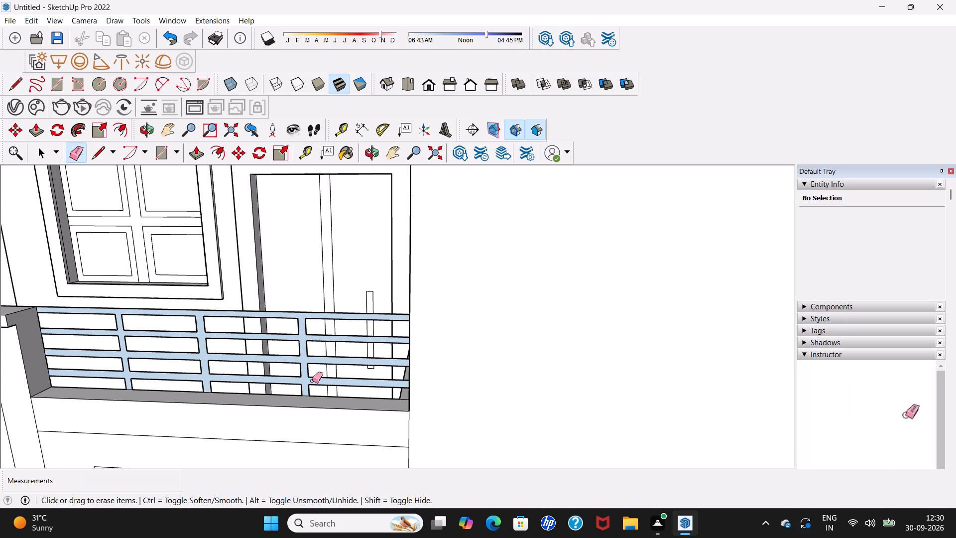
scroll(312, 386, "down", 5)
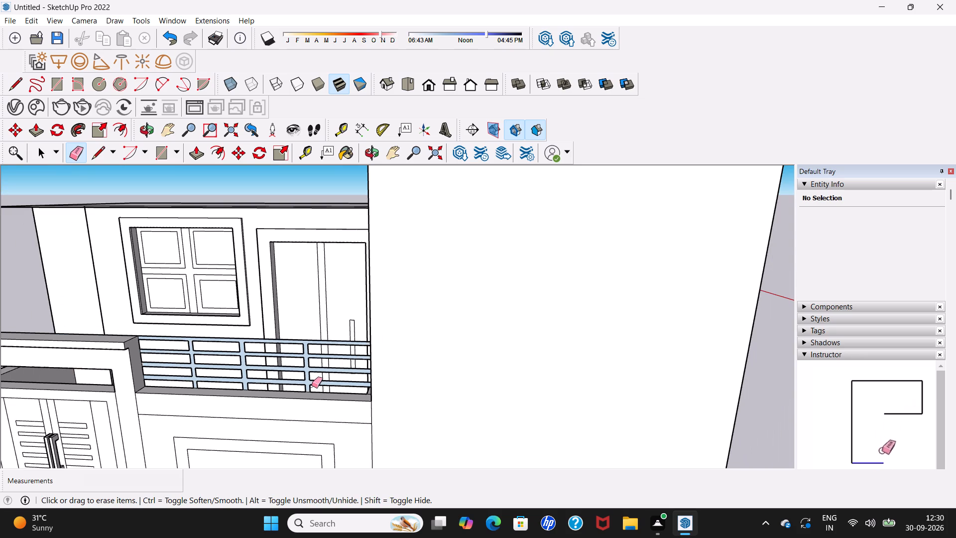
key("space")
Examine the house front, railing and tall side block from several angles.
middle_click_drag(311, 385, 168, 408)
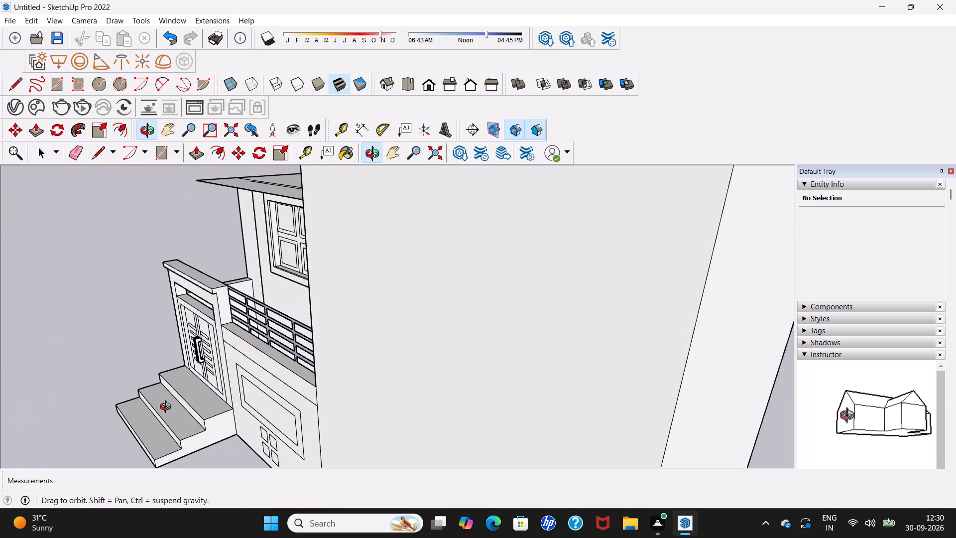
middle_click_drag(168, 408, 499, 389)
scroll(478, 385, "down", 6)
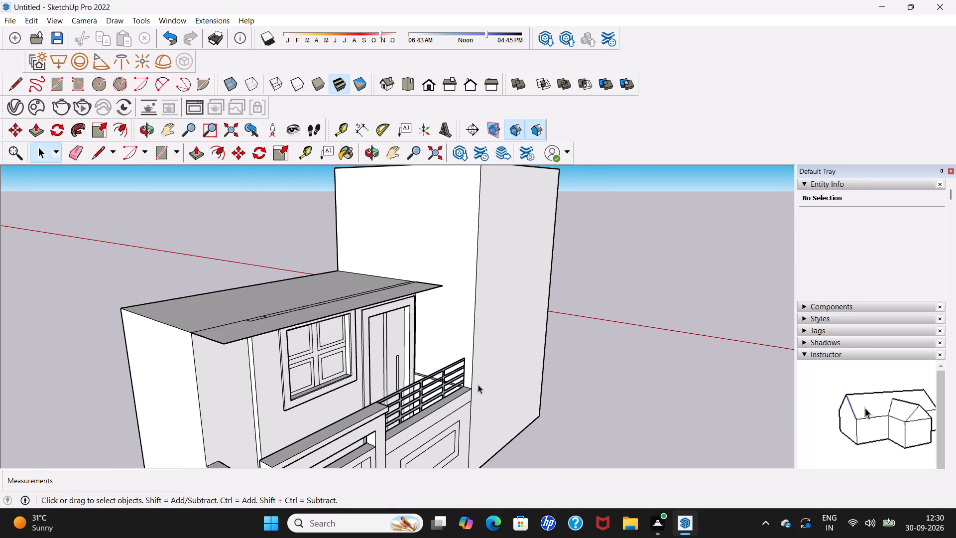
middle_click_drag(478, 384, 341, 393)
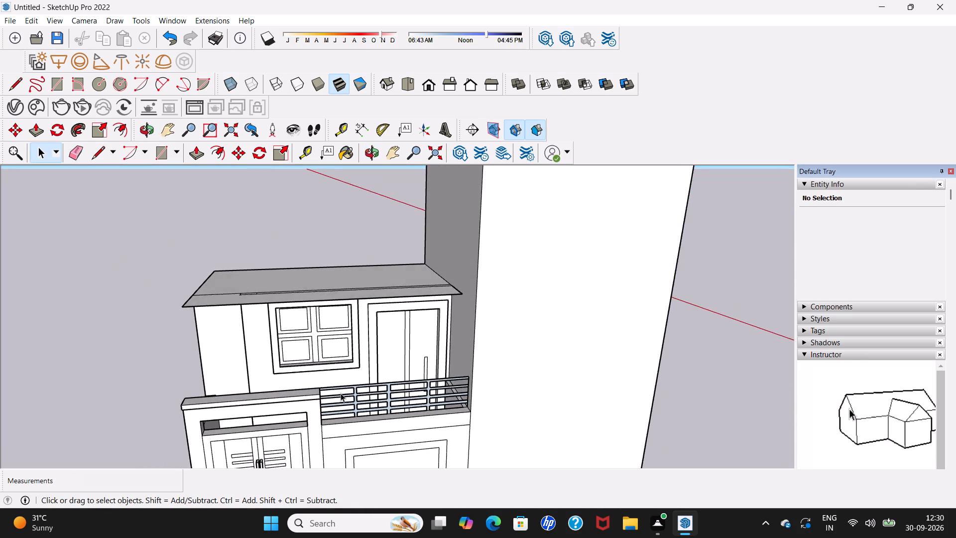
scroll(341, 393, "down", 6)
middle_click(341, 393)
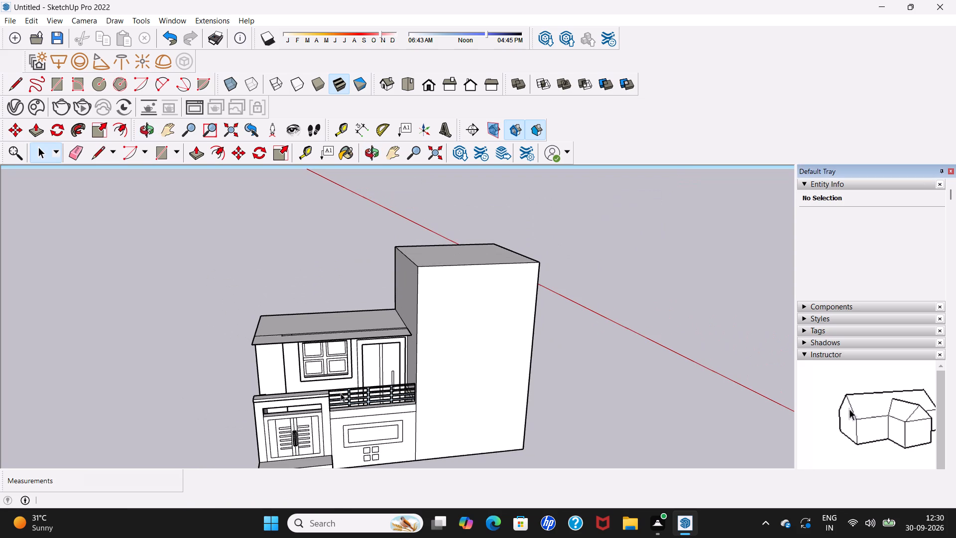
middle_click_drag(488, 372, 636, 344)
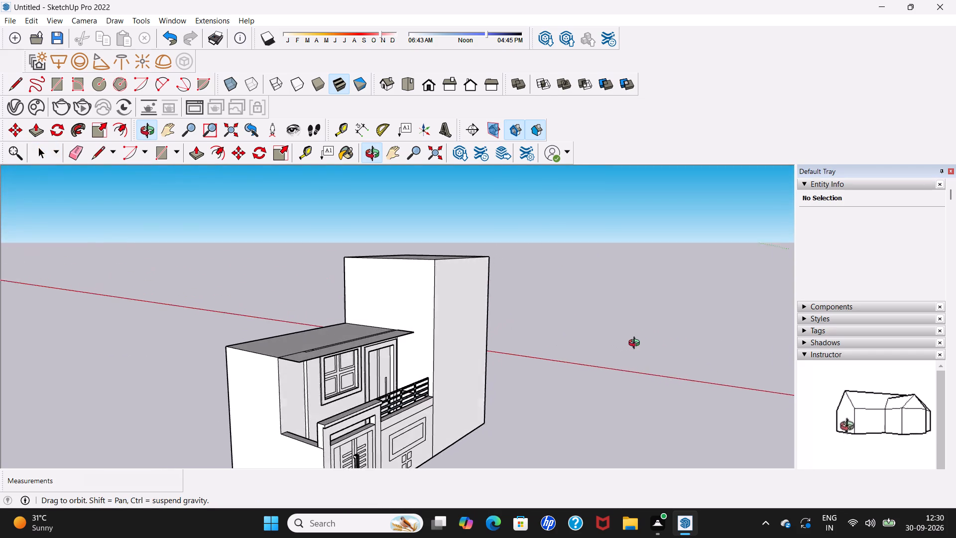
middle_click_drag(636, 344, 665, 344)
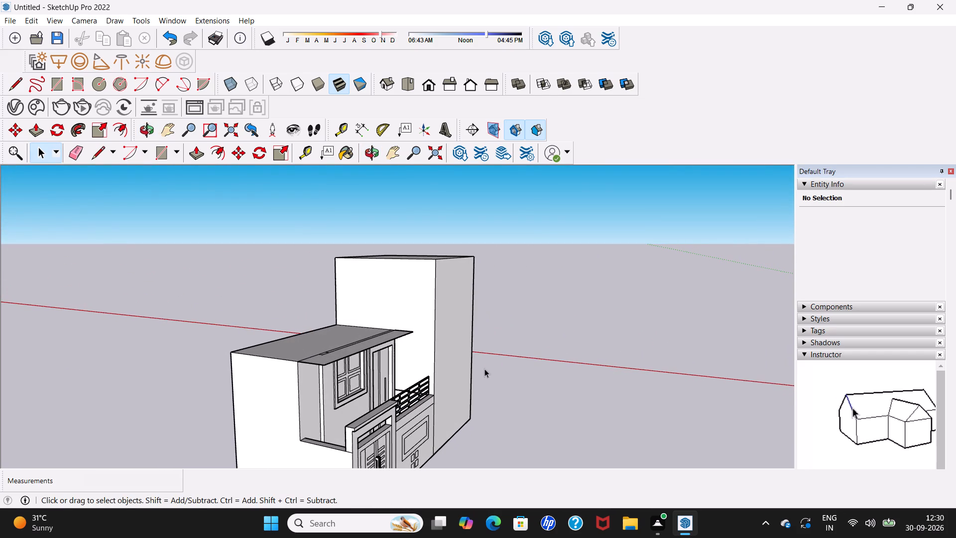
middle_click_drag(446, 369, 291, 348)
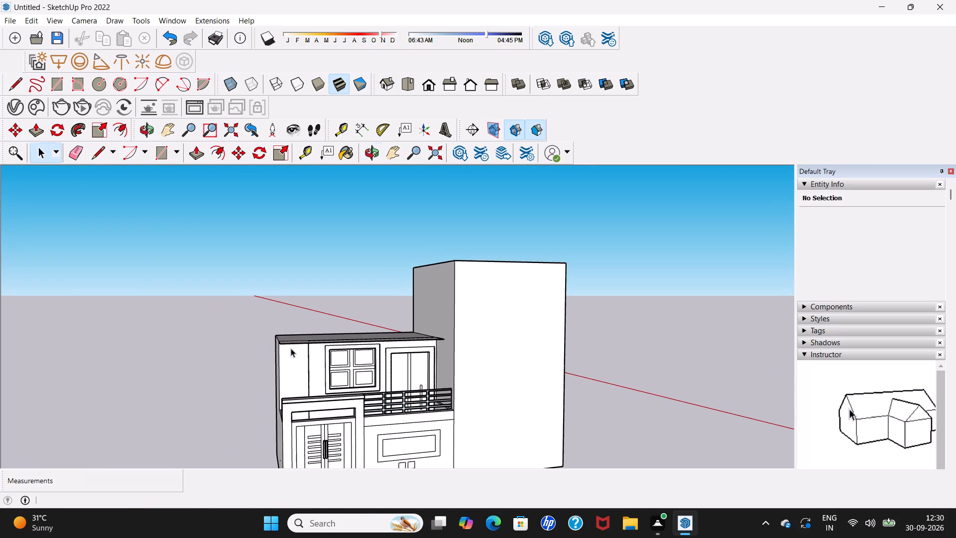
scroll(434, 342, "down", 5)
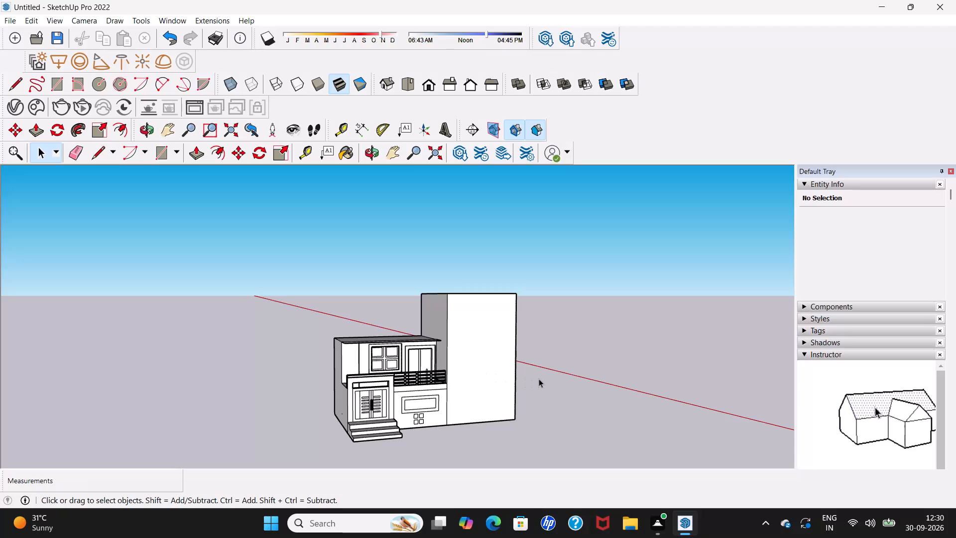
middle_click_drag(539, 379, 401, 378, "shift")
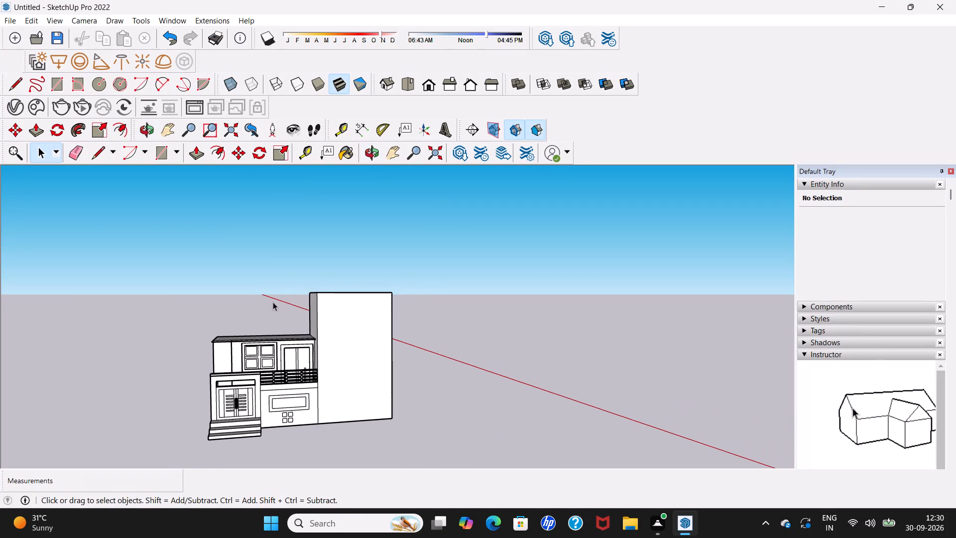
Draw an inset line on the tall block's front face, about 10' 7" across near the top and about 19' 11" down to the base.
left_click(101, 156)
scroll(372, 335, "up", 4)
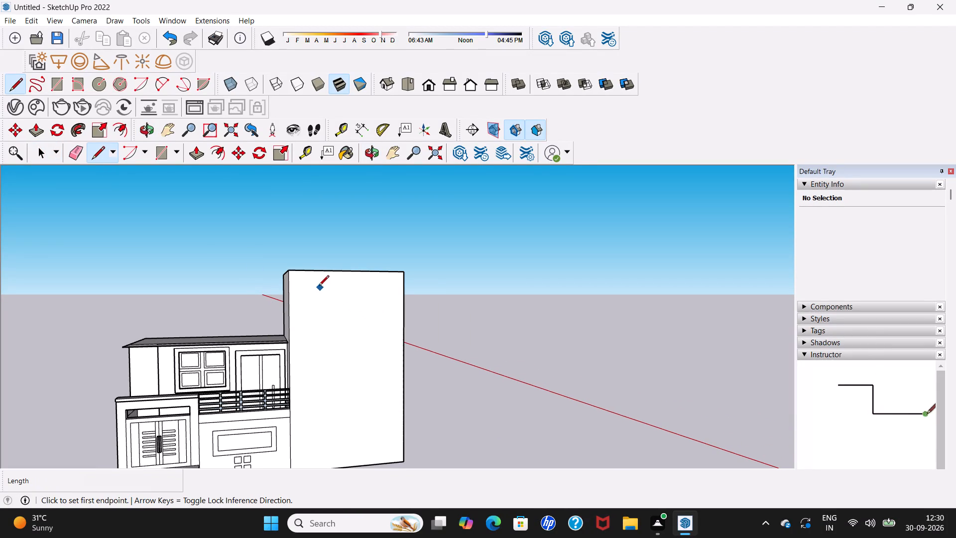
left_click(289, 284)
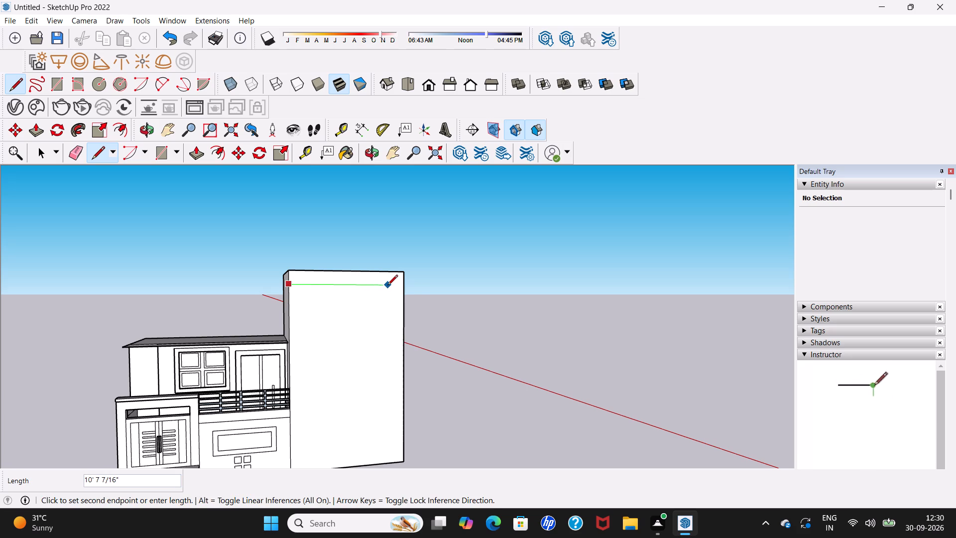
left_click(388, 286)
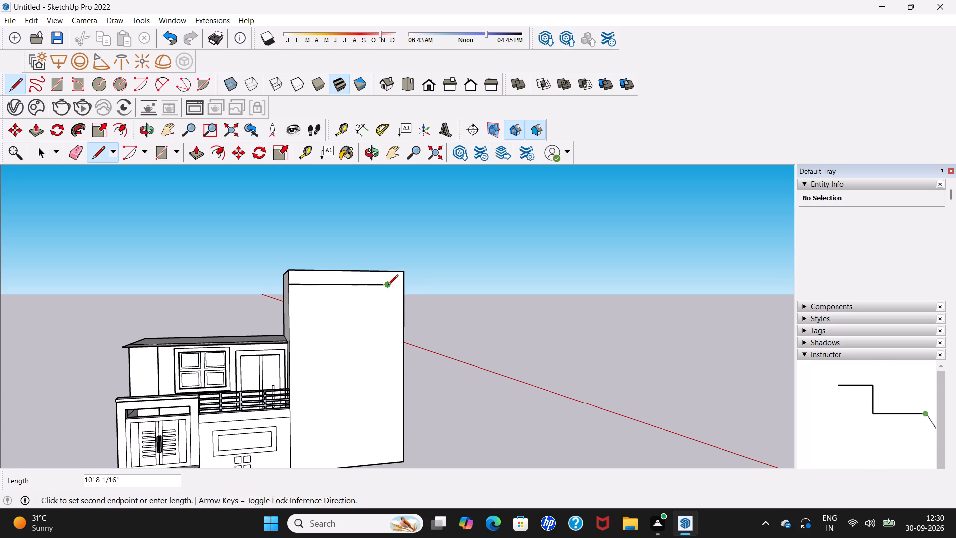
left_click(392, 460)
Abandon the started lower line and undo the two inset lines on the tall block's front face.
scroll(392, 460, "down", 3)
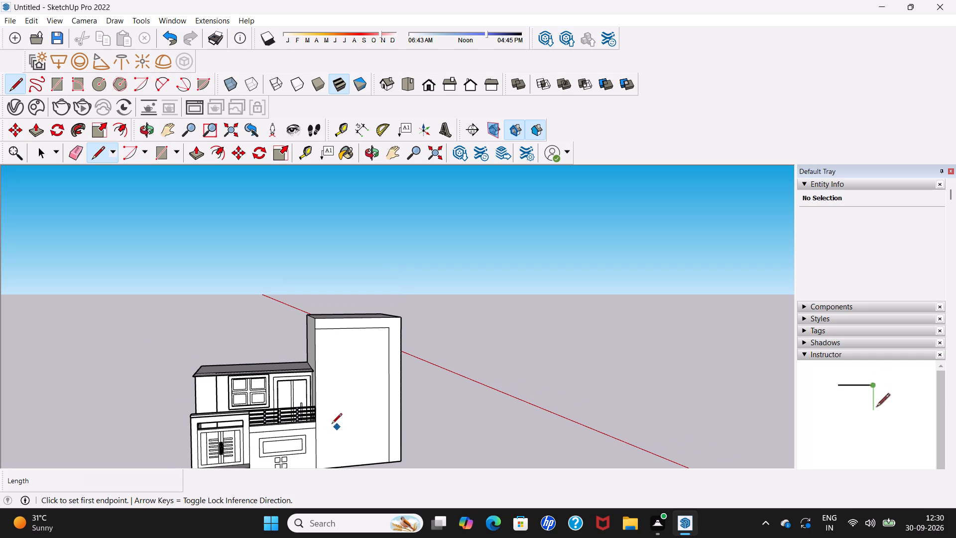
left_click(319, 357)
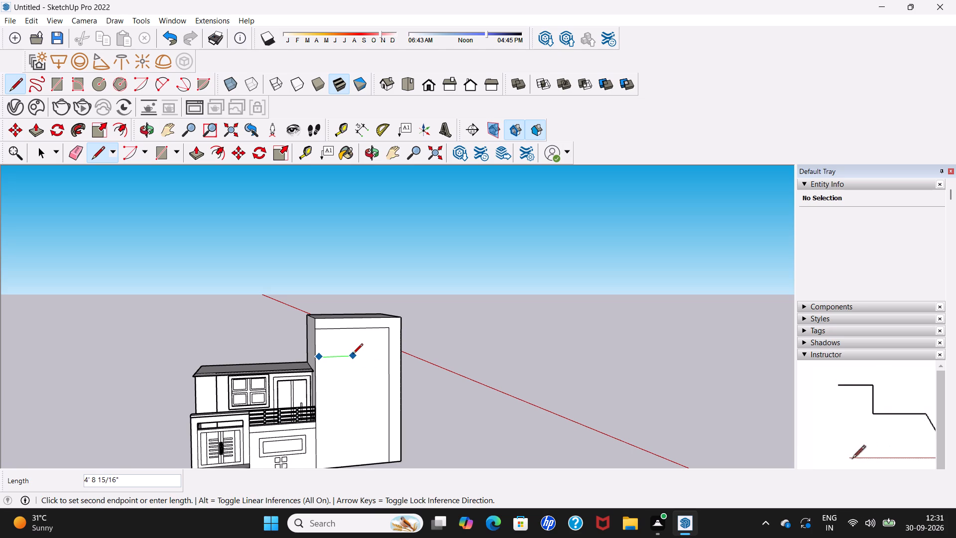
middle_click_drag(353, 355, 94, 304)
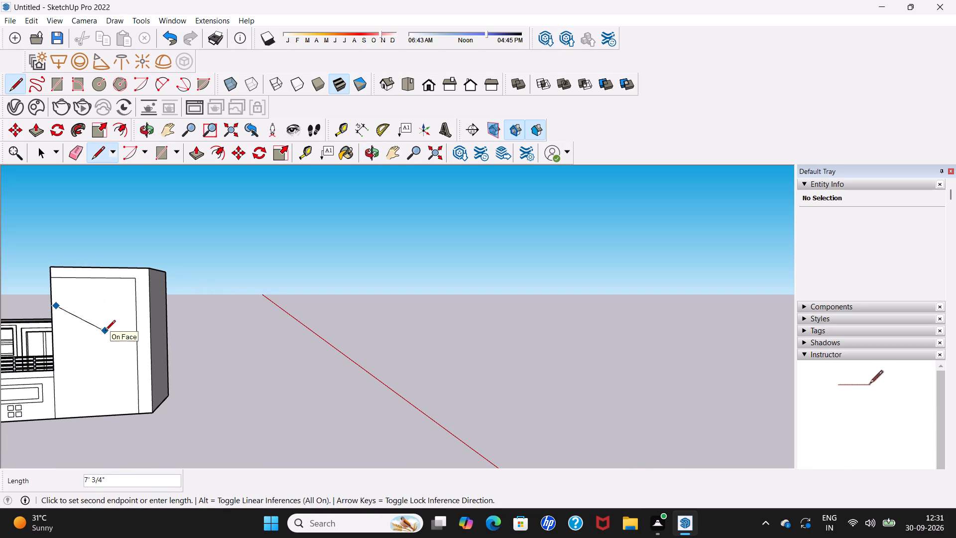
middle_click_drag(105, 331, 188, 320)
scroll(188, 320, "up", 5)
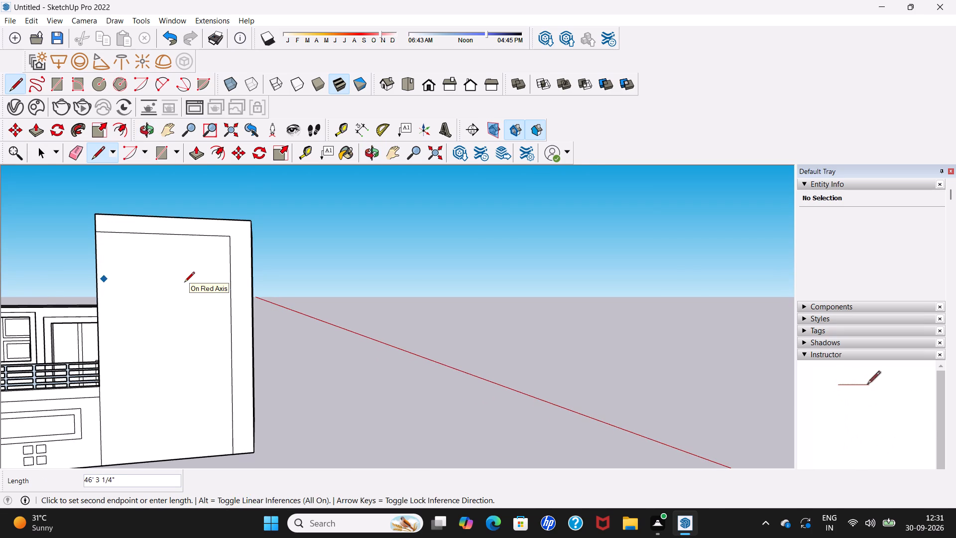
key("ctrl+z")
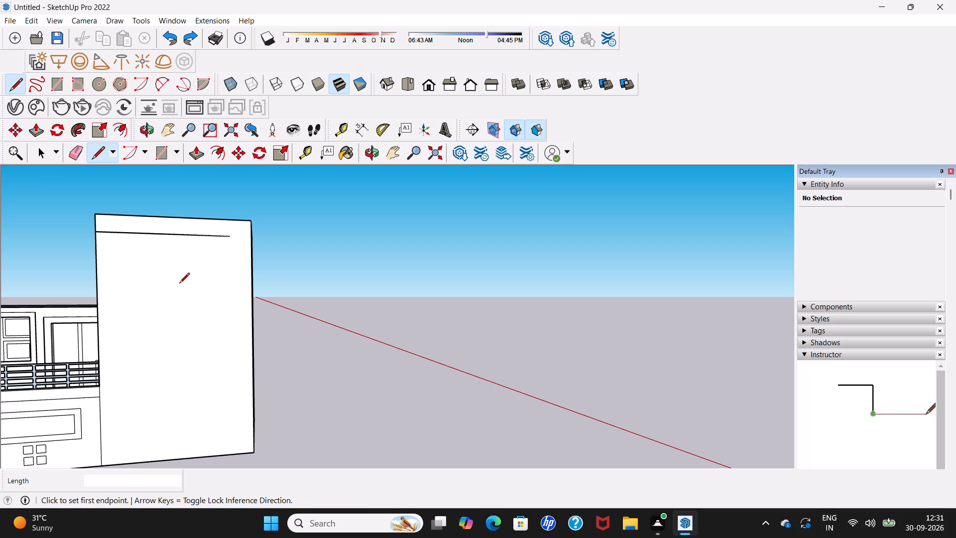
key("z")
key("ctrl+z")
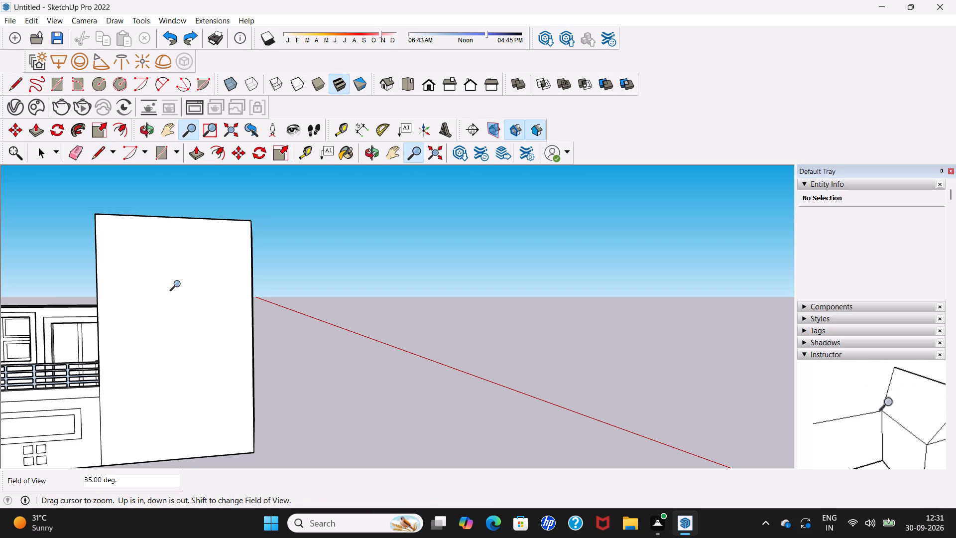
Draw an inset line on the tall block's front face, about 11' 5" across near the top and about 20' 4" down to the base.
left_click(103, 151)
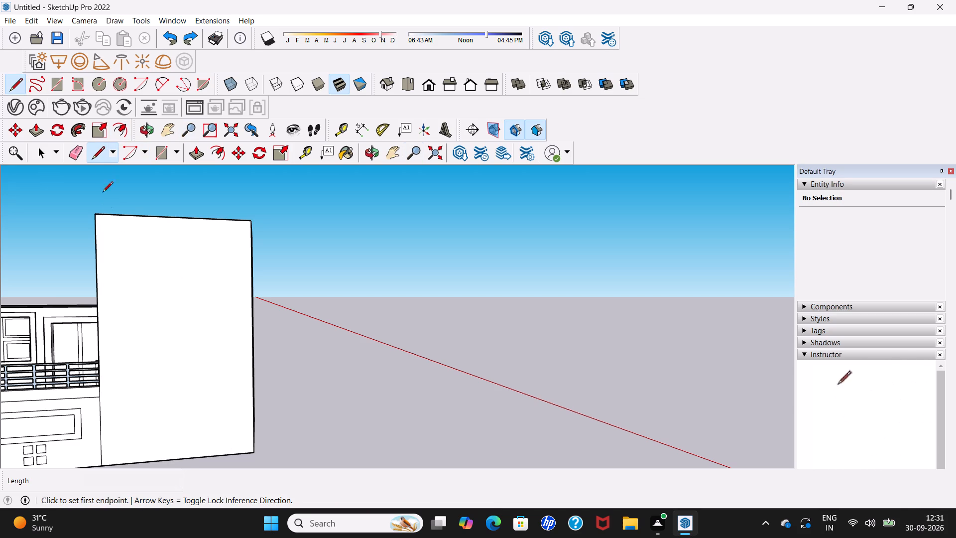
left_click(93, 227)
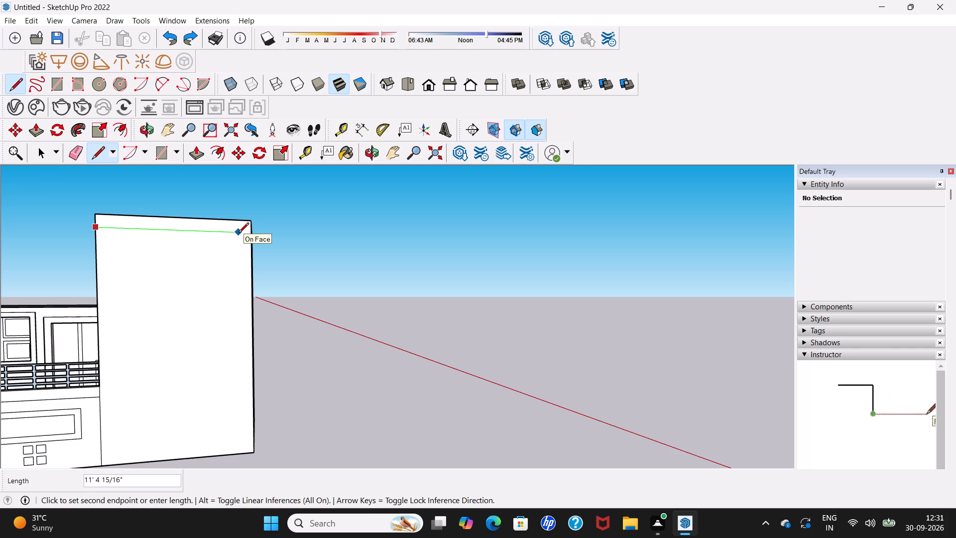
left_click(239, 234)
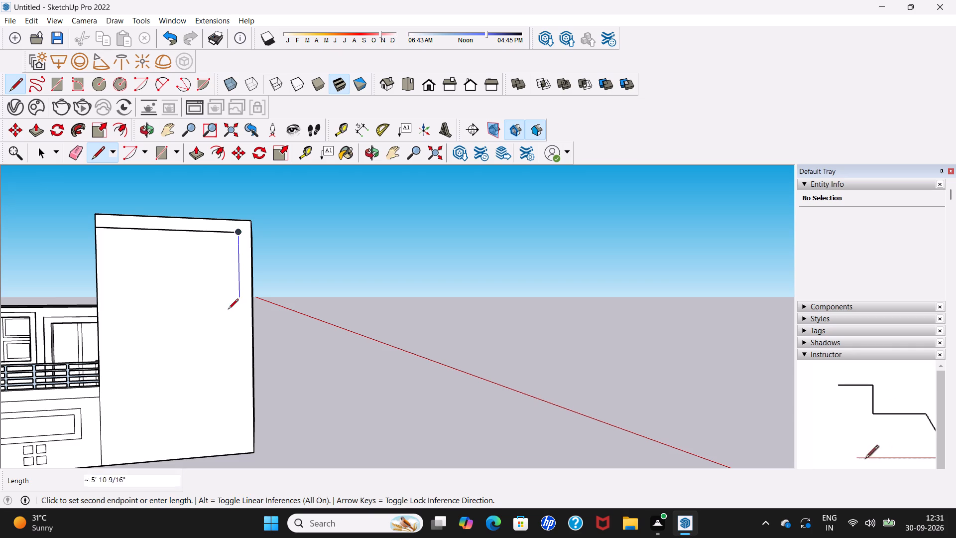
left_click(241, 452)
Draw a second, inner L-shaped line below the first on the tall block's front face, running about 16' 10" down to the base.
scroll(239, 438, "down", 5)
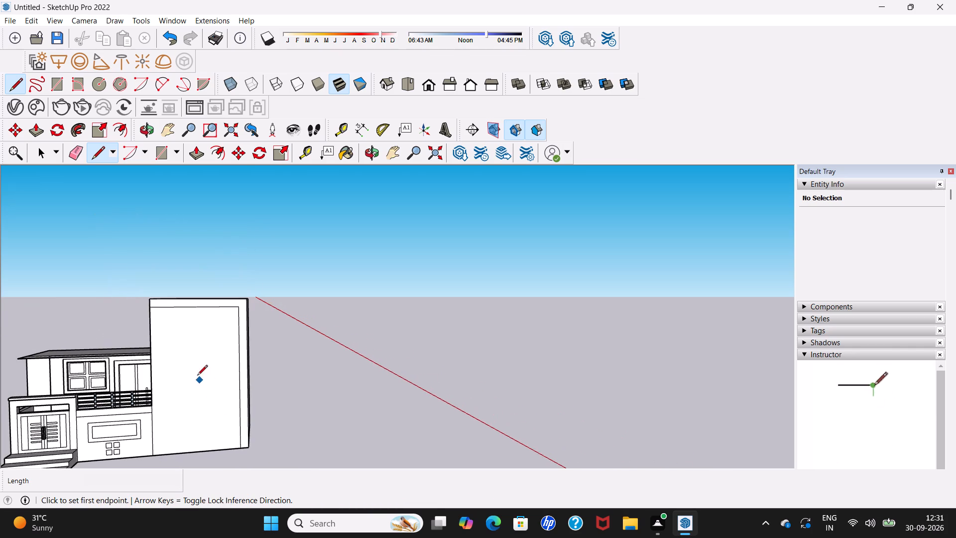
scroll(195, 374, "up", 5)
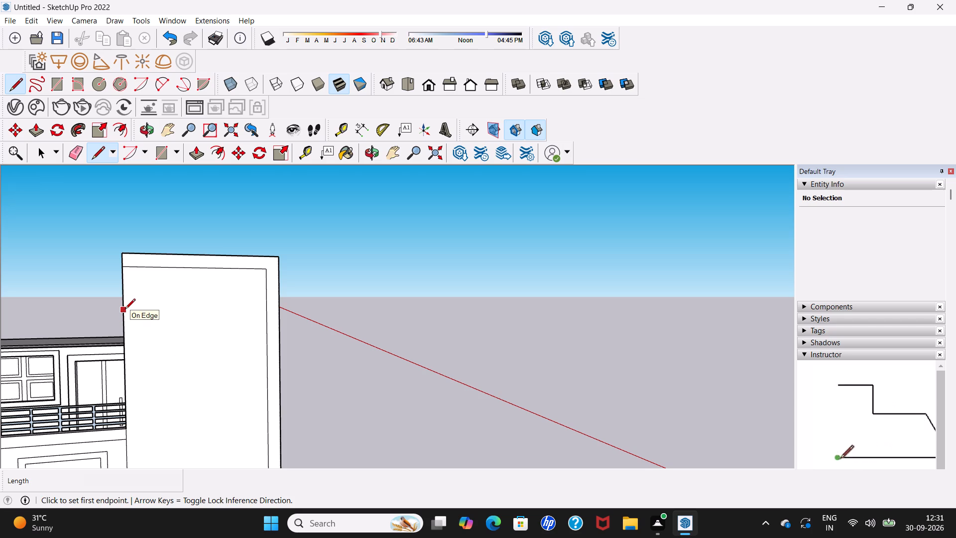
left_click(125, 309)
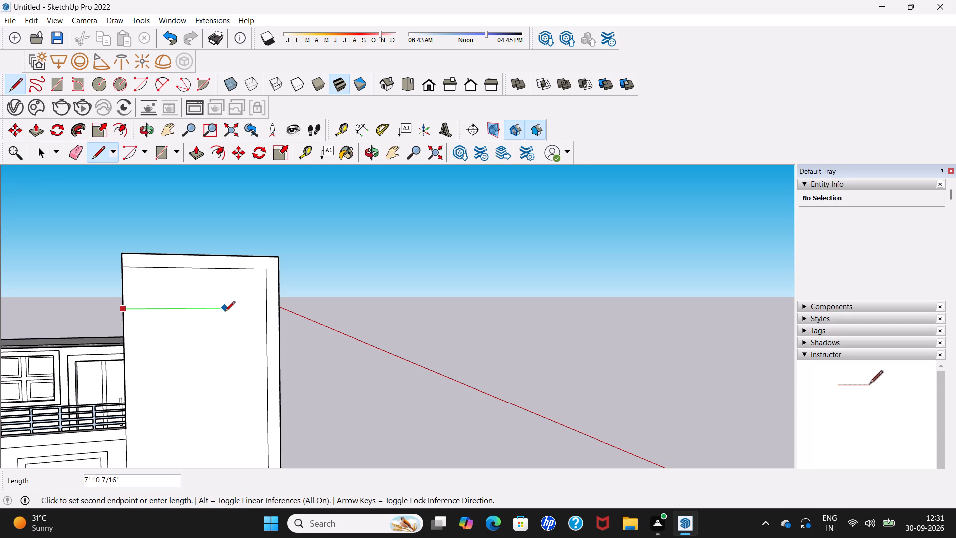
left_click(217, 313)
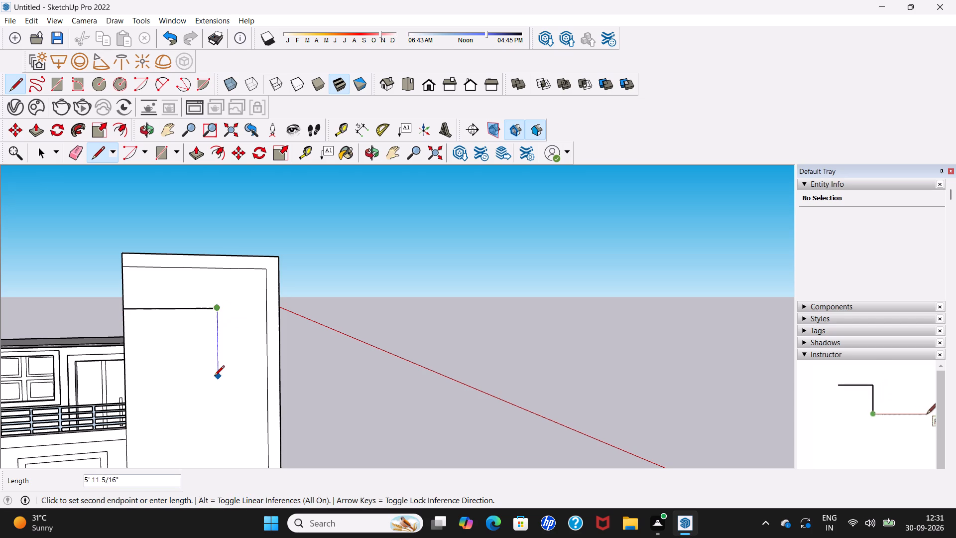
scroll(214, 377, "down", 7)
left_click(212, 442)
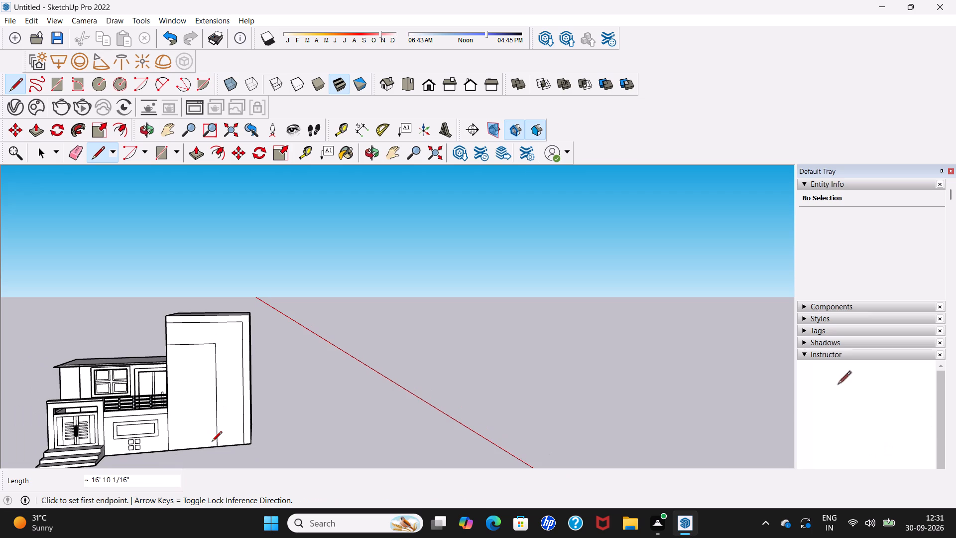
Draw a third, innermost L-shaped line on the tall block's front face, about 6' 3" across and about 16' 1" down to the base.
scroll(212, 442, "down", 3)
middle_click_drag(212, 441, 212, 426, "shift")
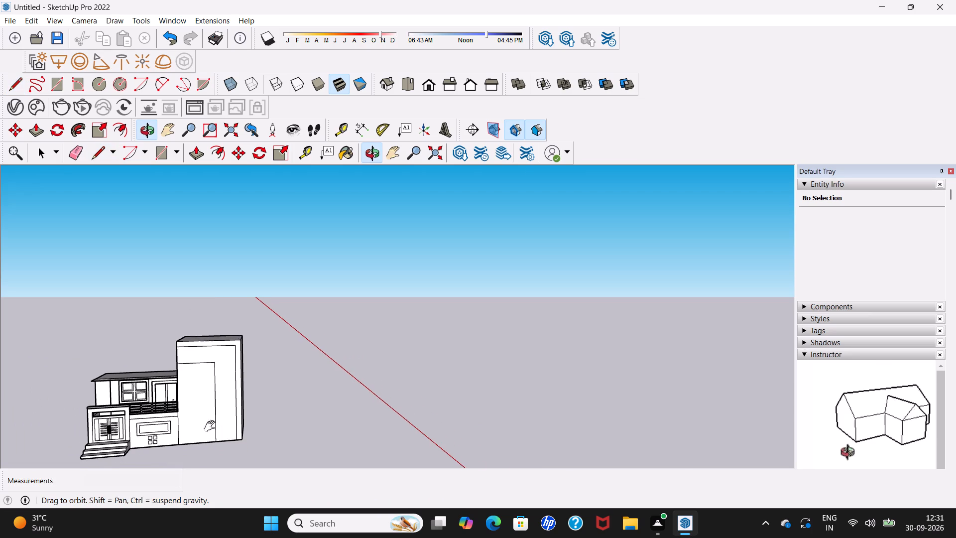
middle_click_drag(212, 426, 231, 371, "shift")
scroll(231, 367, "up", 3)
scroll(188, 280, "up", 12)
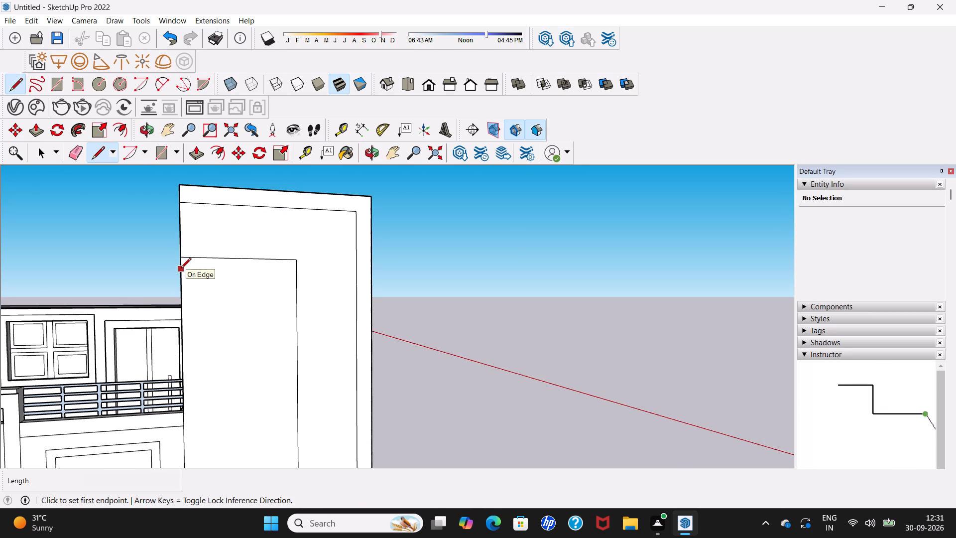
left_click(181, 269)
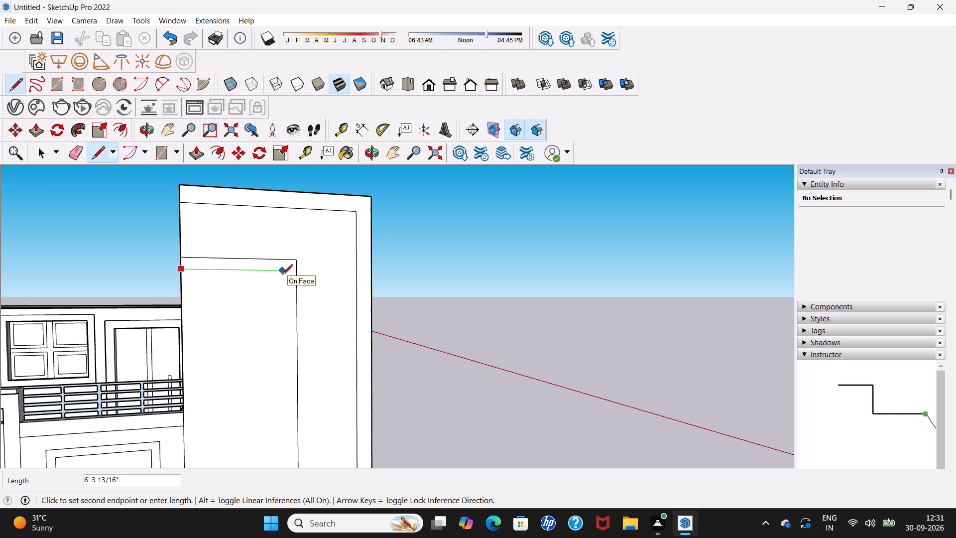
left_click(282, 275)
scroll(281, 341, "down", 6)
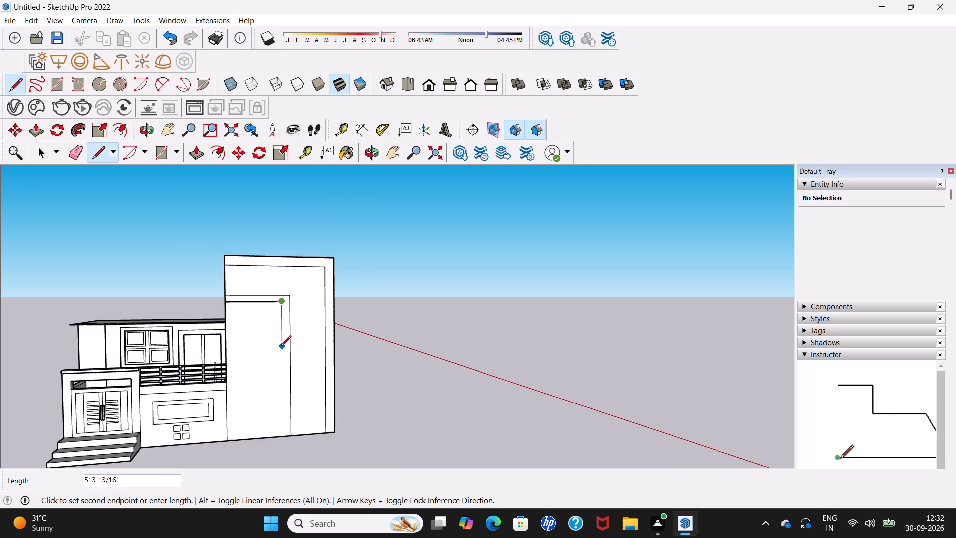
scroll(281, 360, "down", 4)
left_click(280, 418)
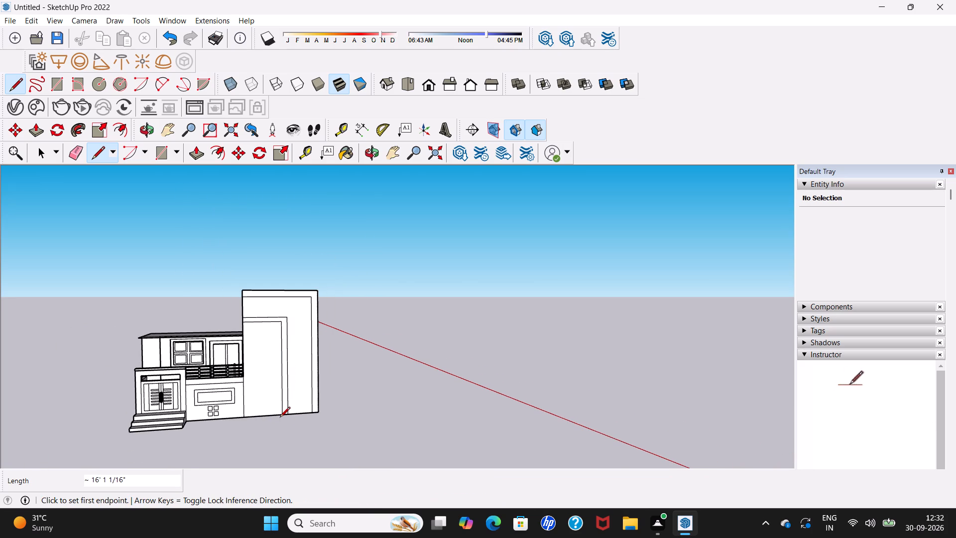
Draw an upright window rectangle about 6' 8" high by 3' 11" wide inside the innermost L-shaped outline on the tall block.
scroll(280, 418, "down", 3)
scroll(280, 418, "up", 8)
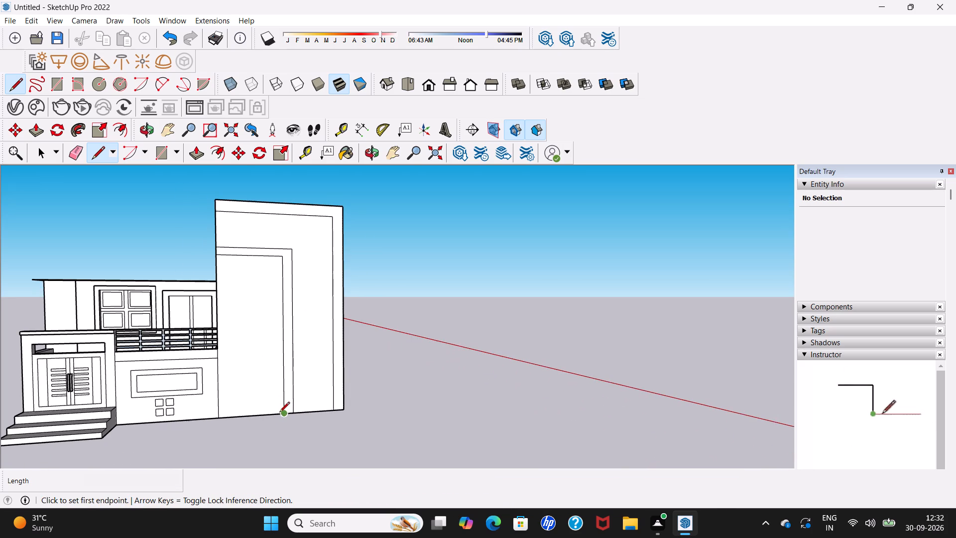
left_click(166, 152)
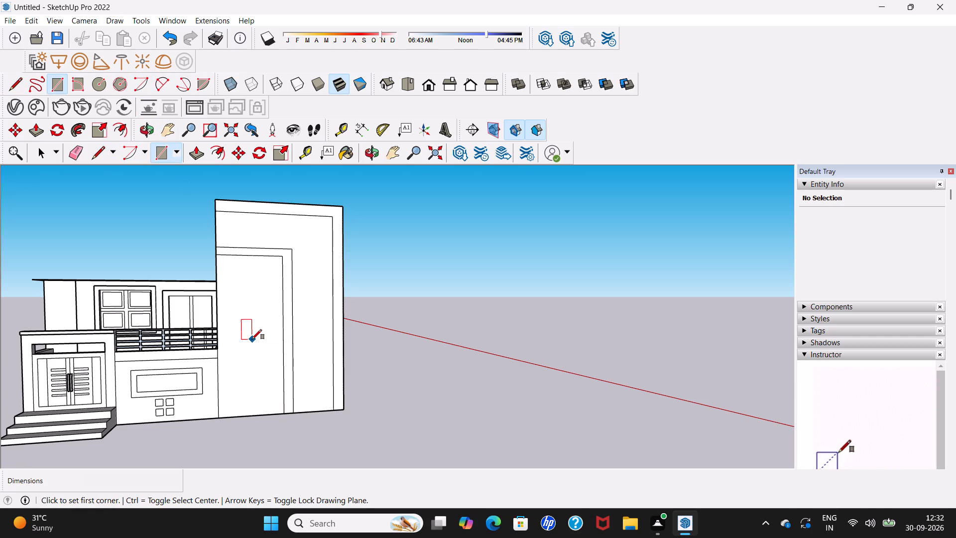
scroll(252, 336, "up", 4)
middle_click_drag(245, 323, 196, 298)
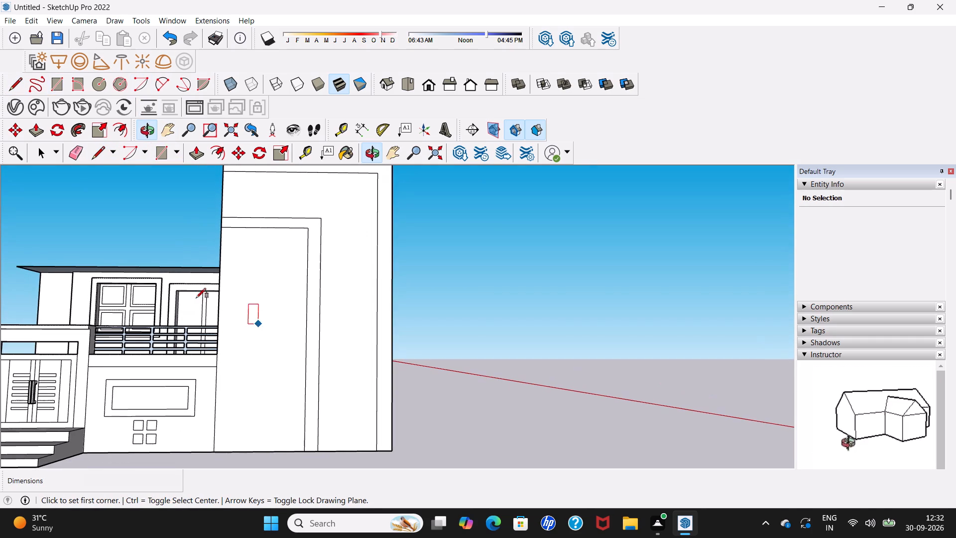
scroll(250, 339, "up", 2)
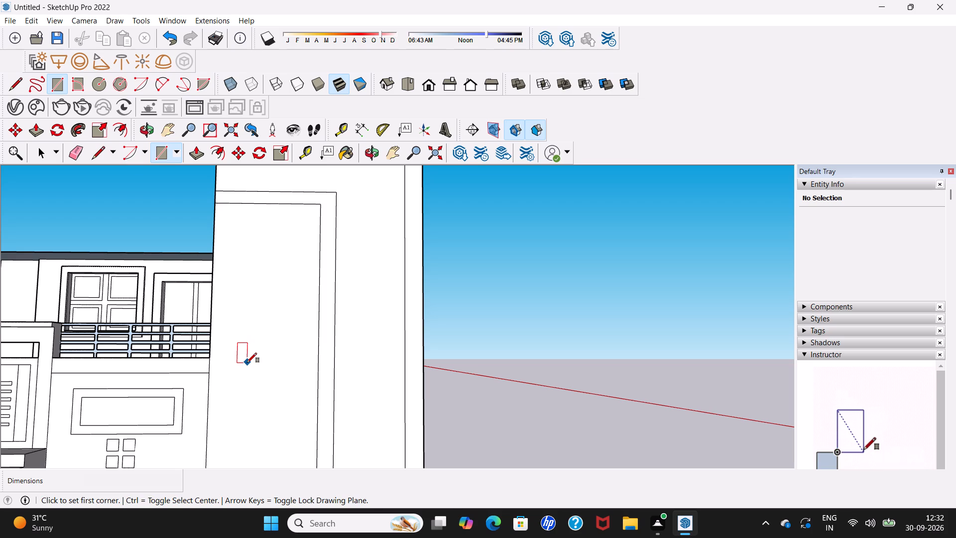
left_click_drag(247, 363, 247, 357)
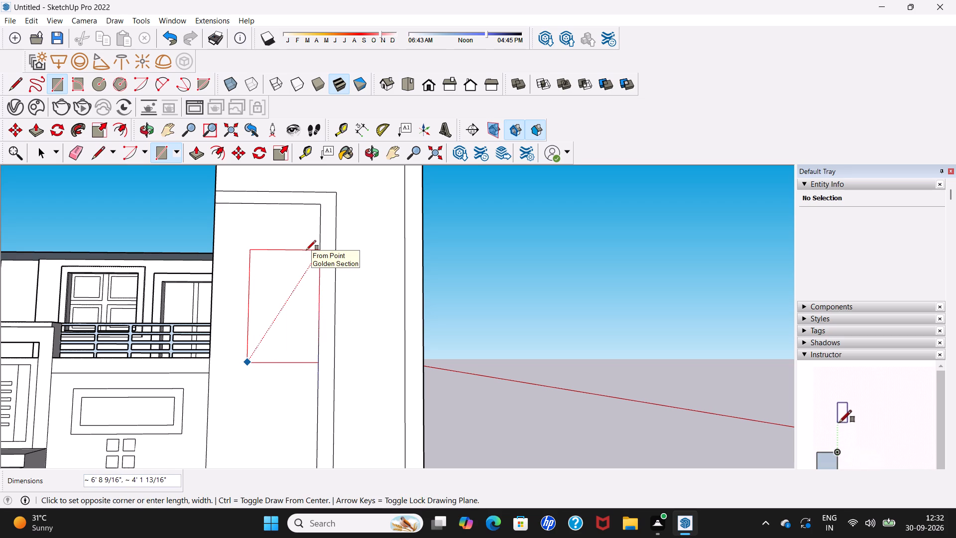
scroll(304, 251, "up", 2)
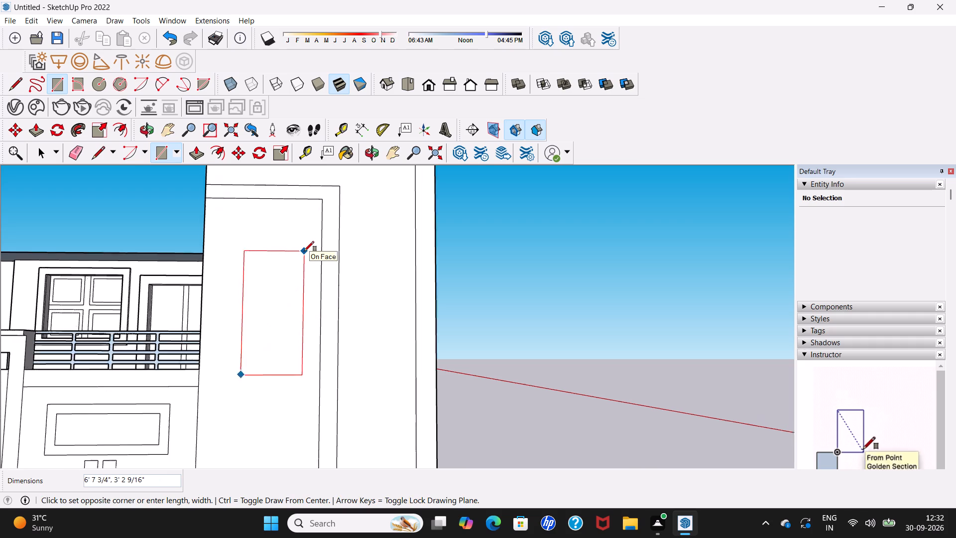
scroll(304, 251, "up", 7)
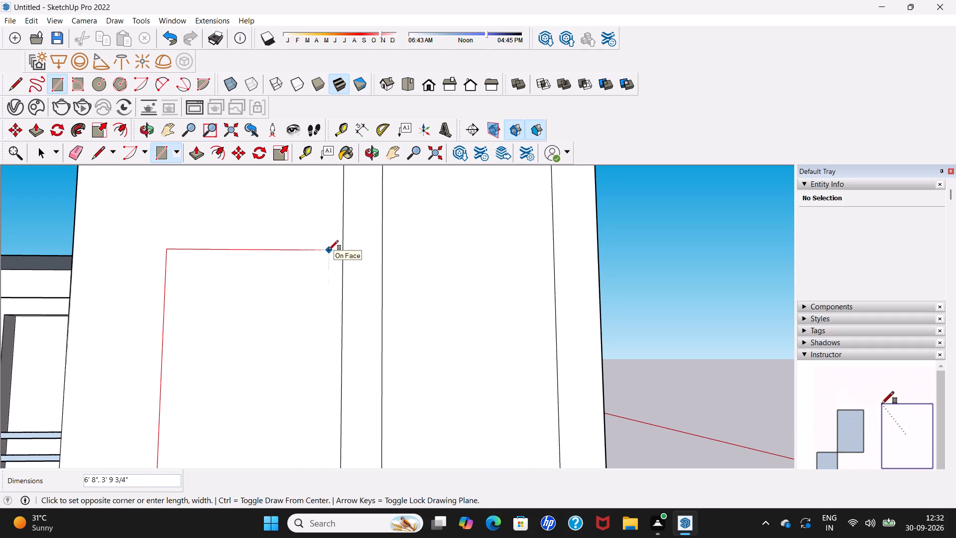
scroll(330, 250, "up", 5)
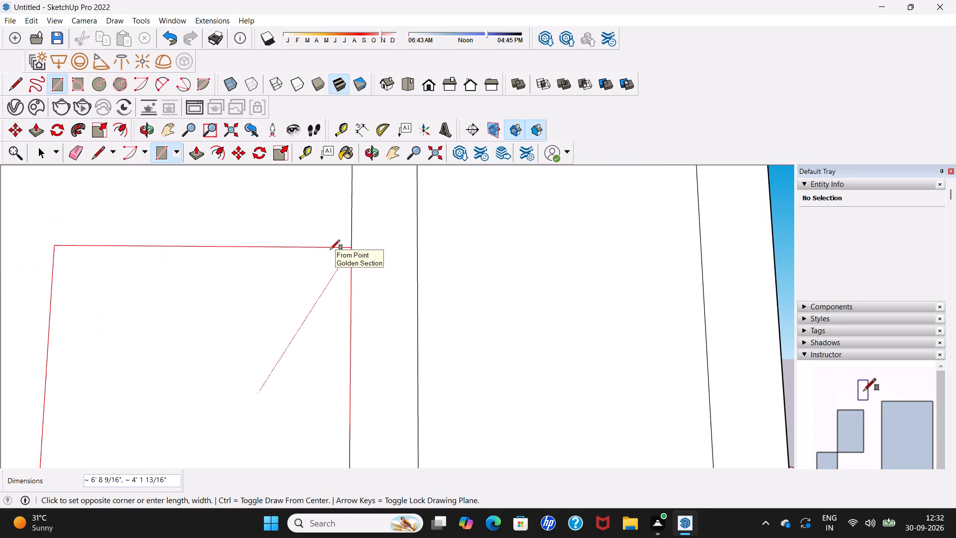
left_click(337, 248)
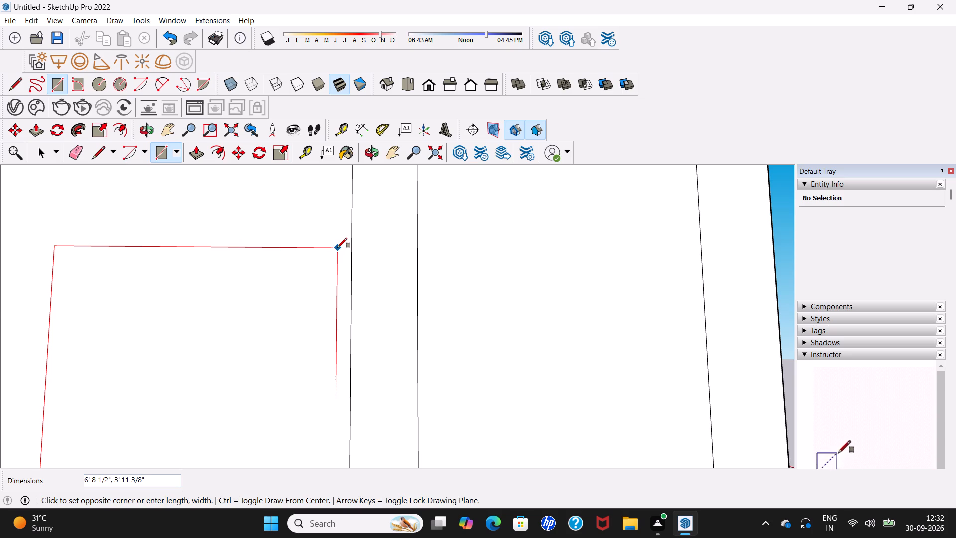
scroll(337, 248, "down", 19)
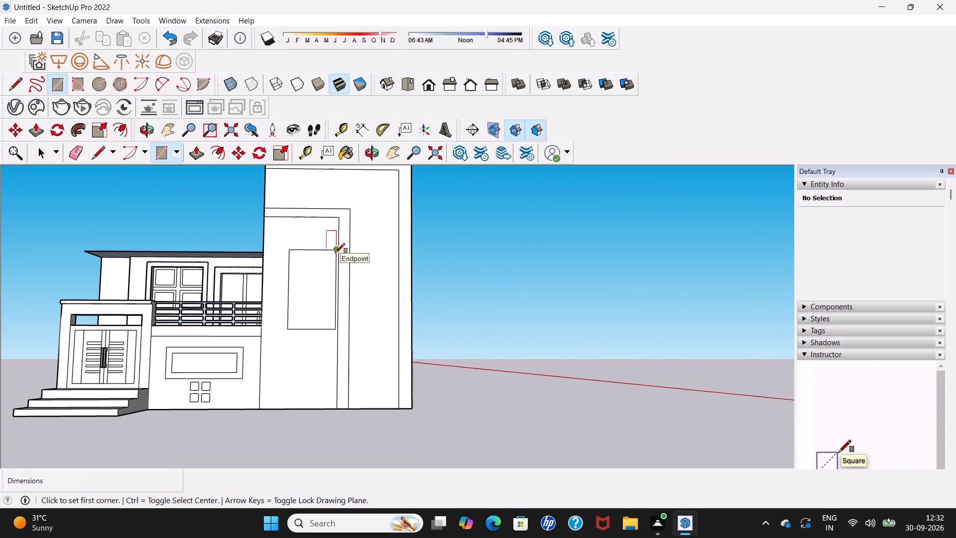
key("space")
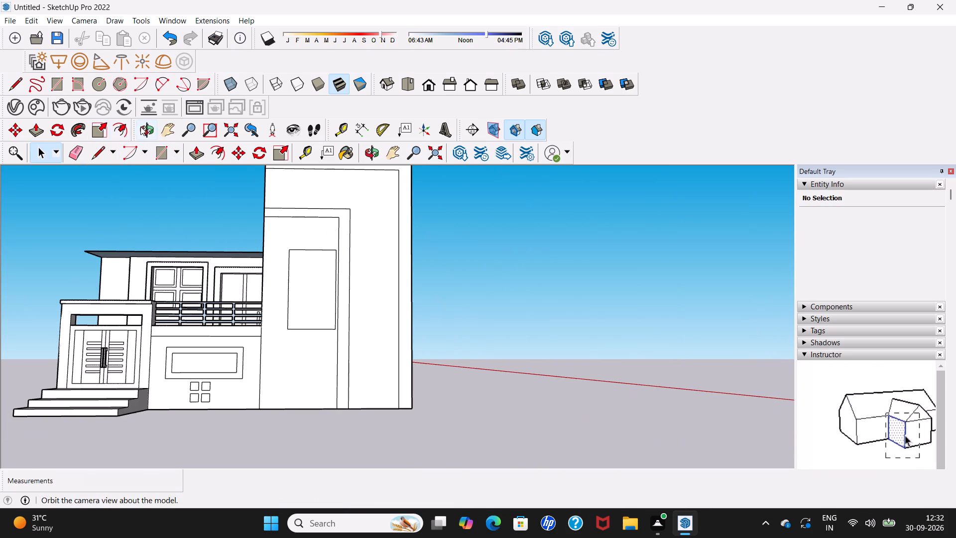
Offset the window rectangle inward to form a frame, and offset the resulting inner face inward again by about 1 11/16".
left_click(115, 128)
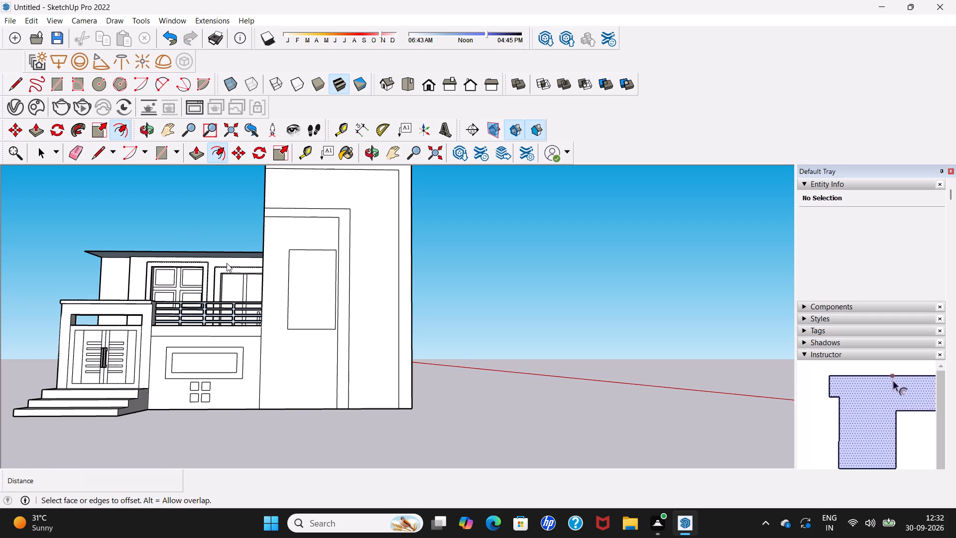
scroll(286, 300, "up", 8)
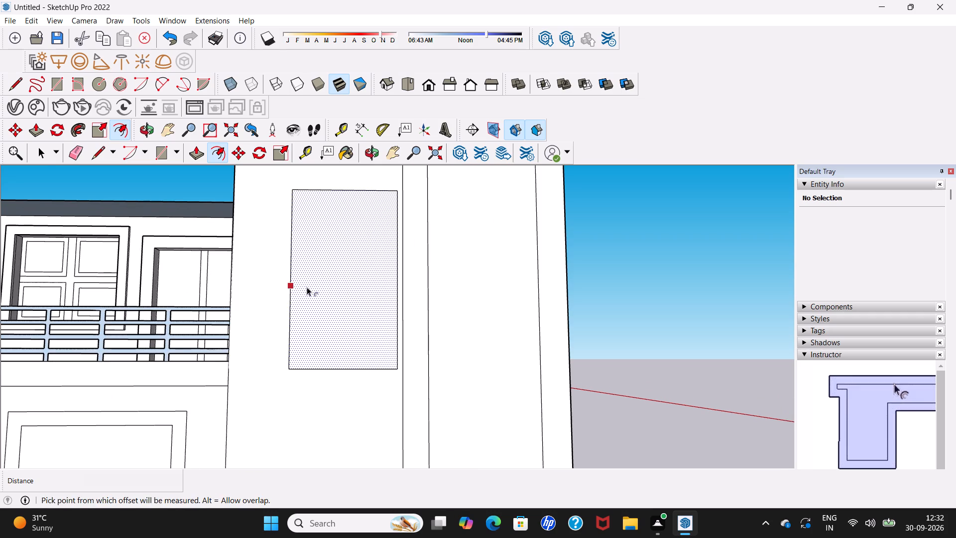
left_click(312, 290)
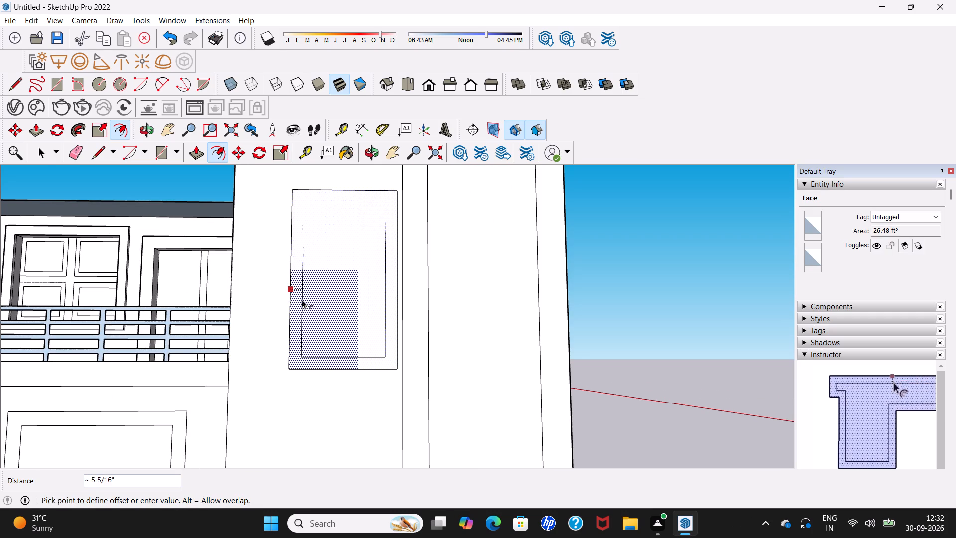
left_click(300, 301)
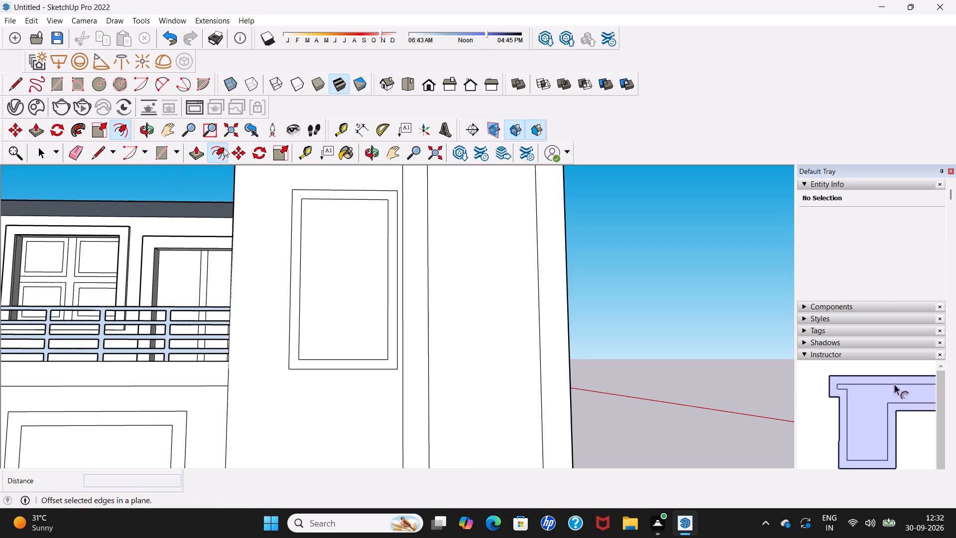
left_click(337, 269)
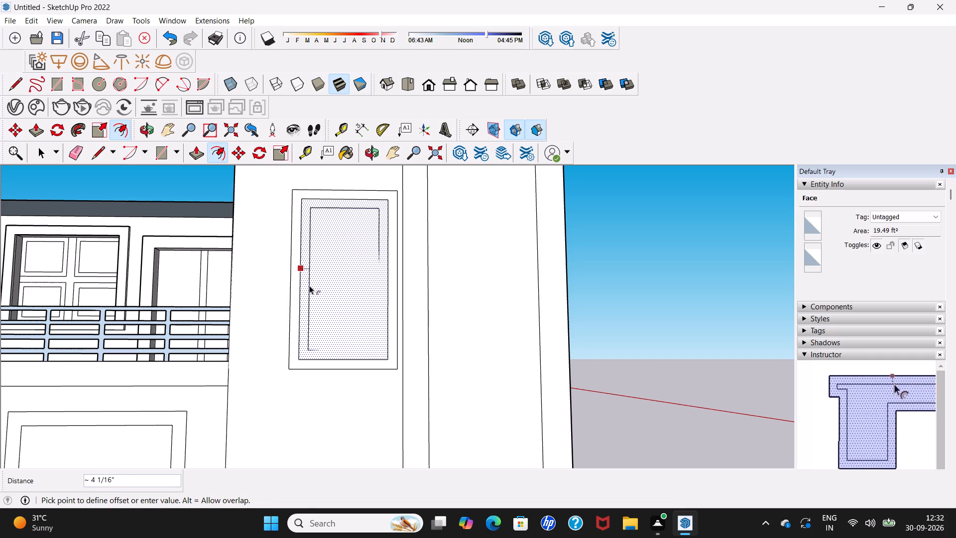
left_click(304, 289)
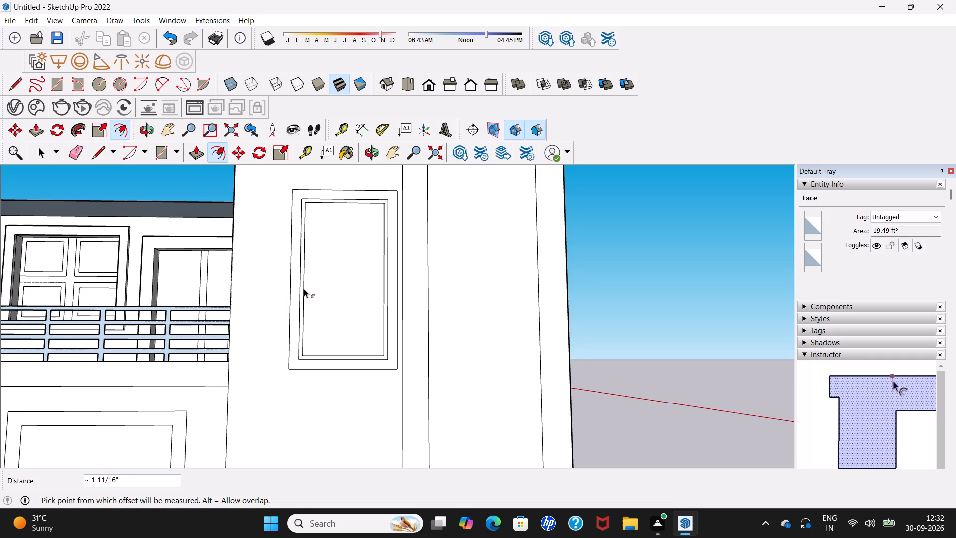
scroll(304, 289, "down", 6)
key("space")
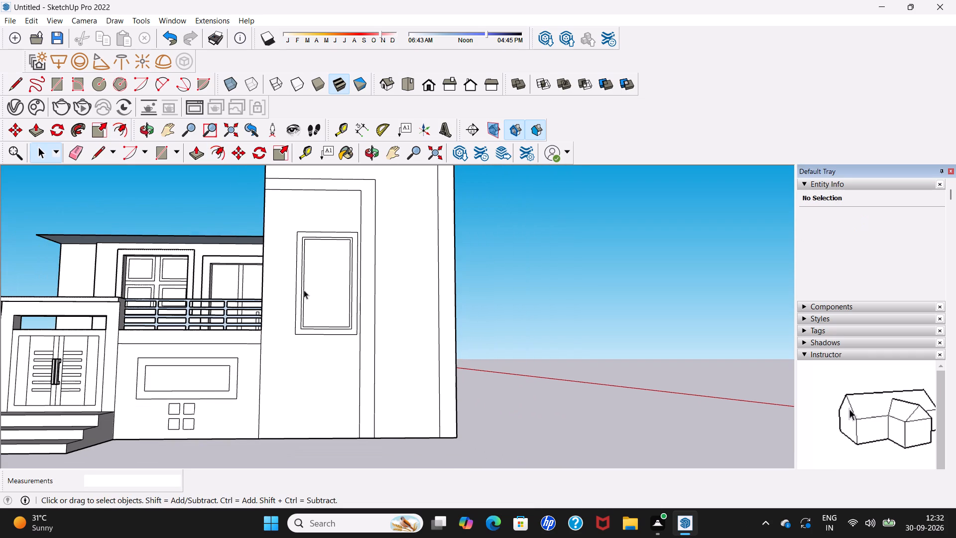
Examine the tall block from its side and check the whole house front.
scroll(304, 290, "down", 5)
middle_click_drag(304, 290, 150, 305)
scroll(304, 290, "down", 1)
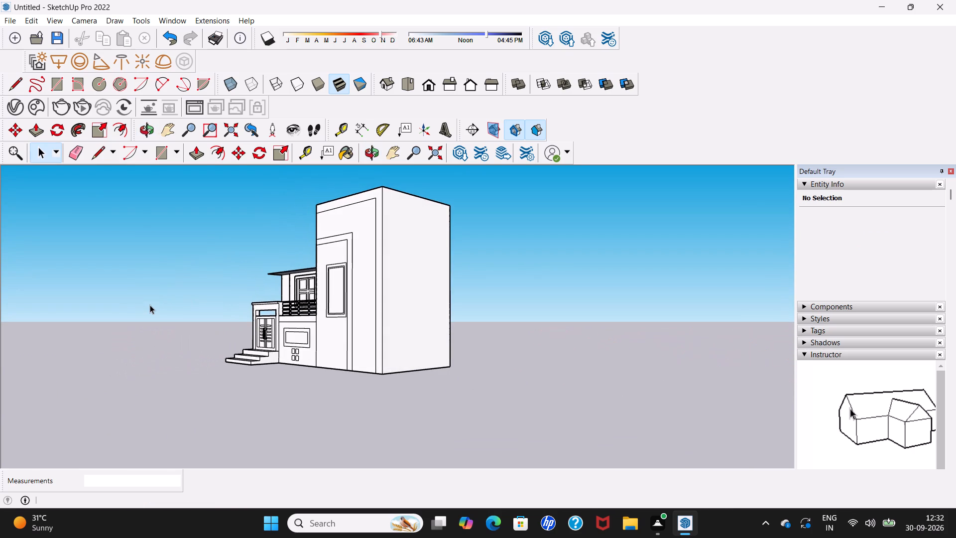
scroll(150, 305, "up", 4)
scroll(217, 296, "down", 5)
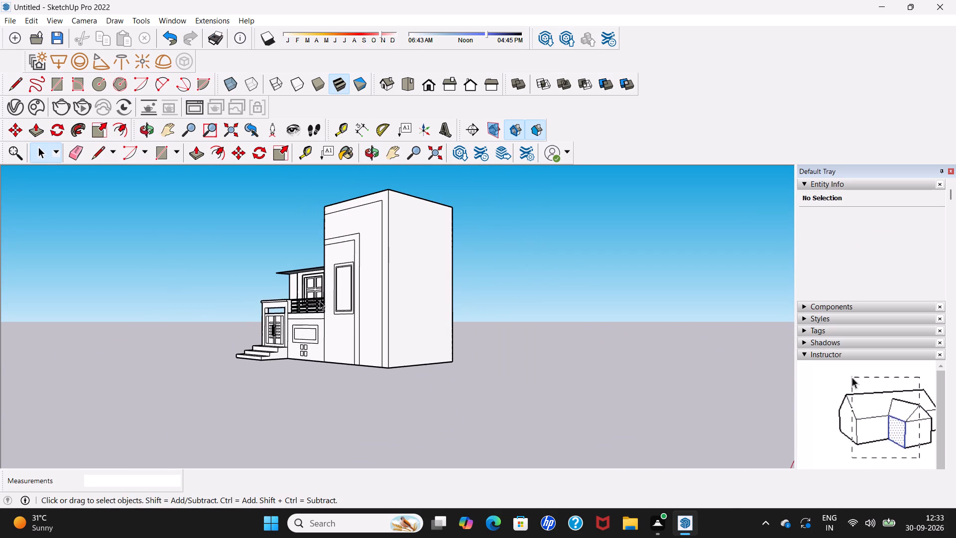
scroll(322, 301, "up", 2)
middle_click_drag(322, 301, 434, 288)
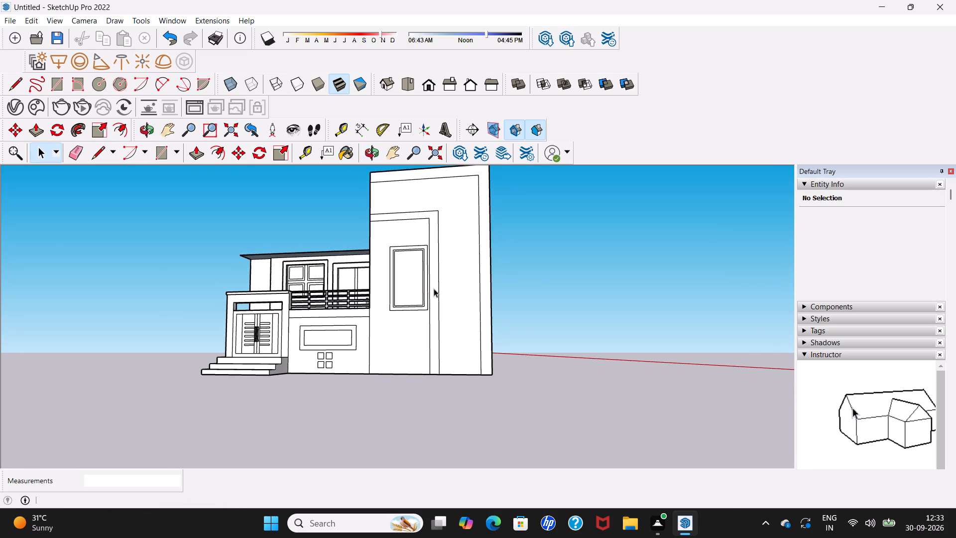
scroll(434, 288, "down", 3)
scroll(434, 288, "up", 4)
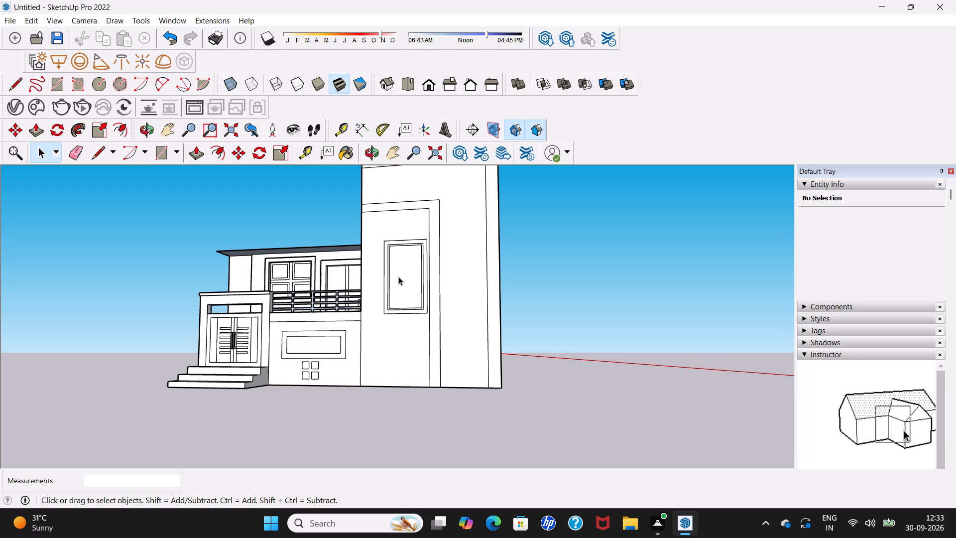
middle_click_drag(398, 276, 471, 276)
Draw a horizontal rectangle about 2' 9" wide by 11" high below the framed window on the tall block's front face.
scroll(427, 330, "up", 1)
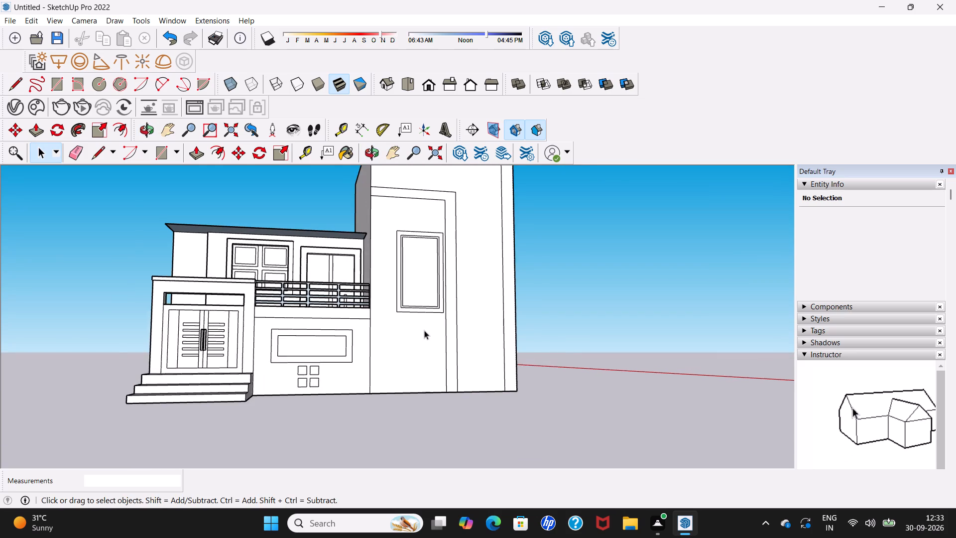
scroll(423, 330, "up", 2)
left_click(166, 157)
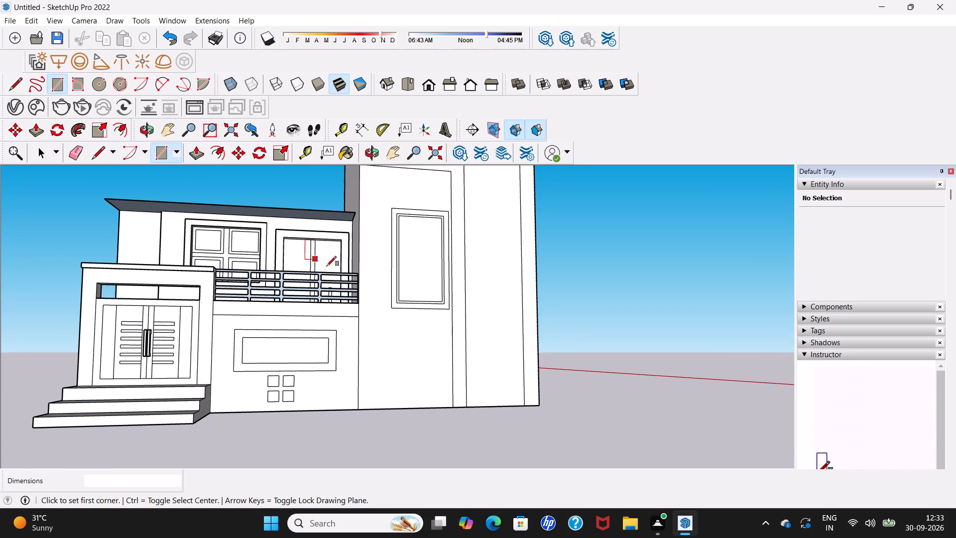
scroll(401, 331, "up", 2)
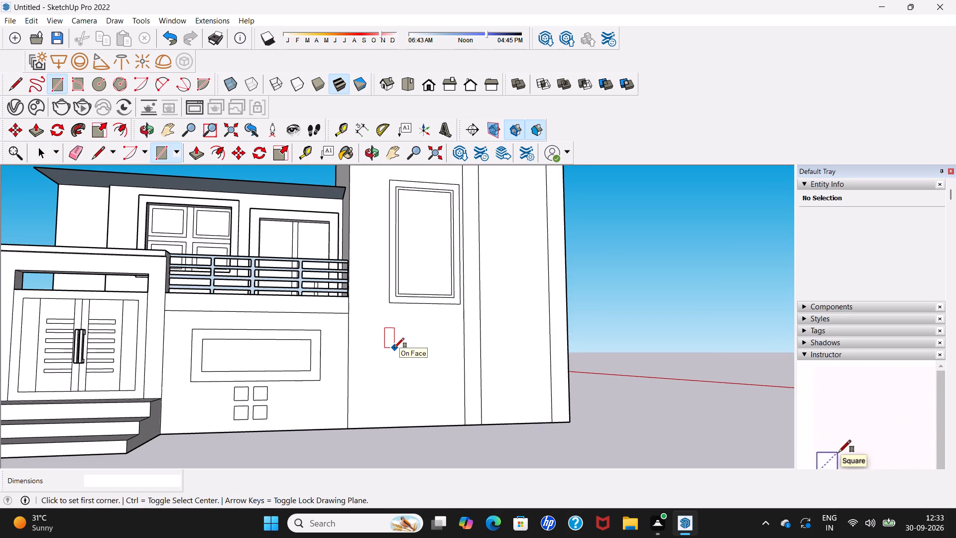
left_click(394, 348)
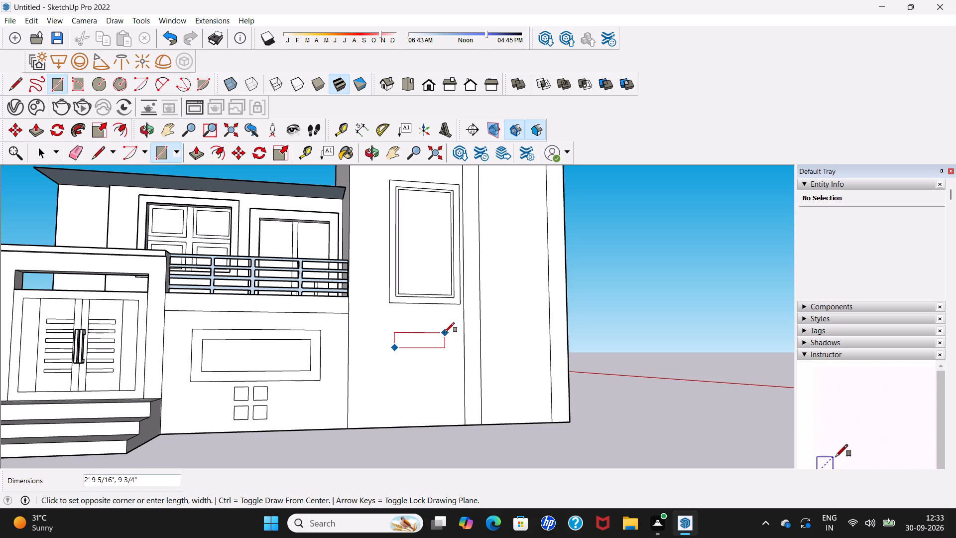
left_click(445, 330)
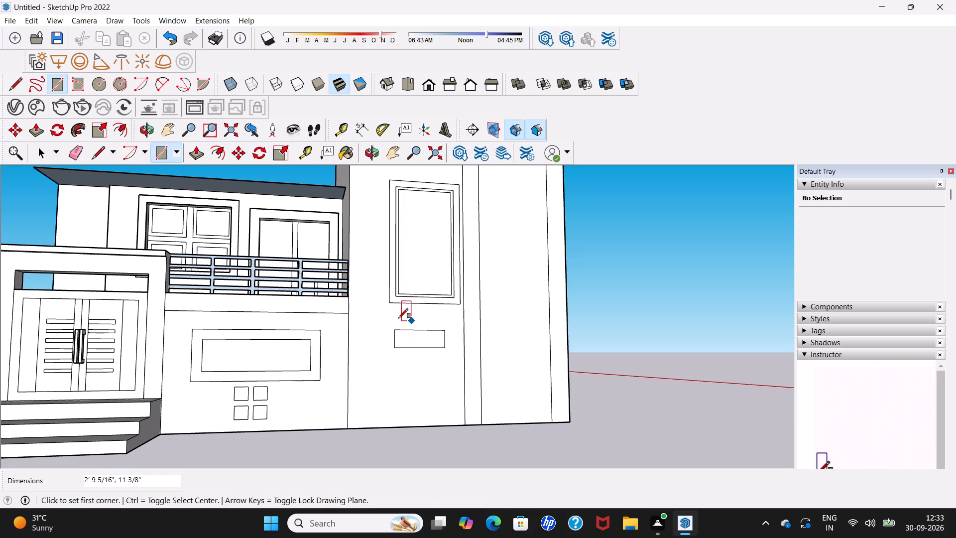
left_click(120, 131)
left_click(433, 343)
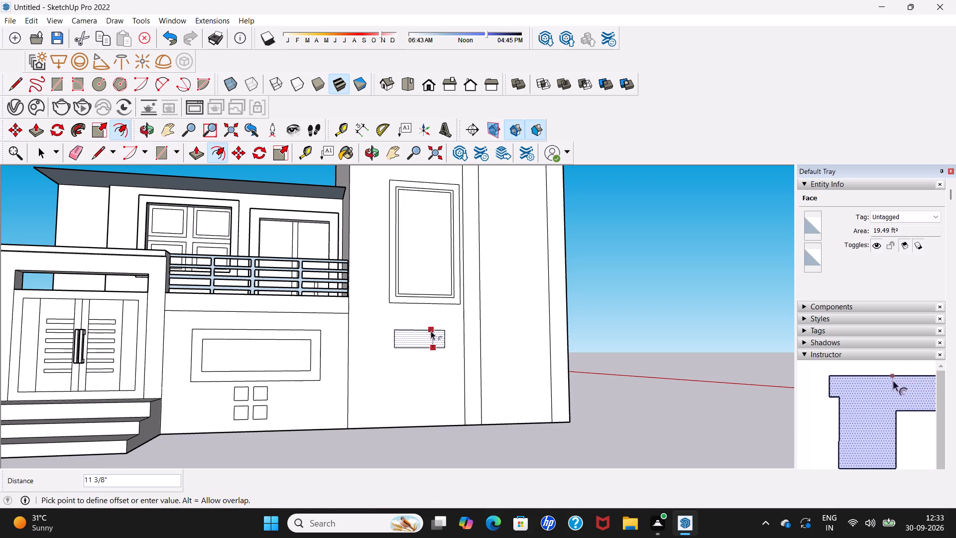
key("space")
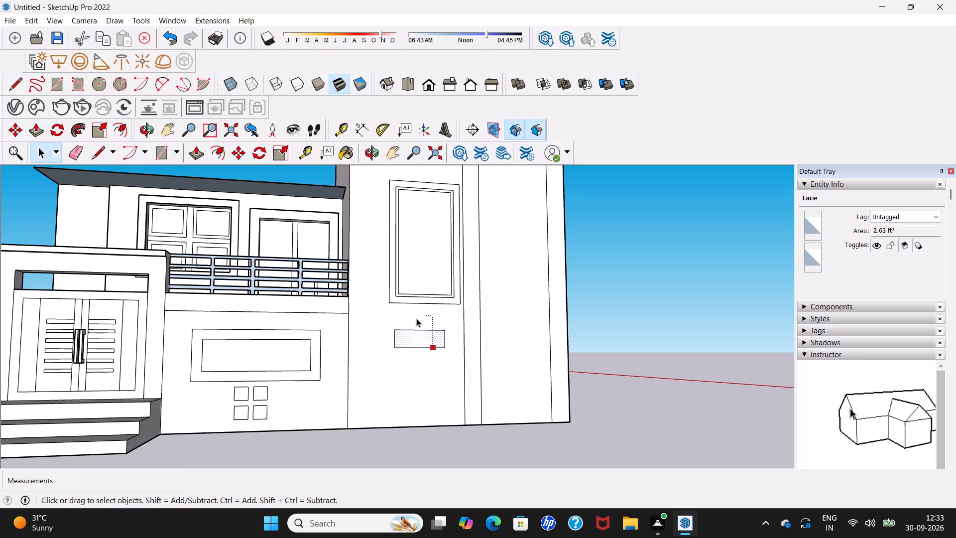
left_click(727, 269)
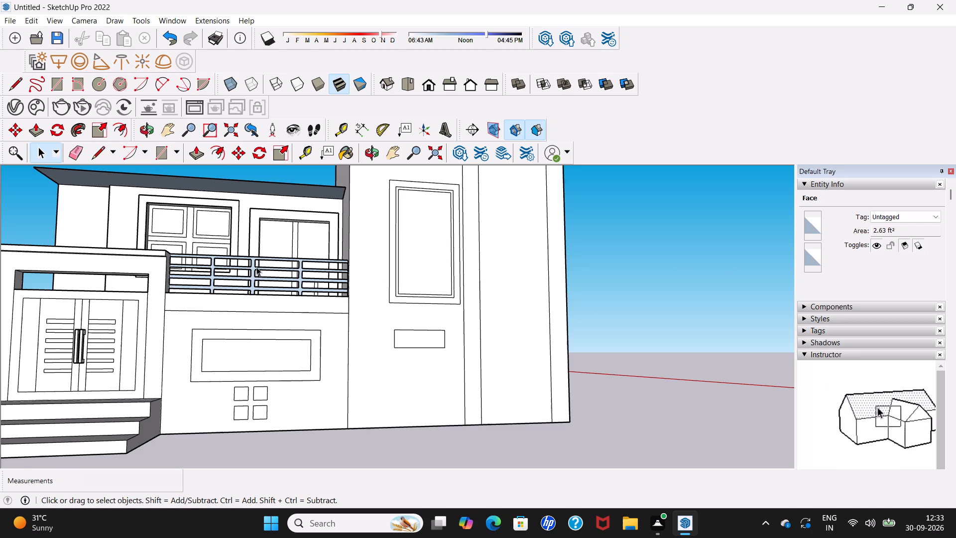
Offset the small horizontal rectangle below the tall block's window inward by about 3" to form a frame.
left_click(124, 133)
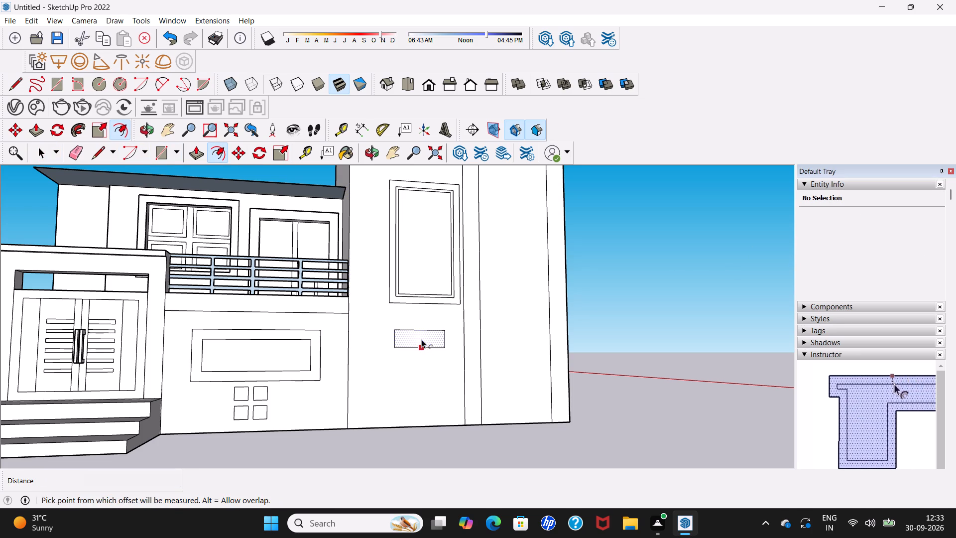
scroll(421, 339, "up", 4)
left_click(421, 339)
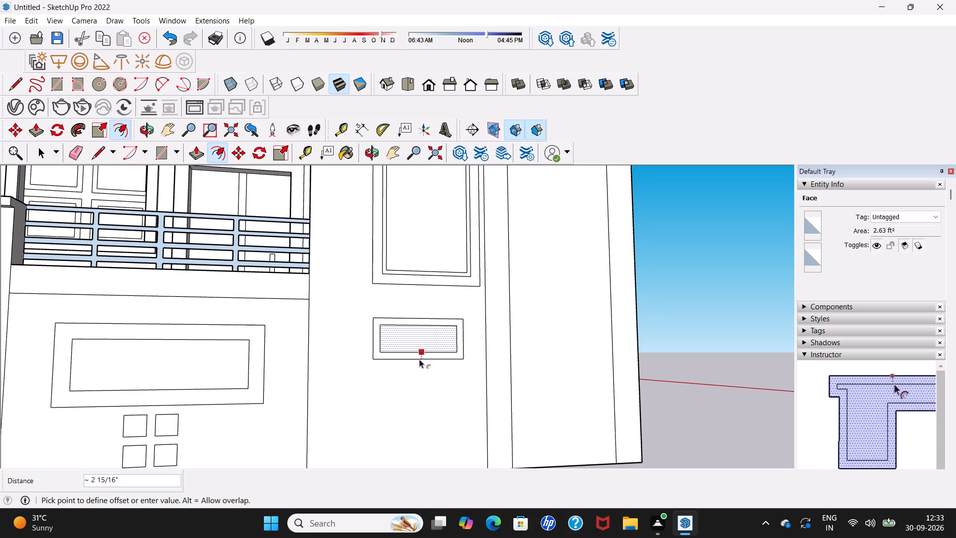
left_click(419, 359)
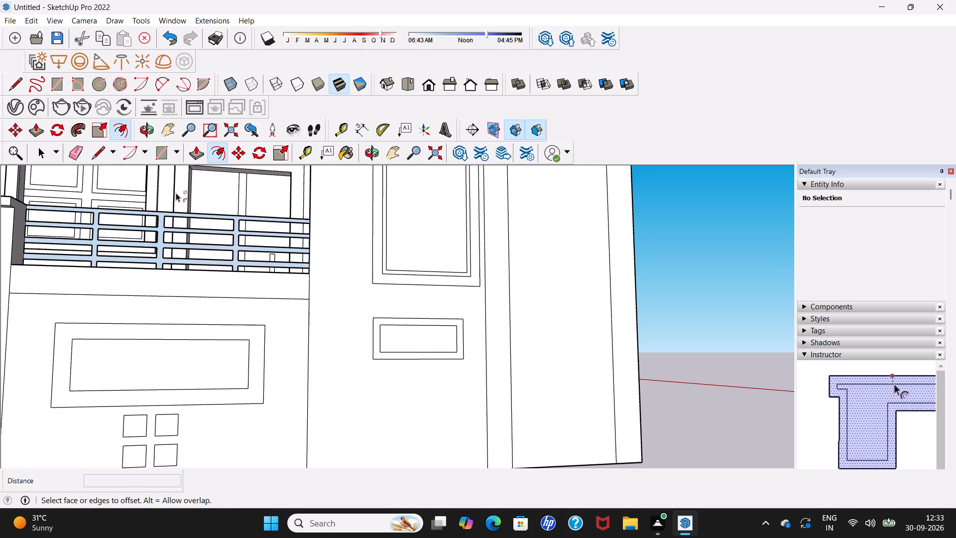
Copy one small square from the low wall onto the tall block and raise the copy about 11 11/16", just below the framed panel.
left_click(160, 148)
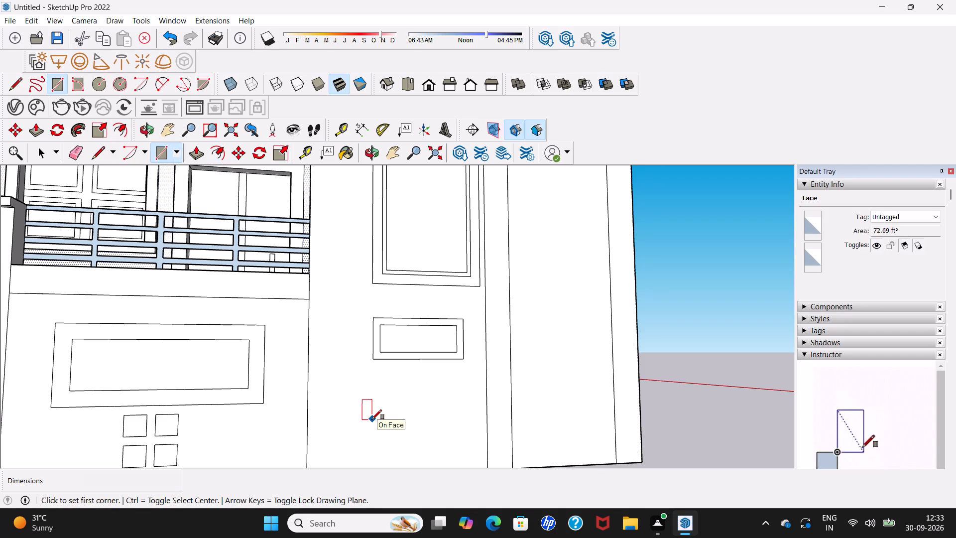
key("space")
scroll(372, 419, "down", 7)
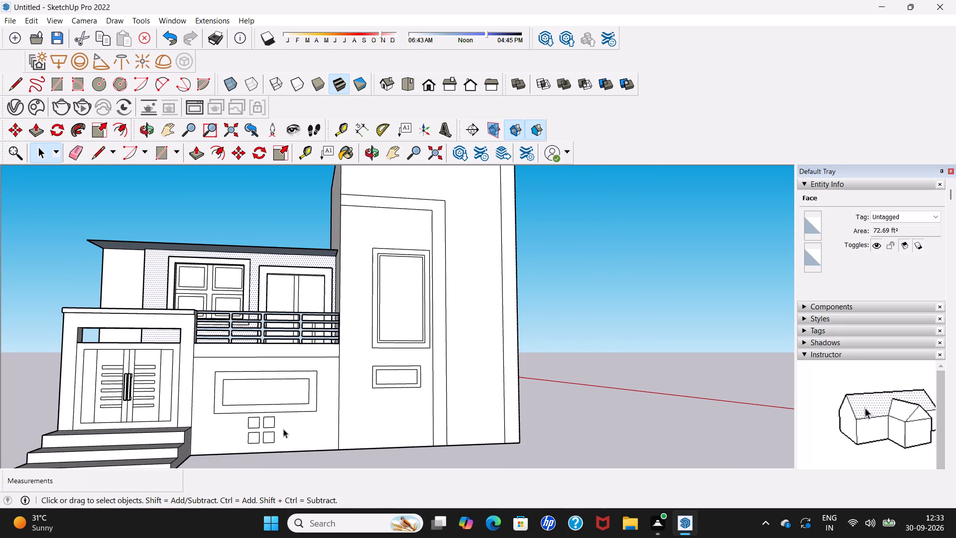
double_click(268, 421)
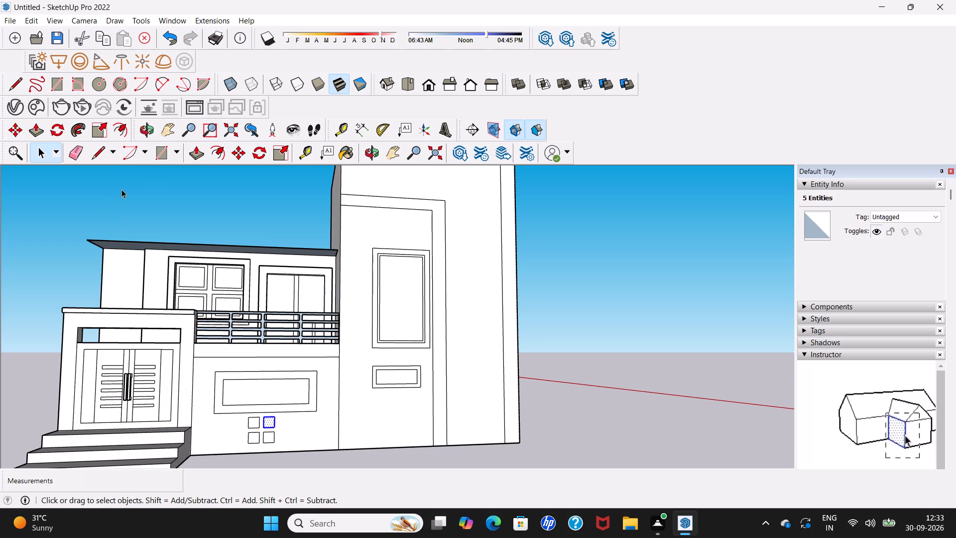
left_click(235, 149)
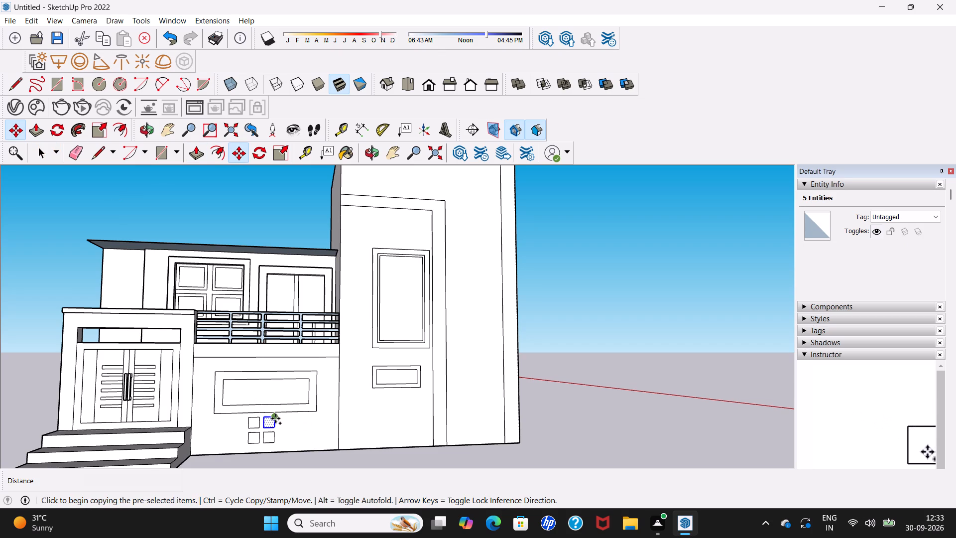
left_click(275, 418)
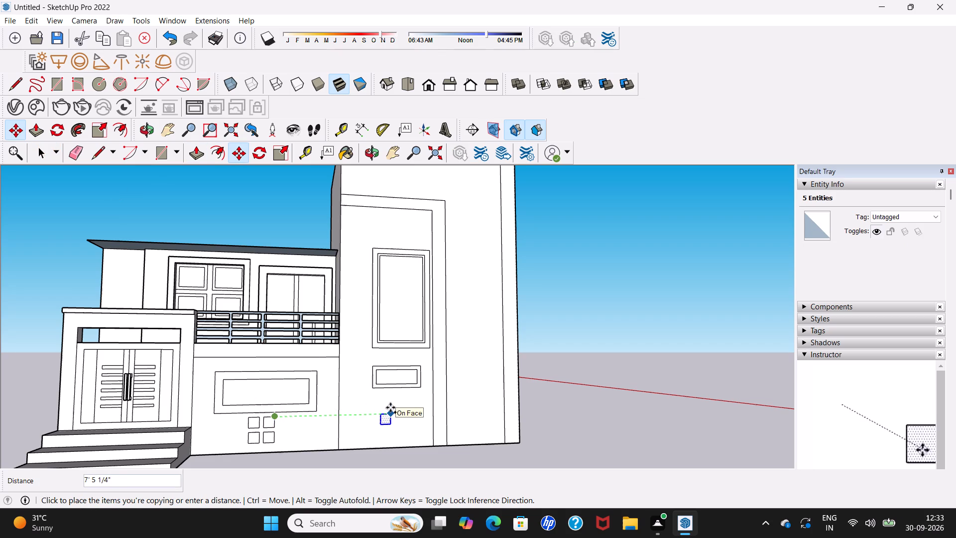
left_click(390, 407)
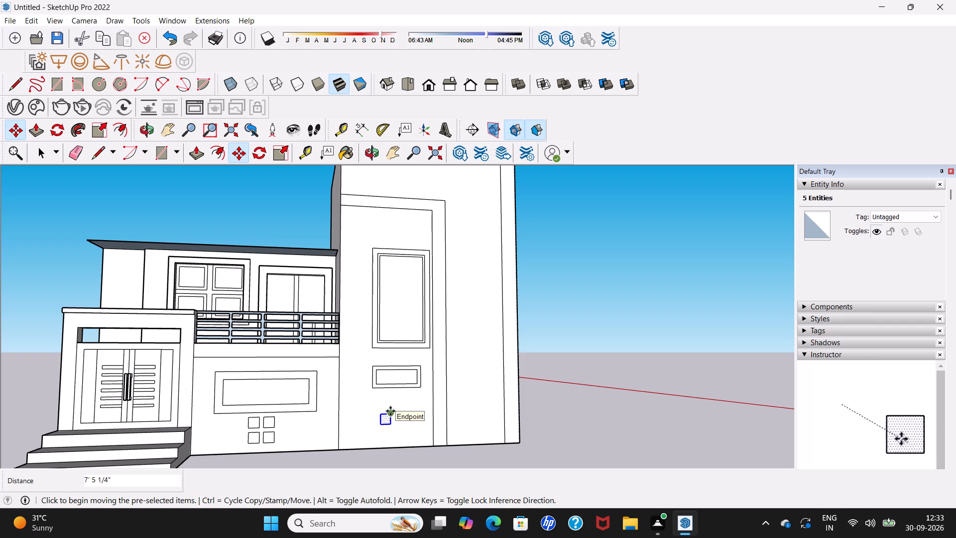
left_click(390, 411)
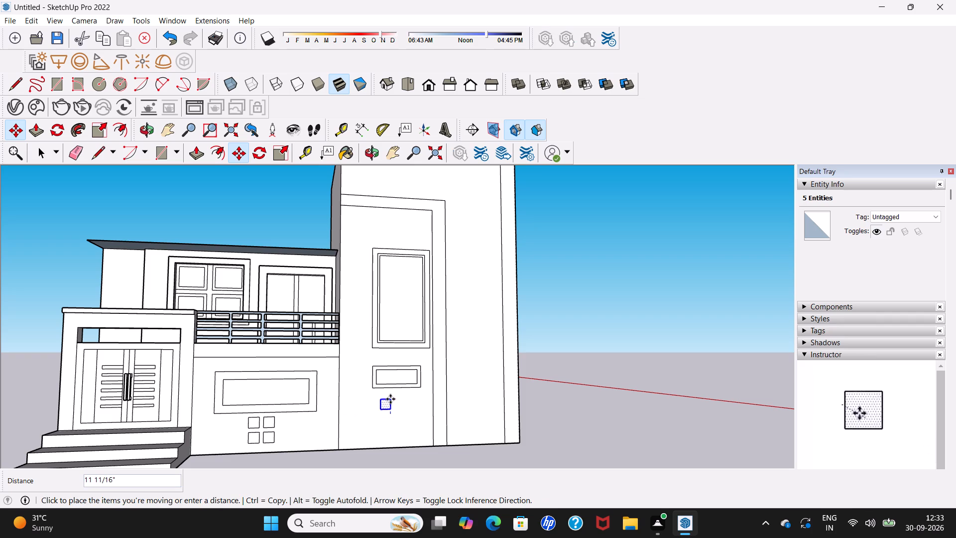
left_click(390, 399)
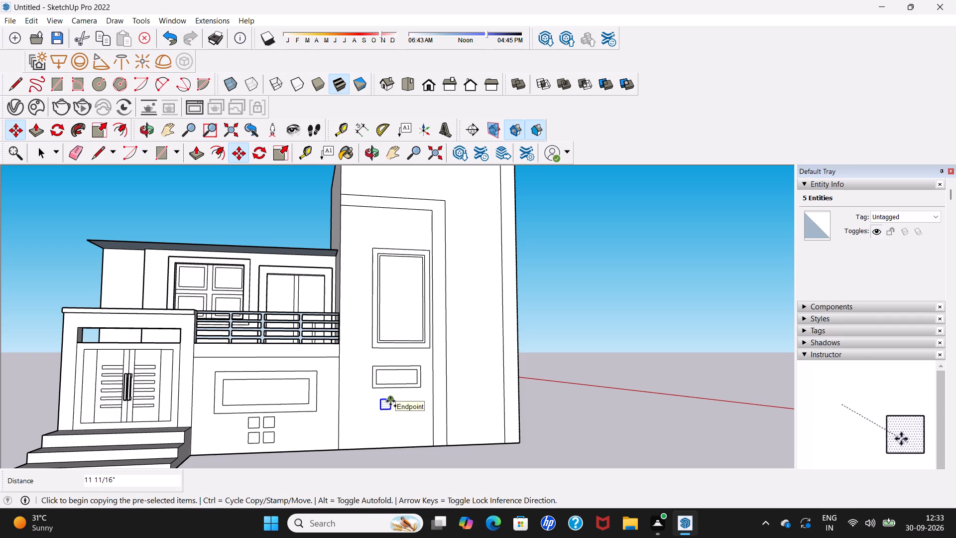
Copy the square sideways about 1' 1/2", downward, and back sideways about 1' 3/16" to complete a two-by-two group below the panel.
left_click(390, 401)
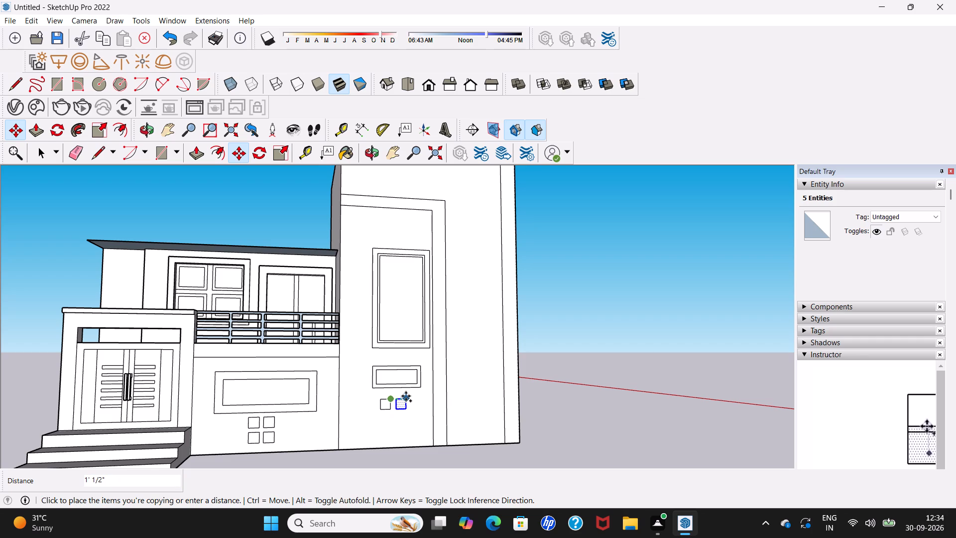
left_click(406, 396)
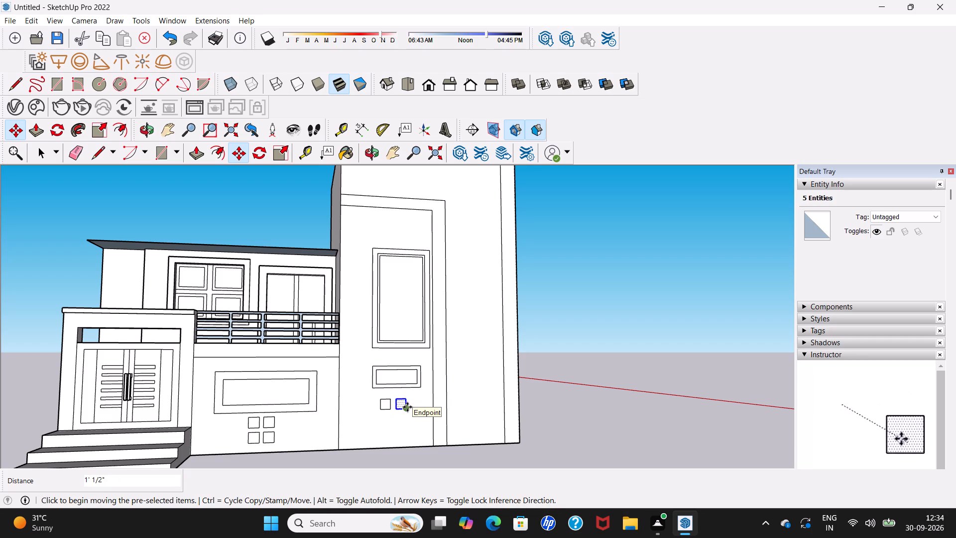
left_click(407, 407)
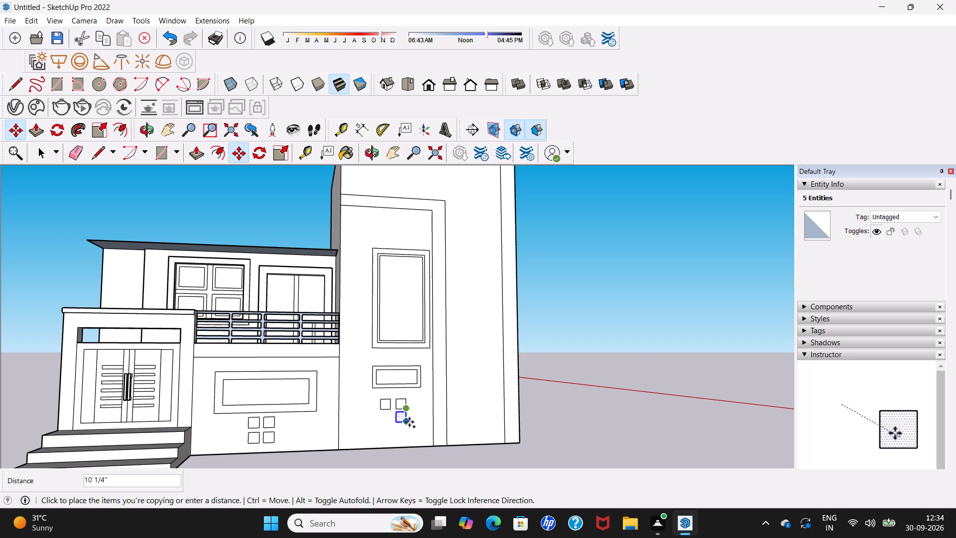
left_click(409, 423)
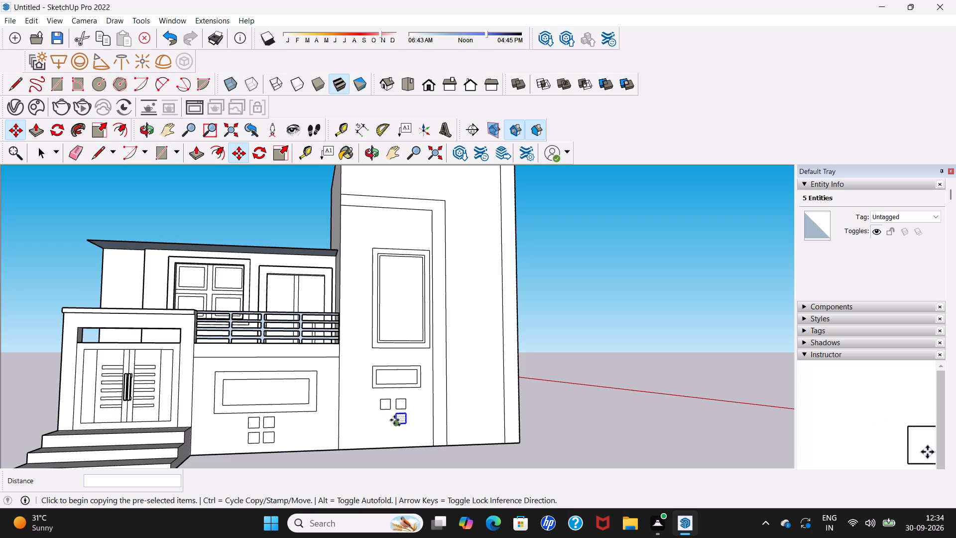
left_click(394, 420)
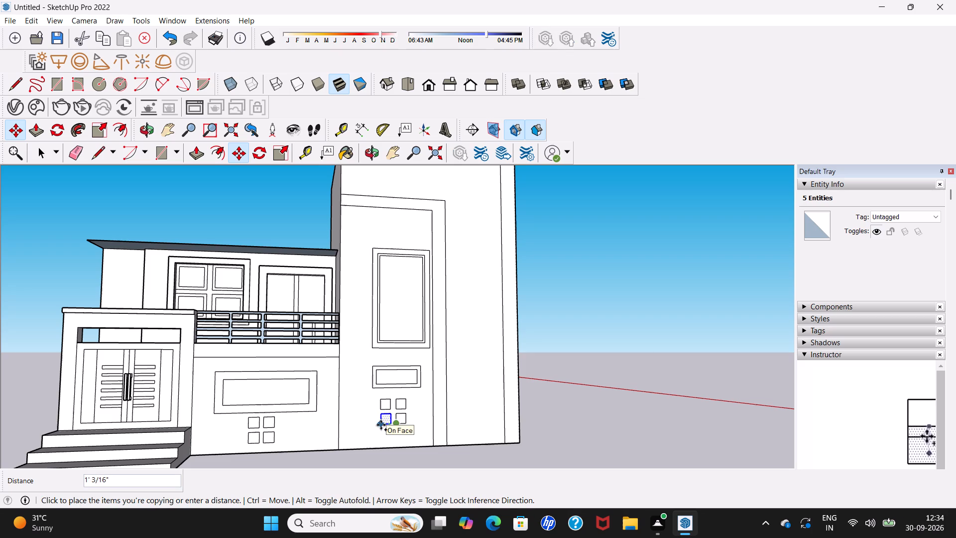
left_click(381, 425)
Copy the group's lower outer square 12' 6" straight up to sit above the tall block's framed window.
scroll(381, 415, "down", 5)
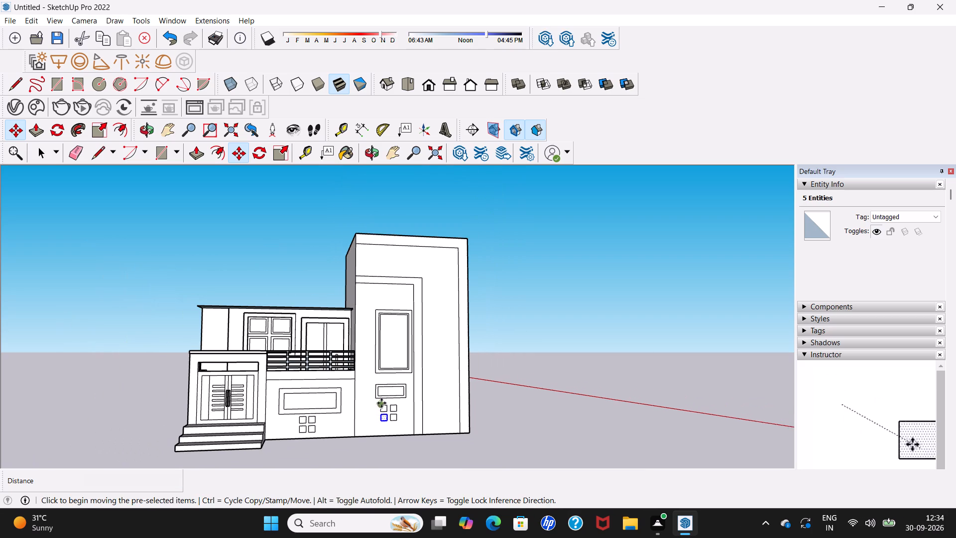
scroll(383, 421, "up", 6)
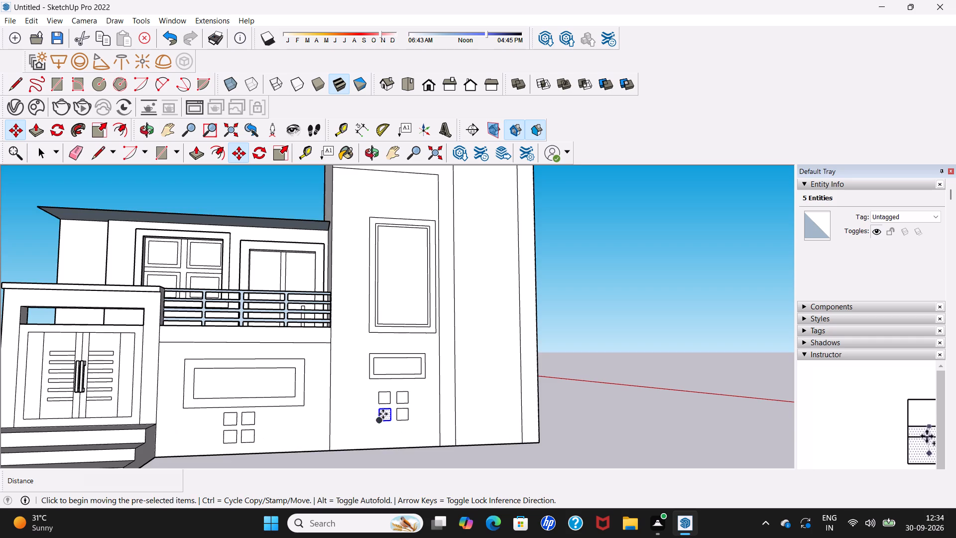
scroll(383, 414, "up", 4)
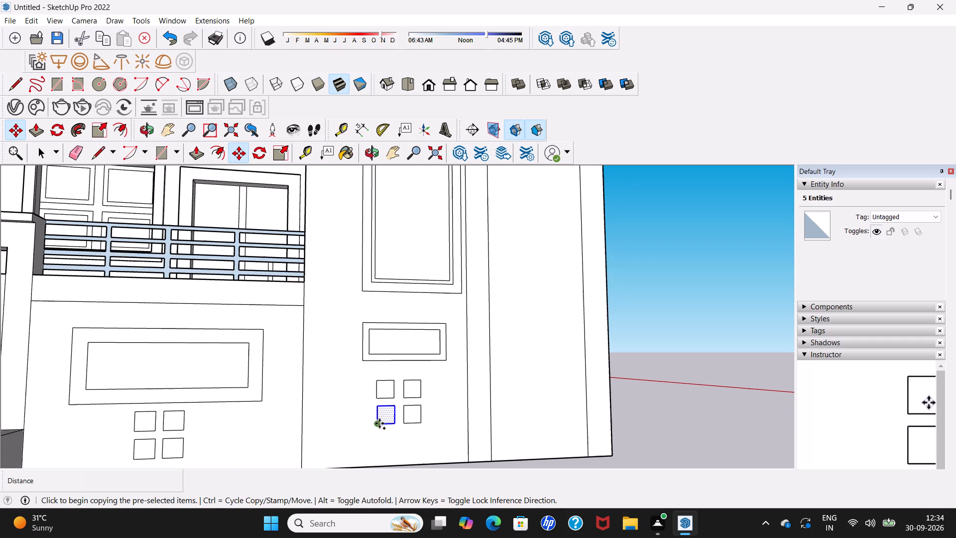
left_click(379, 423)
scroll(368, 351, "down", 11)
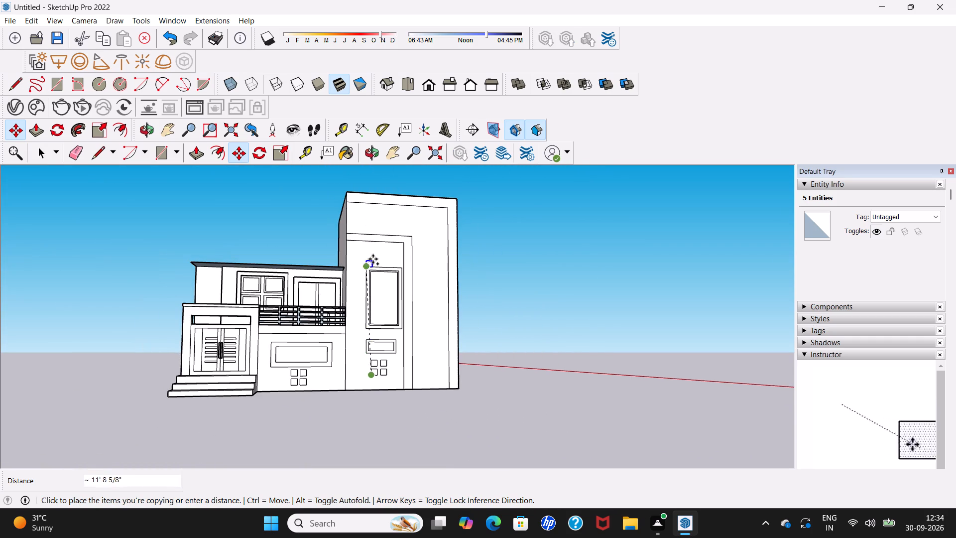
middle_click_drag(373, 259, 370, 404, "shift")
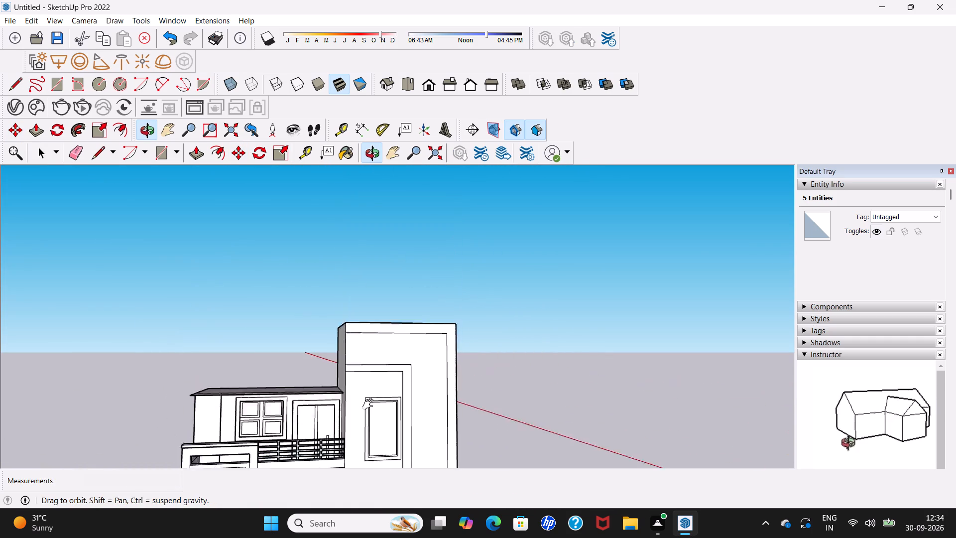
middle_click_drag(370, 404, 367, 421, "shift")
scroll(361, 405, "up", 3)
middle_click_drag(358, 401, 334, 306)
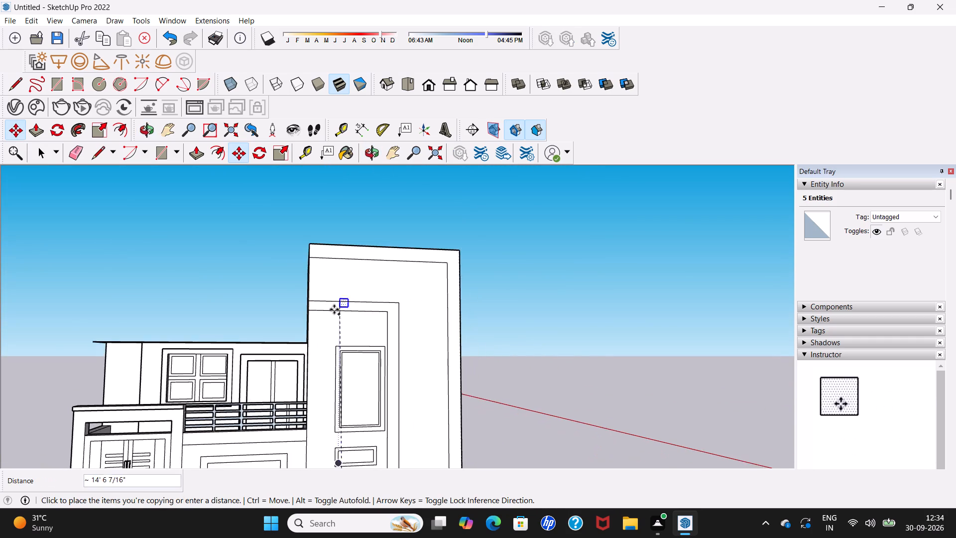
scroll(341, 336, "up", 3)
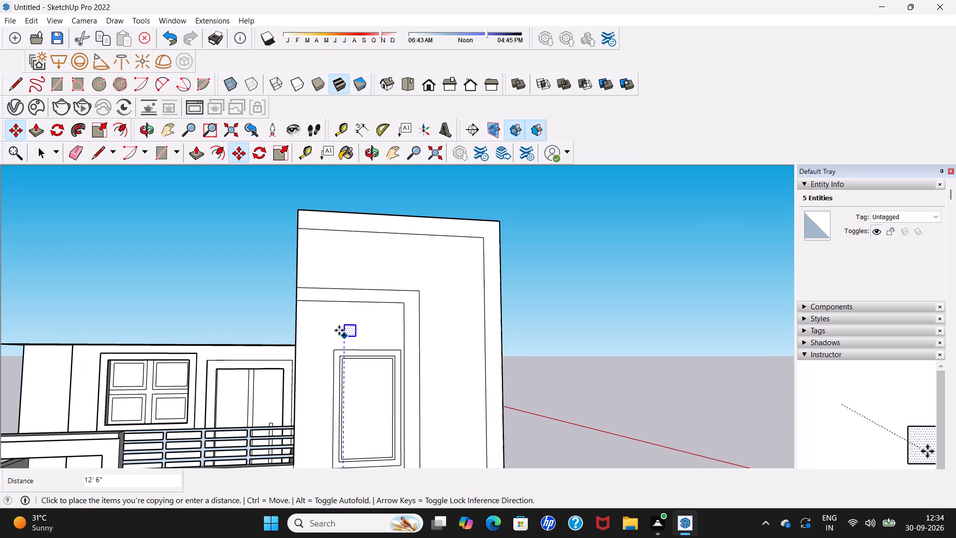
left_click(339, 330)
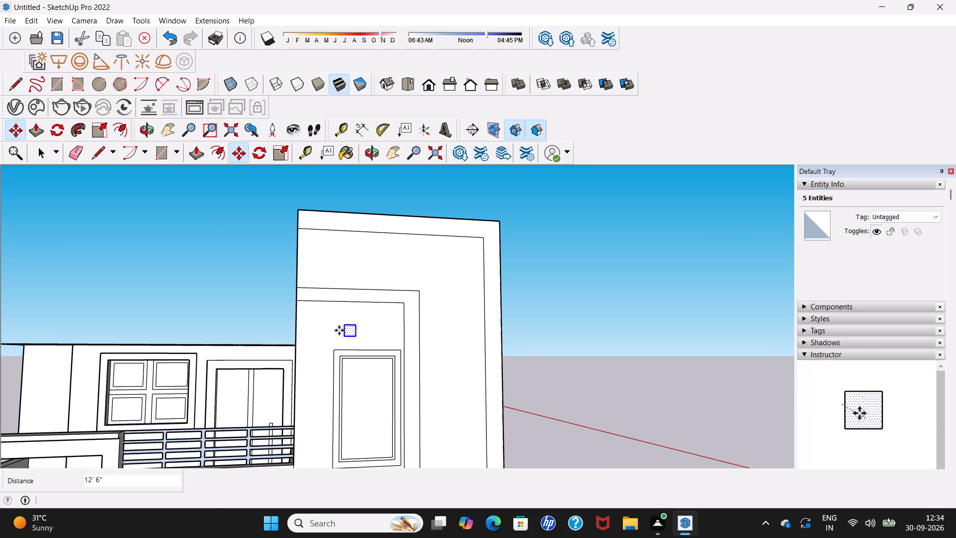
Copy the square above the window sideways about 1' 15/16", up about 11 1/4", and back about 1' 3/16" to form a two-by-two group.
left_click(356, 332)
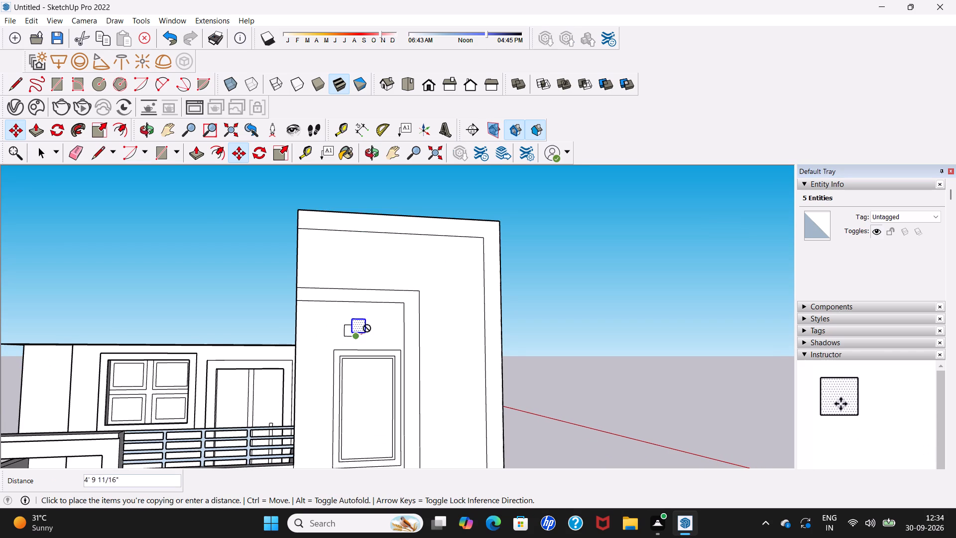
left_click(374, 341)
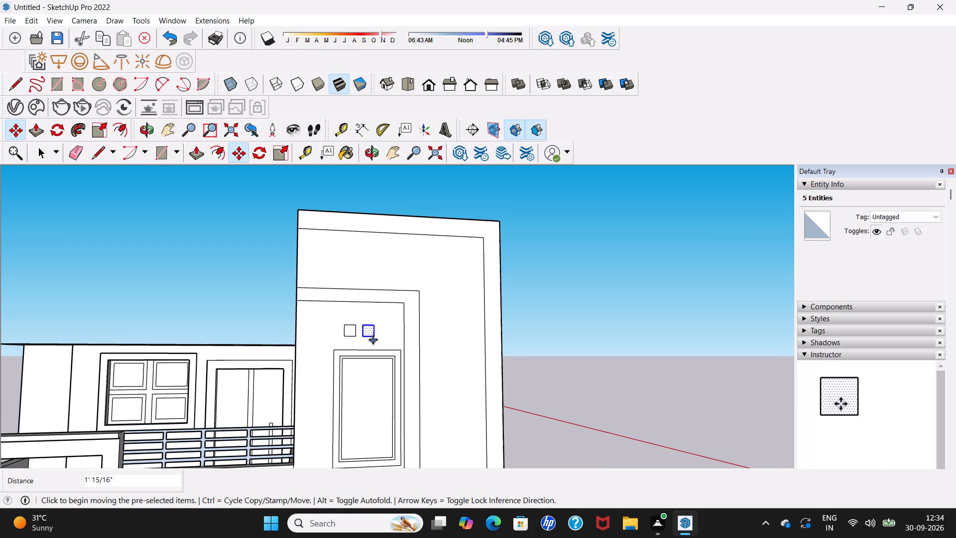
left_click(372, 324)
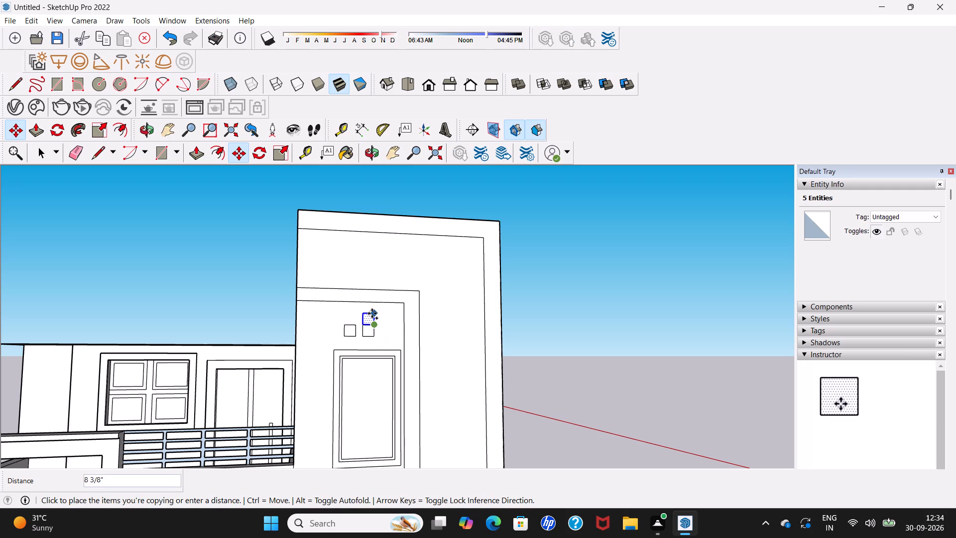
left_click(372, 309)
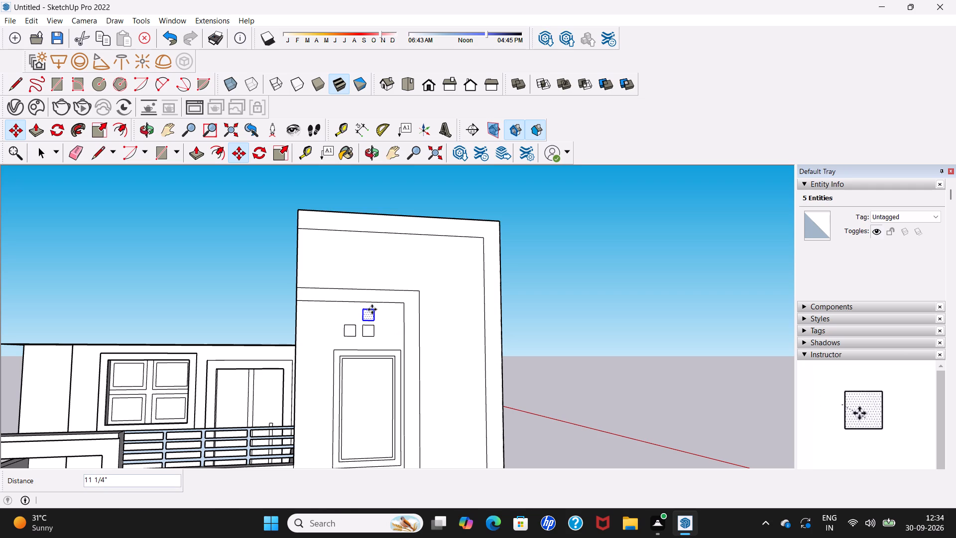
left_click(361, 307)
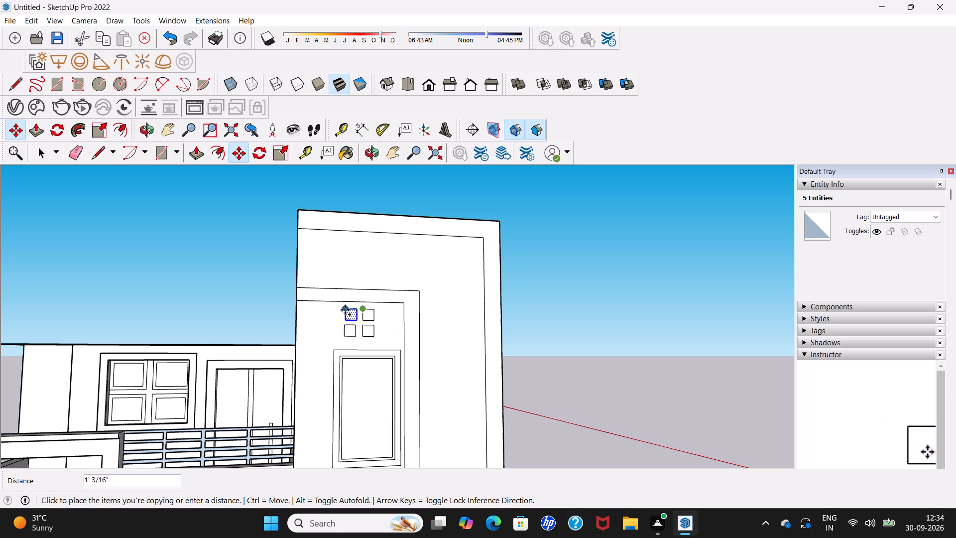
left_click(345, 310)
scroll(345, 310, "down", 11)
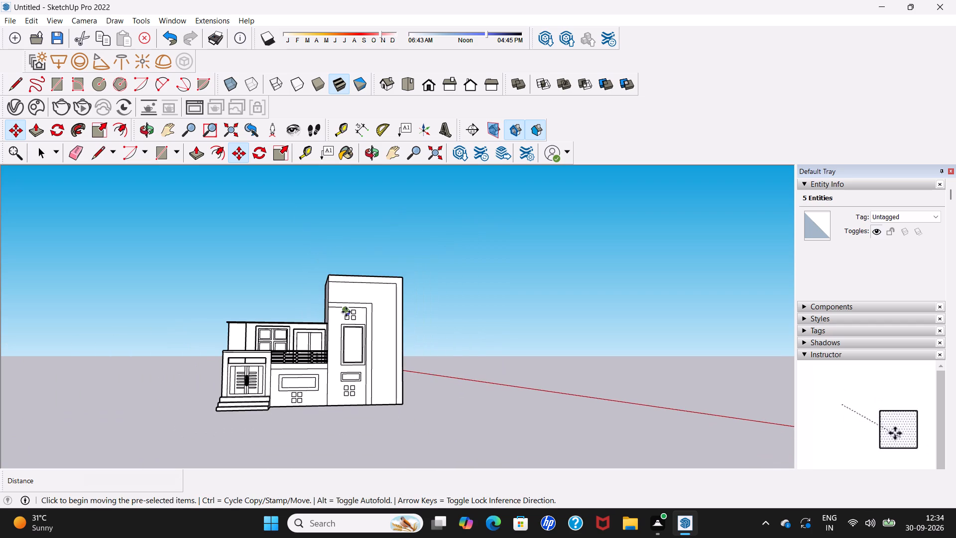
key("space")
Examine the whole house front from the side, the front and below, with nothing selected.
scroll(346, 312, "down", 5)
middle_click_drag(346, 313, 118, 336)
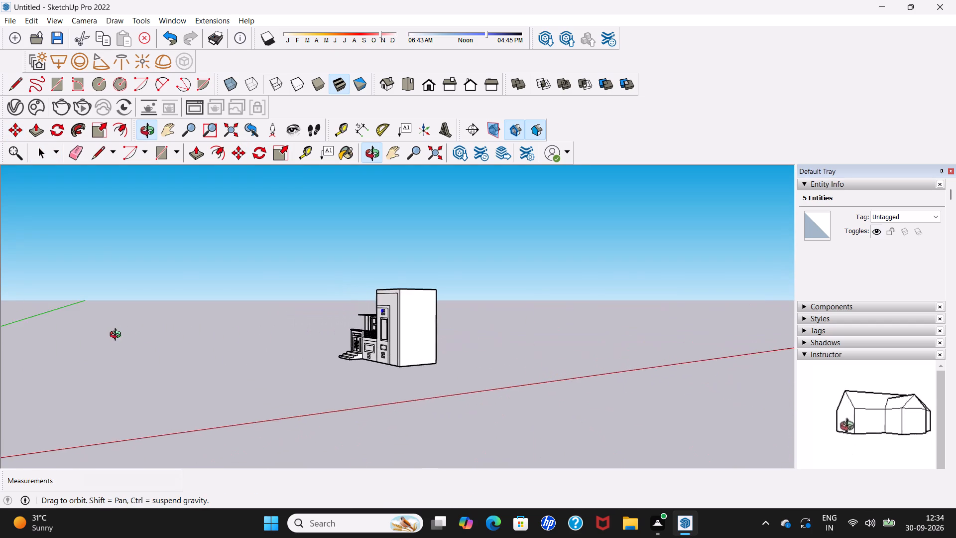
middle_click_drag(118, 336, 353, 342)
scroll(353, 342, "up", 11)
middle_click_drag(327, 345, 298, 300)
scroll(298, 300, "up", 2)
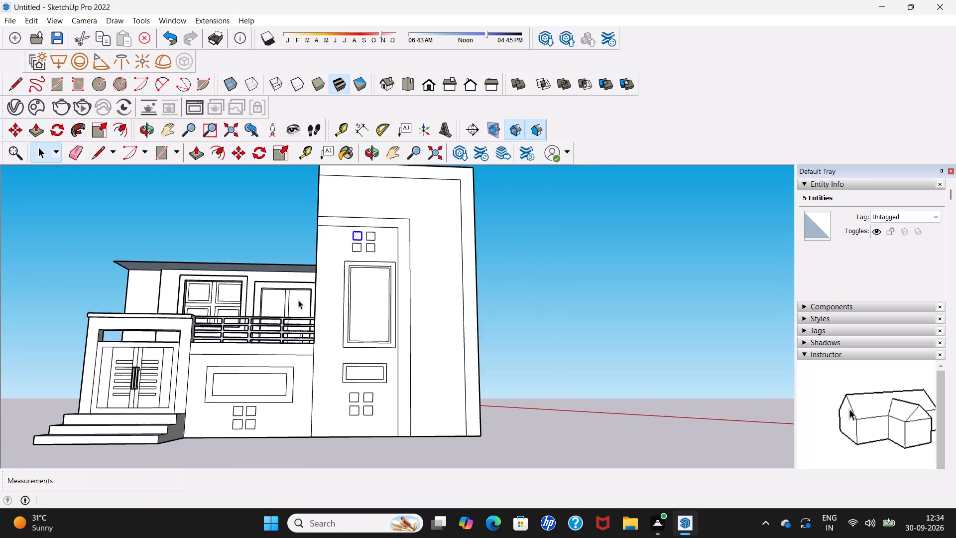
scroll(298, 300, "up", 2)
scroll(298, 300, "down", 6)
scroll(319, 336, "up", 4)
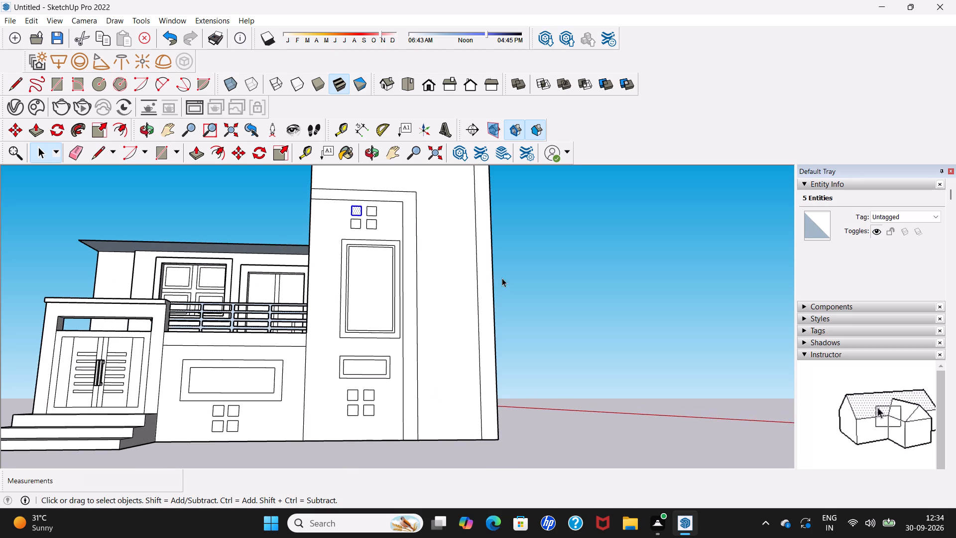
left_click(511, 273)
scroll(211, 324, "down", 6)
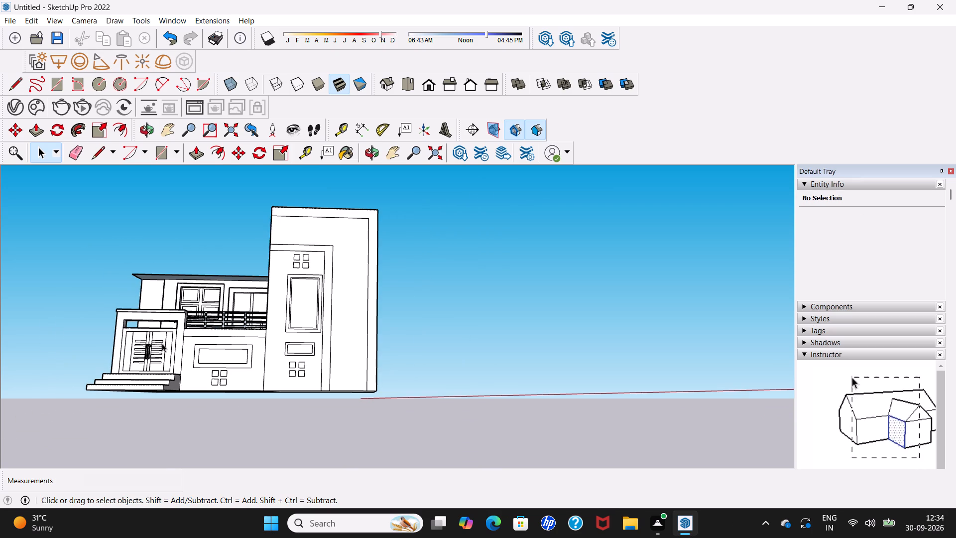
middle_click_drag(162, 343, 218, 267)
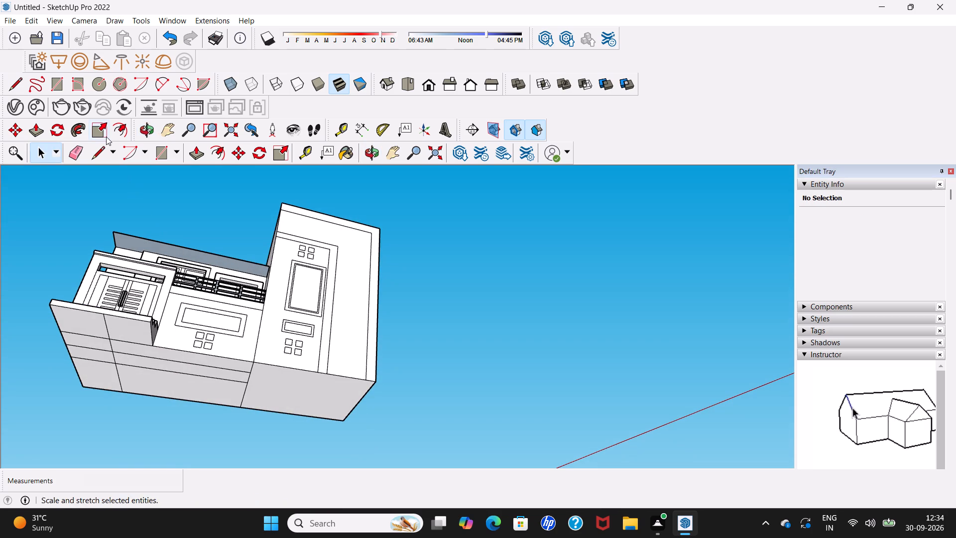
Place two vertical guides on the tall block, about 1' 10" and 1' 7 15/16" from the window frame's outer edge, on the railing side.
left_click(338, 134)
middle_click_drag(301, 297, 318, 392)
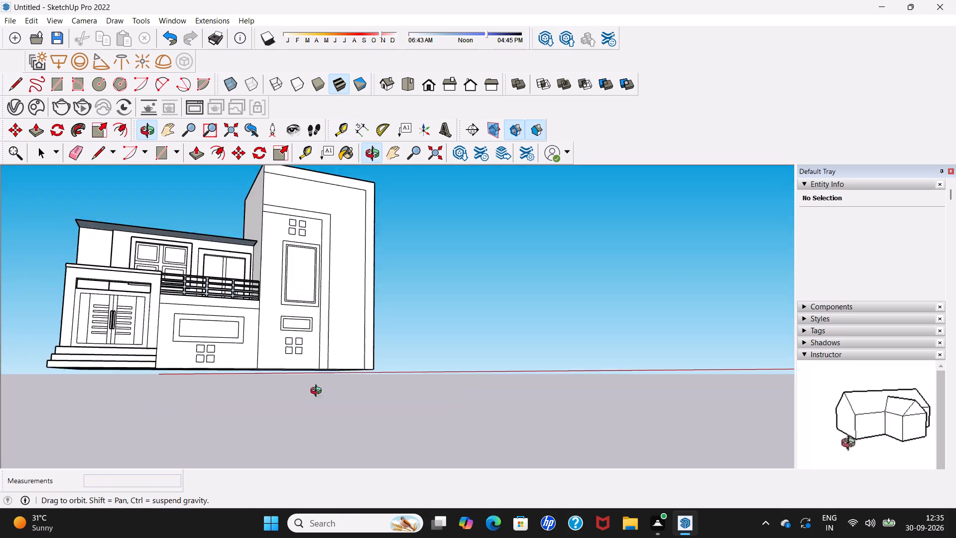
middle_click_drag(318, 392, 318, 407)
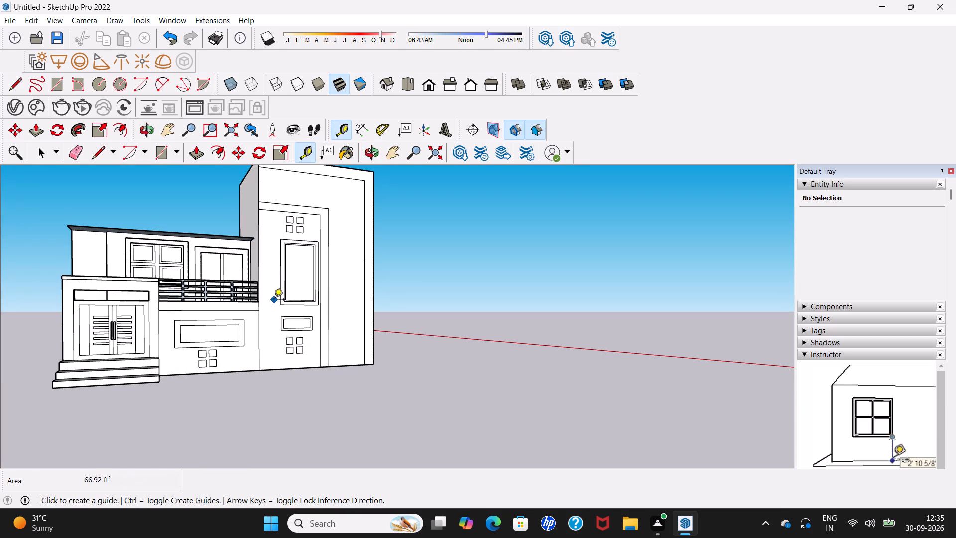
middle_click_drag(273, 301, 196, 350)
middle_click_drag(233, 298, 243, 349, "shift")
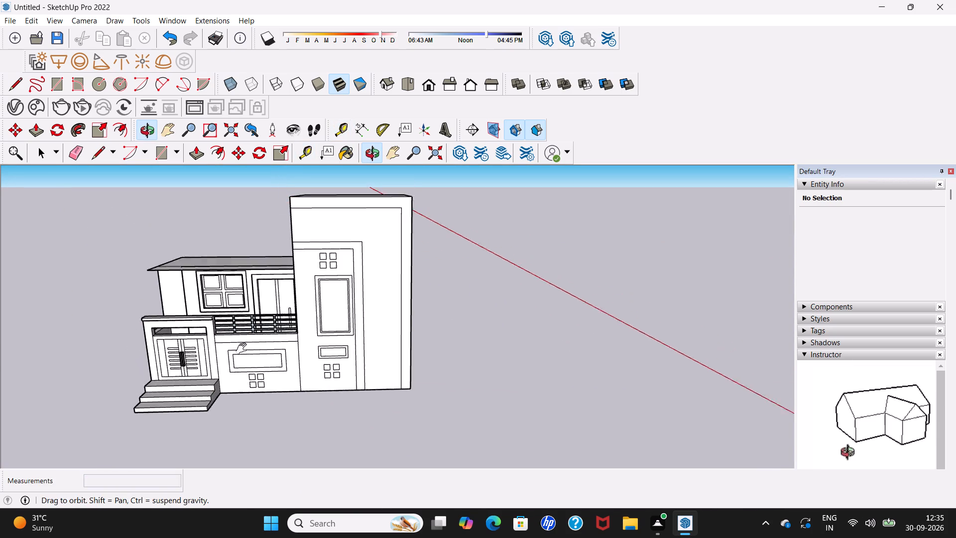
middle_click_drag(243, 349, 243, 365, "shift")
scroll(277, 330, "up", 2)
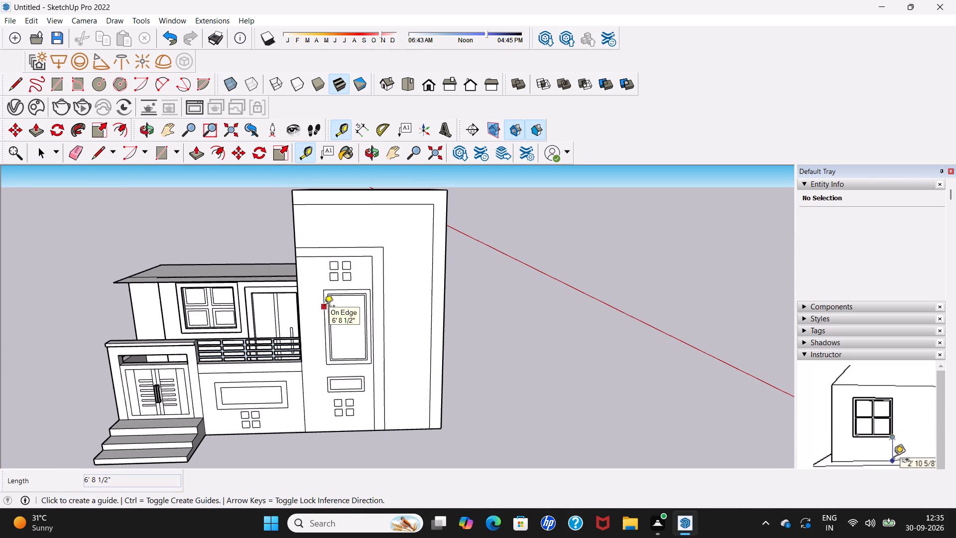
left_click(324, 307)
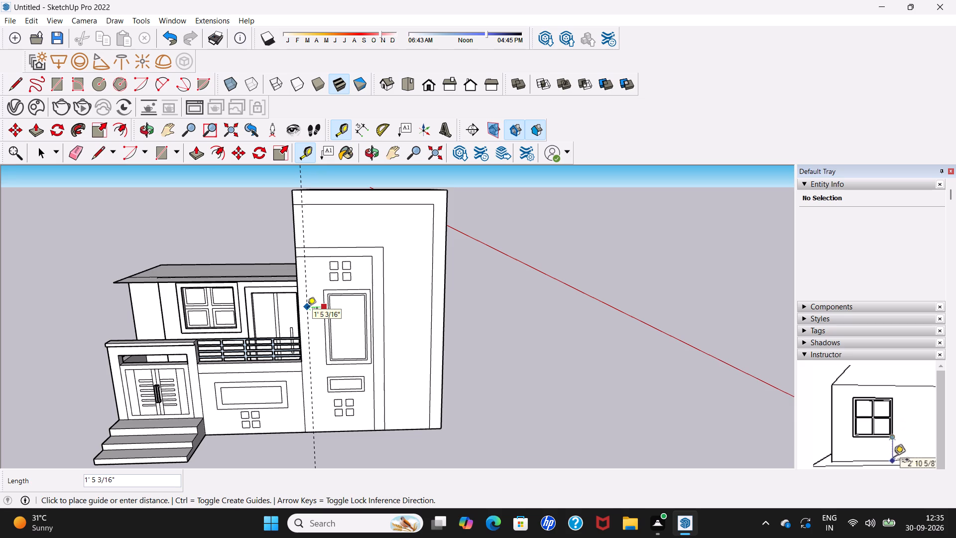
scroll(307, 309, "up", 9)
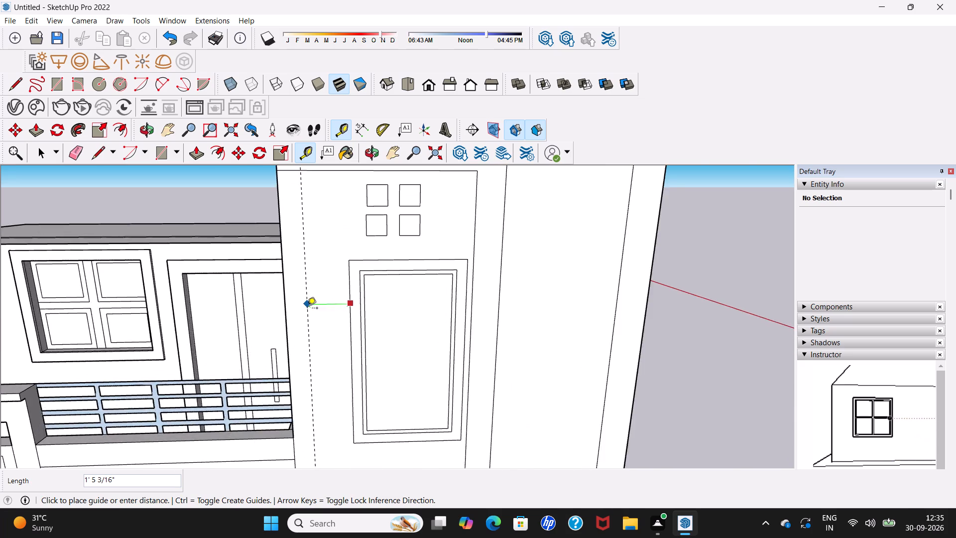
scroll(307, 309, "up", 4)
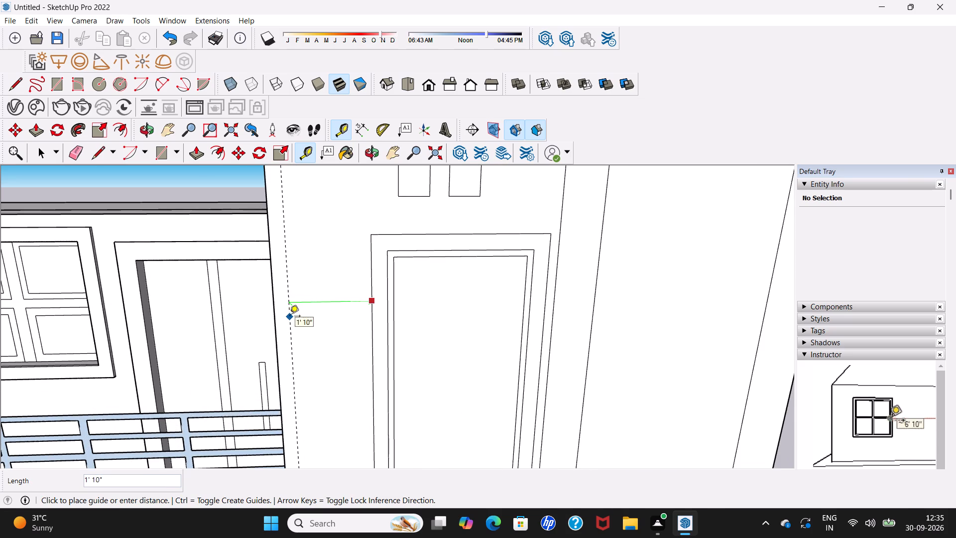
left_click(290, 317)
left_click(373, 290)
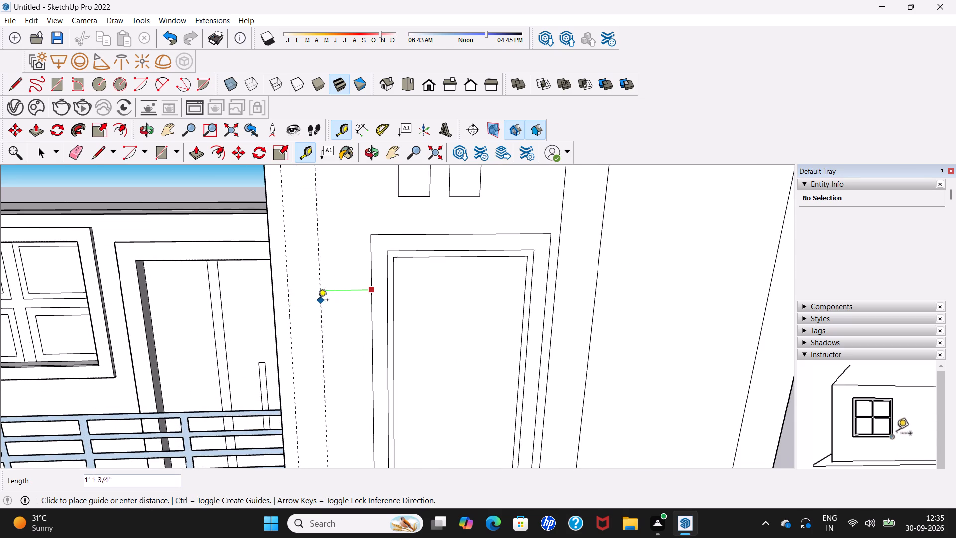
left_click(297, 304)
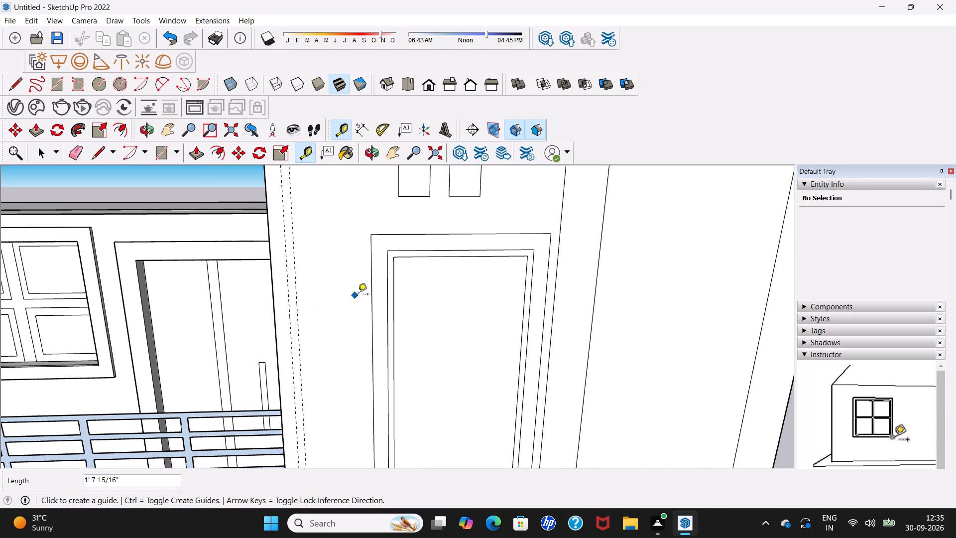
Place a second pair of vertical guides about 1' 3 3/8" and 1' 1 3/8" from the same window frame edge.
left_click(373, 292)
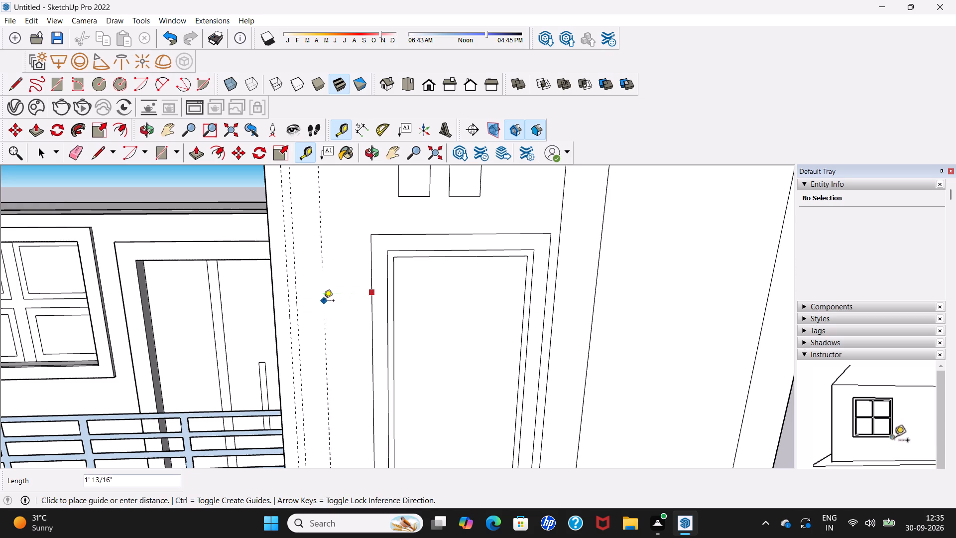
left_click(314, 303)
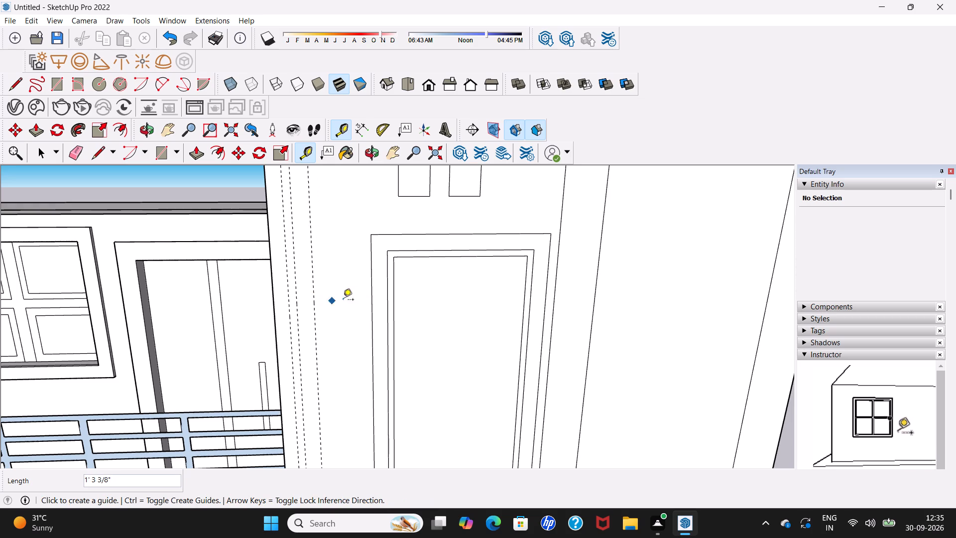
left_click(371, 298)
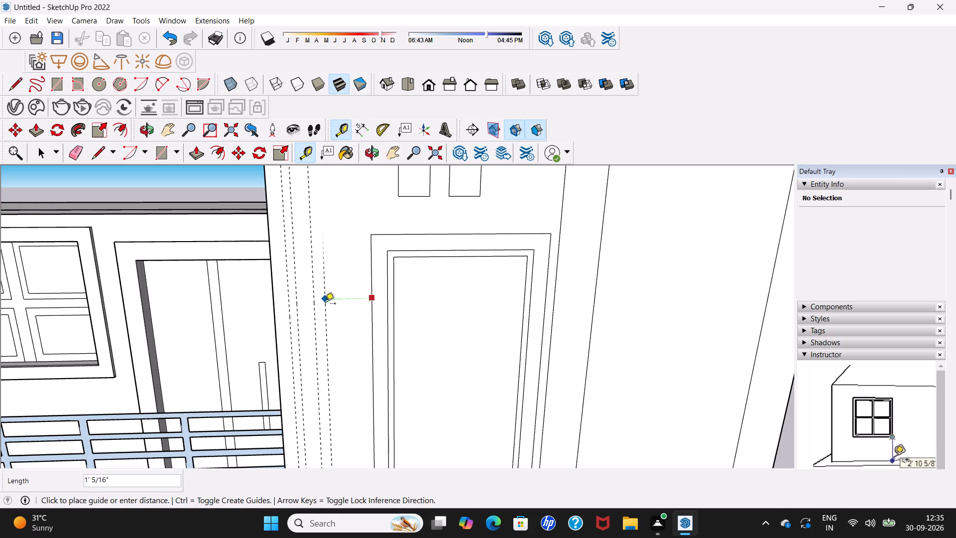
left_click(322, 305)
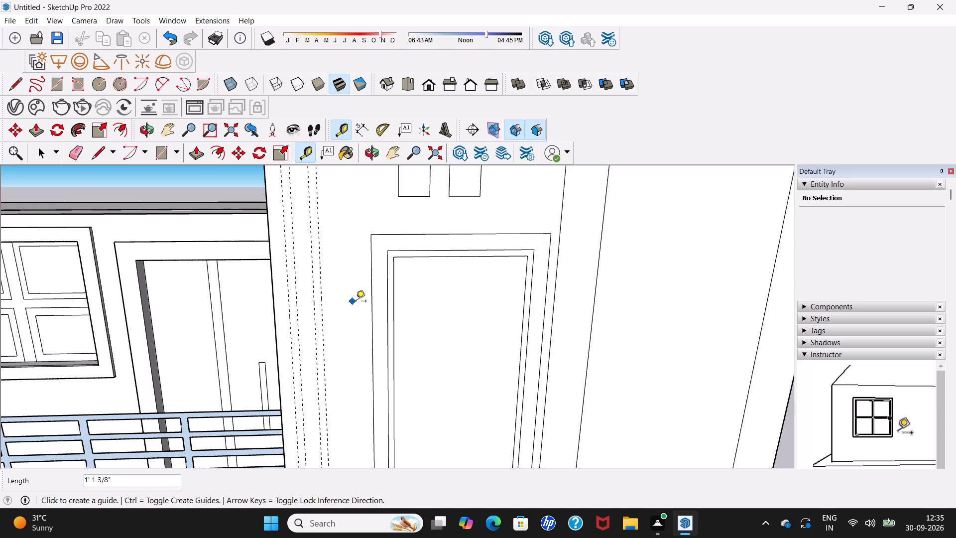
Place a third pair of vertical guides about 8 15/16" and 6 15/16" from the same window frame edge.
left_click(371, 295)
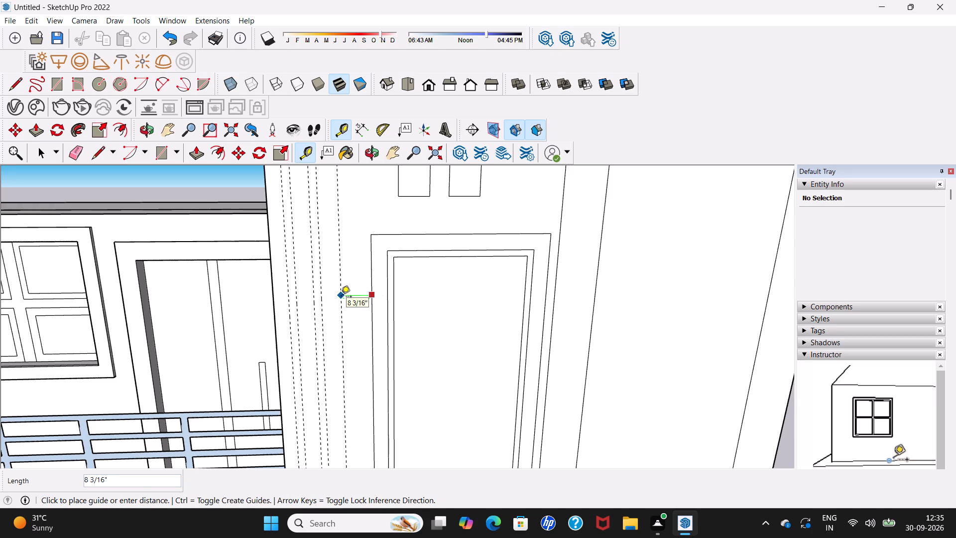
left_click(338, 297)
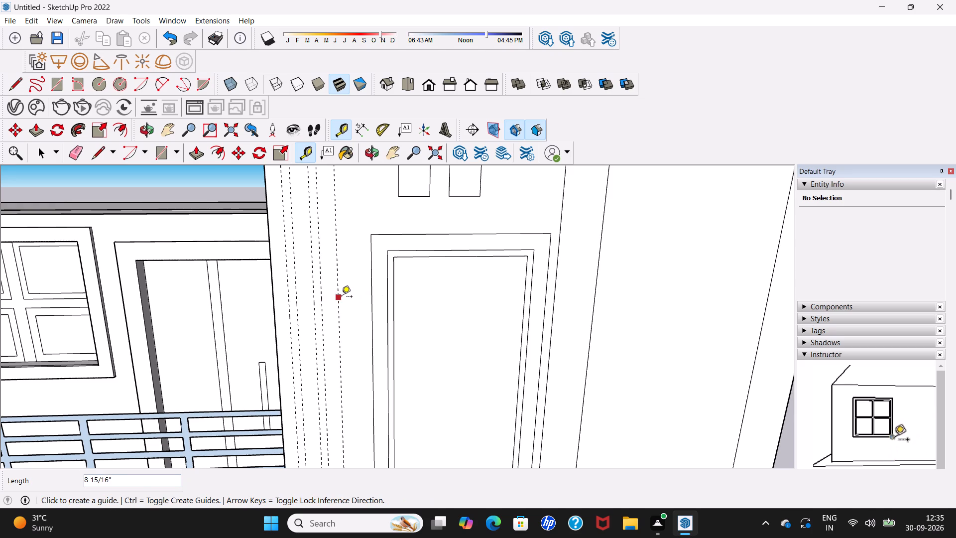
left_click(372, 292)
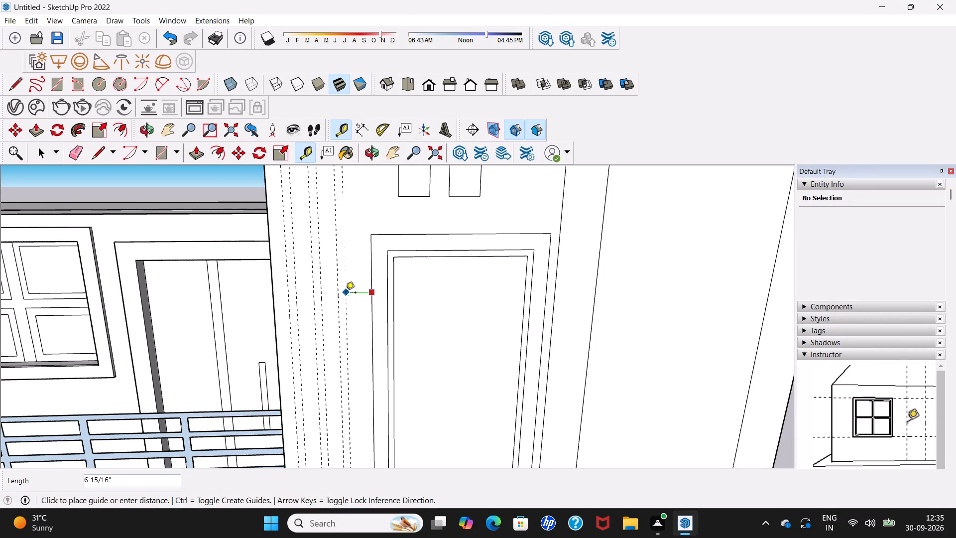
left_click(346, 293)
key("space")
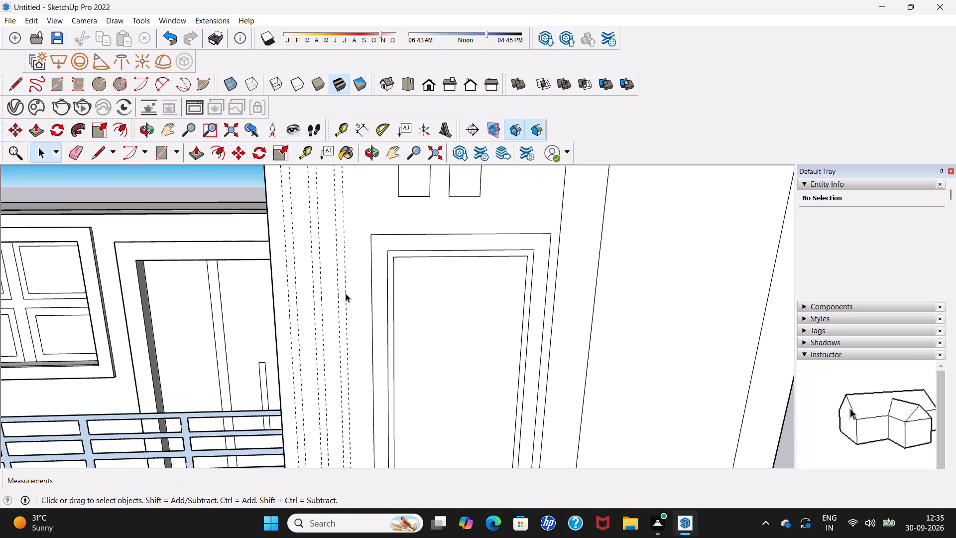
Draw a narrow strip about 7' 10 1/8" long between the outermost guide pair, hanging from the inner L-shaped outline's top line.
scroll(346, 293, "down", 10)
middle_click_drag(346, 297, 186, 307)
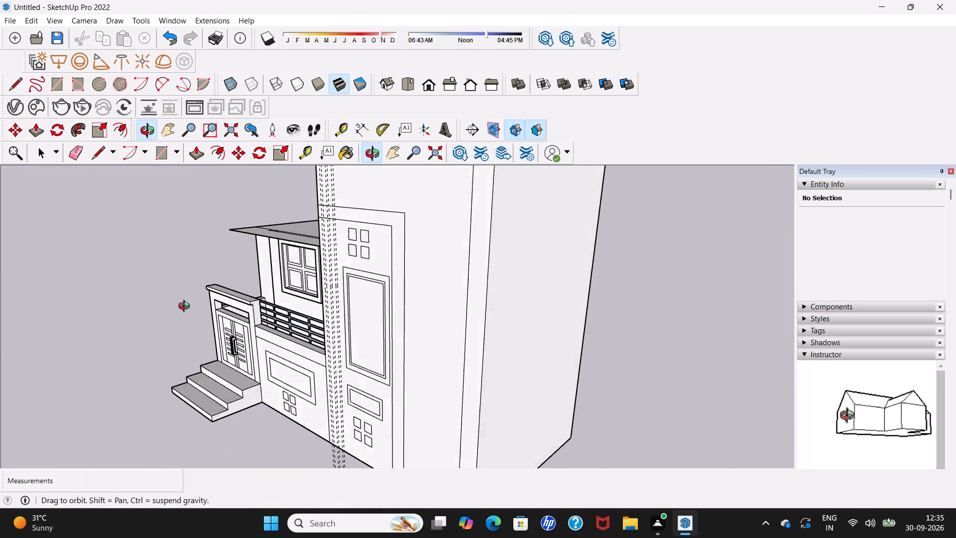
middle_click_drag(186, 307, 336, 250)
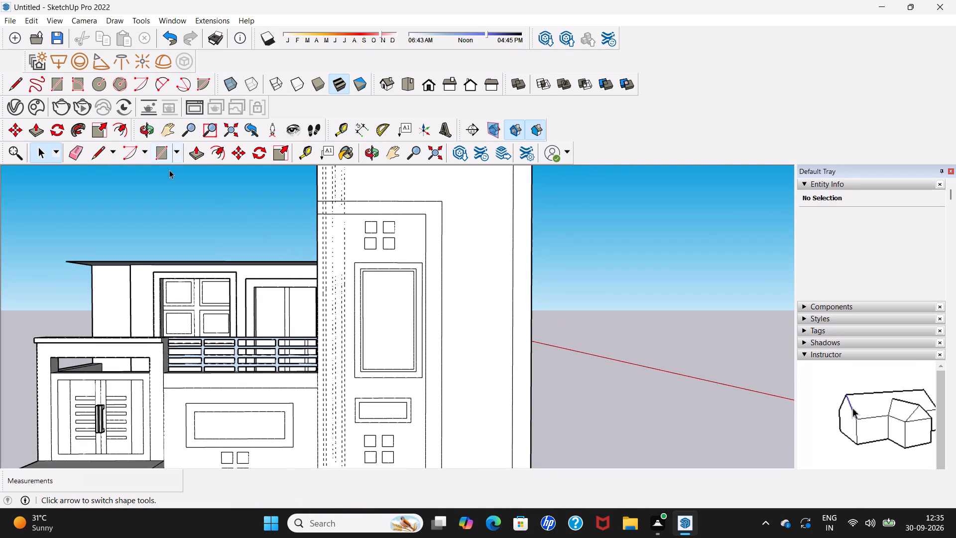
left_click(104, 157)
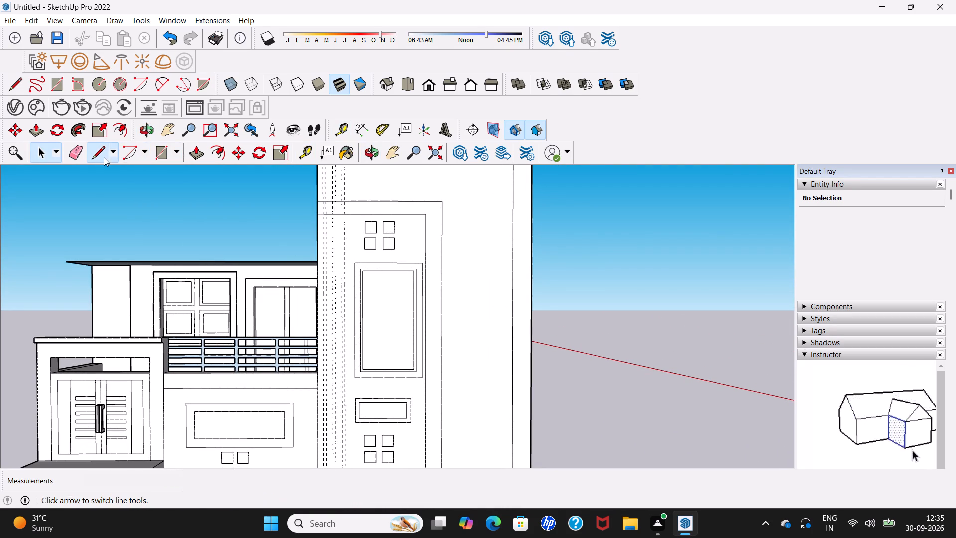
scroll(329, 231, "up", 9)
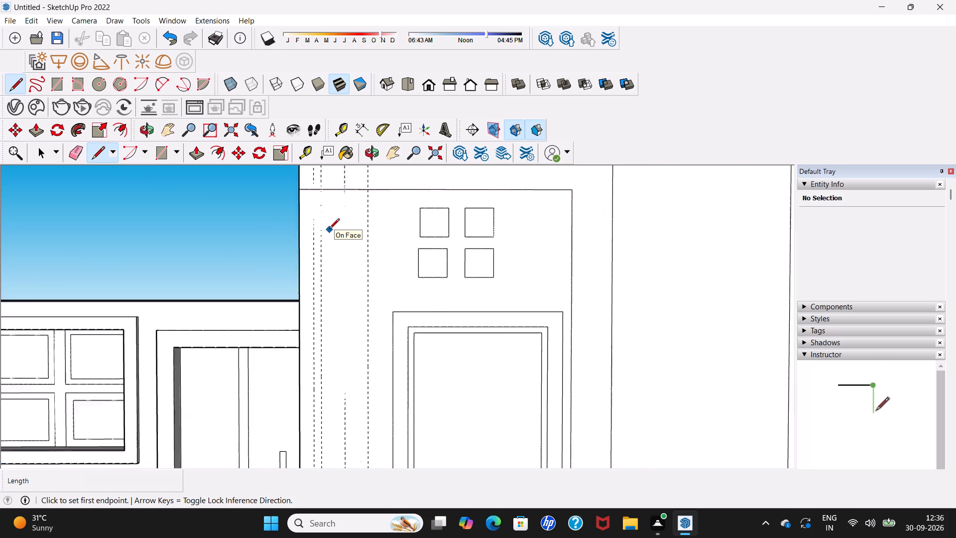
scroll(329, 230, "up", 1)
scroll(329, 230, "down", 13)
middle_click_drag(332, 235, 230, 244)
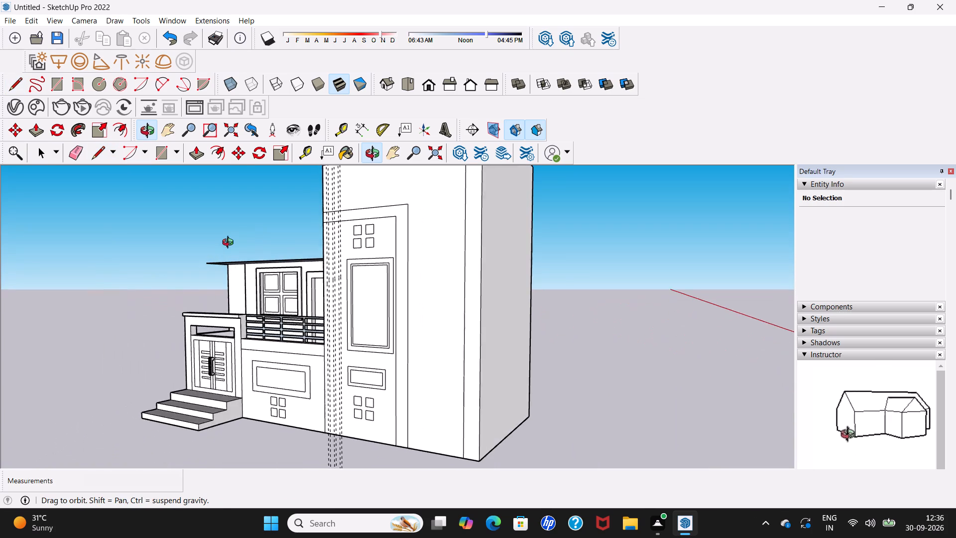
middle_click_drag(230, 244, 237, 238)
scroll(245, 231, "up", 4)
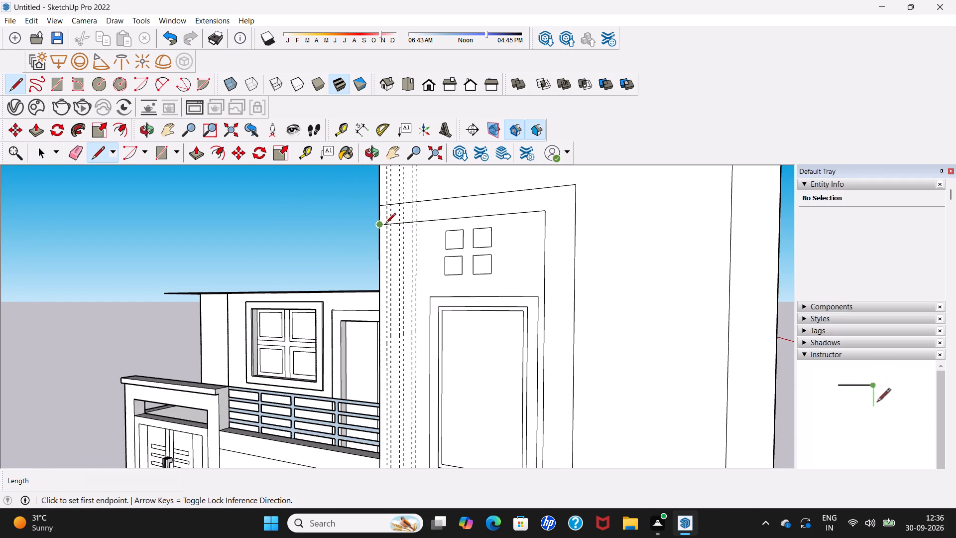
left_click(387, 224)
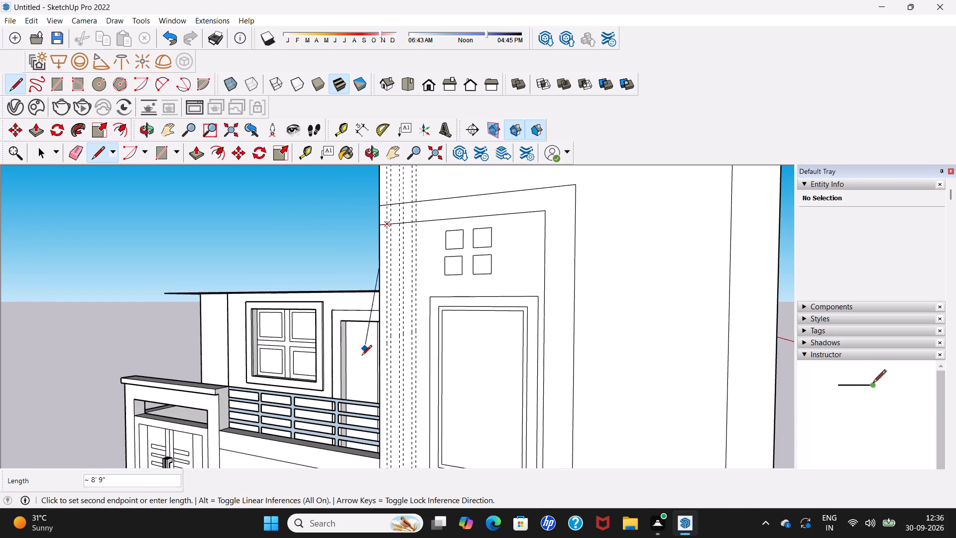
scroll(384, 395, "up", 5)
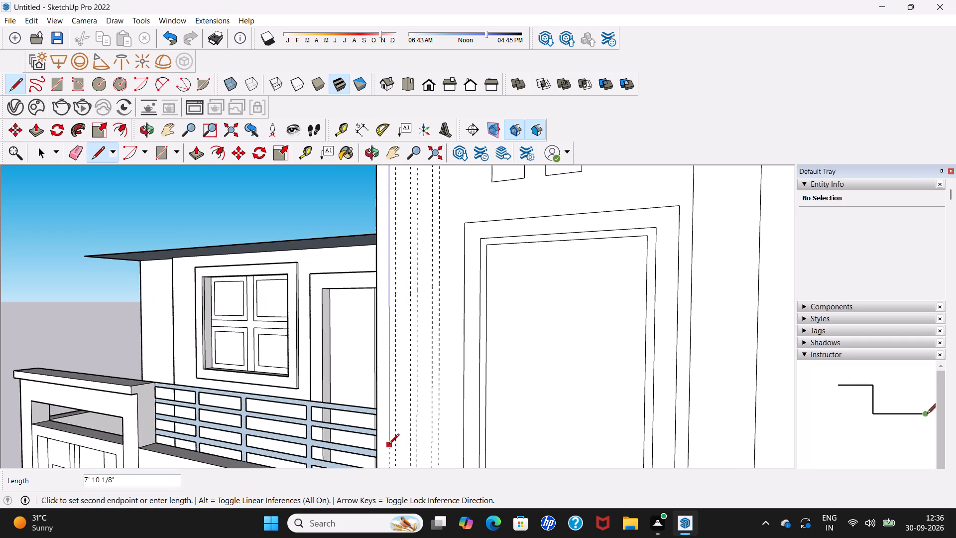
left_click(388, 445)
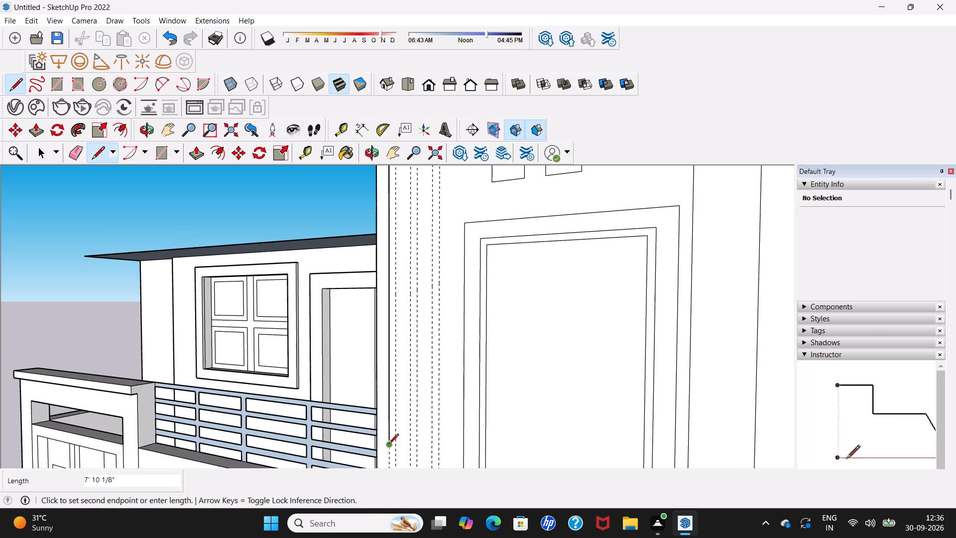
left_click(397, 445)
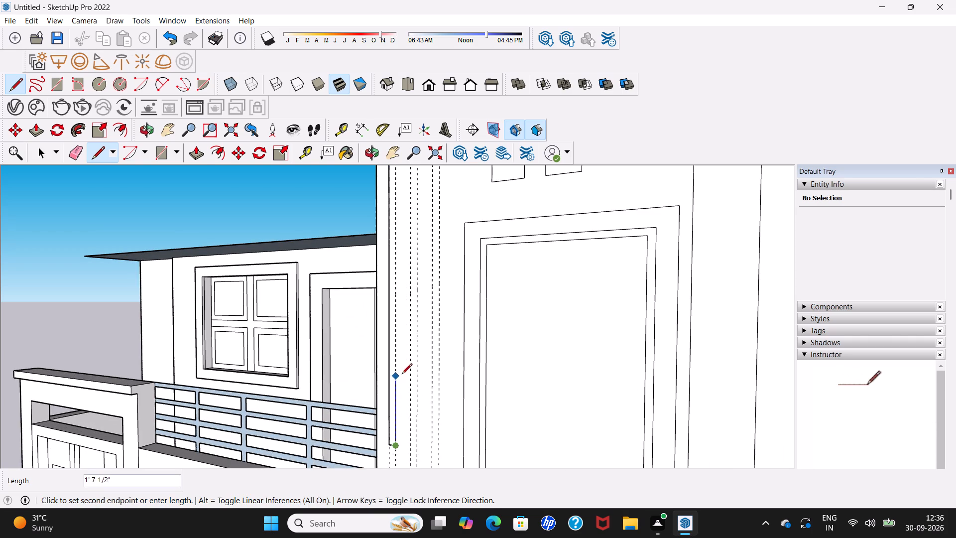
scroll(403, 222, "down", 6)
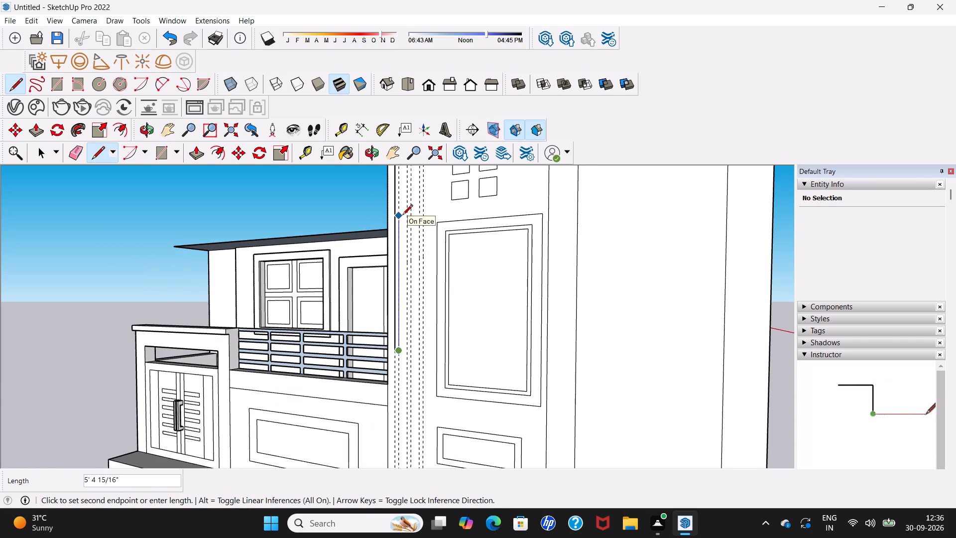
middle_click_drag(402, 216, 411, 317)
scroll(409, 312, "up", 1)
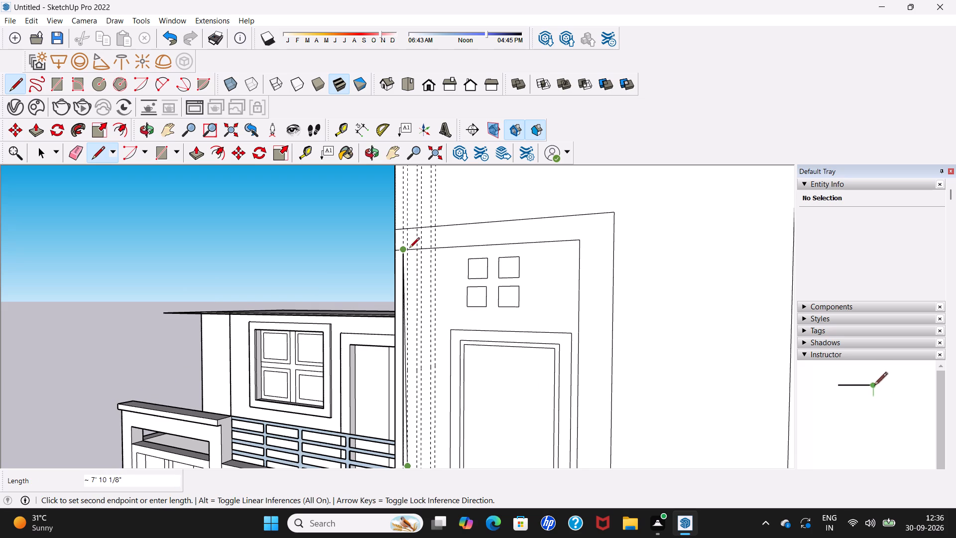
left_click(412, 248)
Draw the middle narrow strip about 10' 5 9/16" long between the second guide pair, hanging from the inner L-shaped outline's top line.
left_click(417, 250)
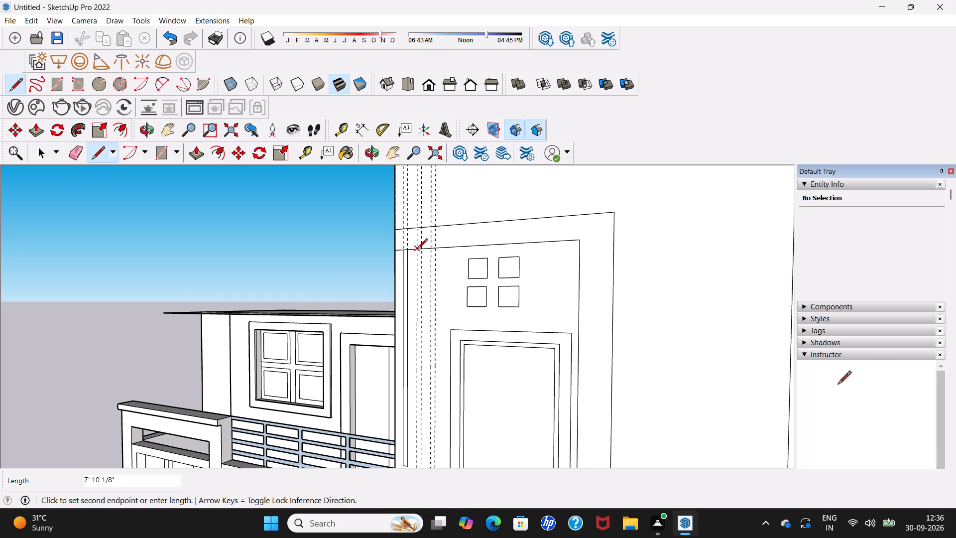
scroll(415, 275, "down", 10)
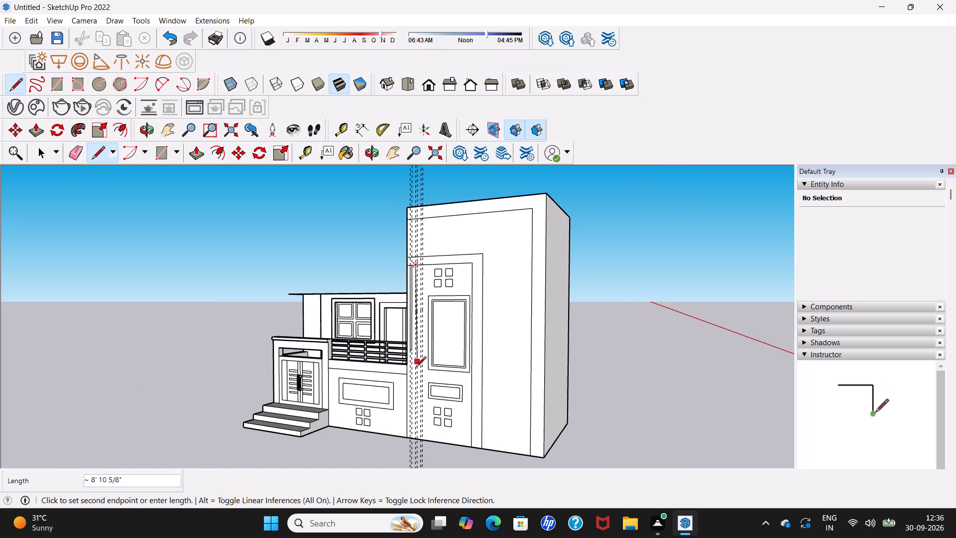
scroll(419, 381, "up", 6)
left_click(412, 377)
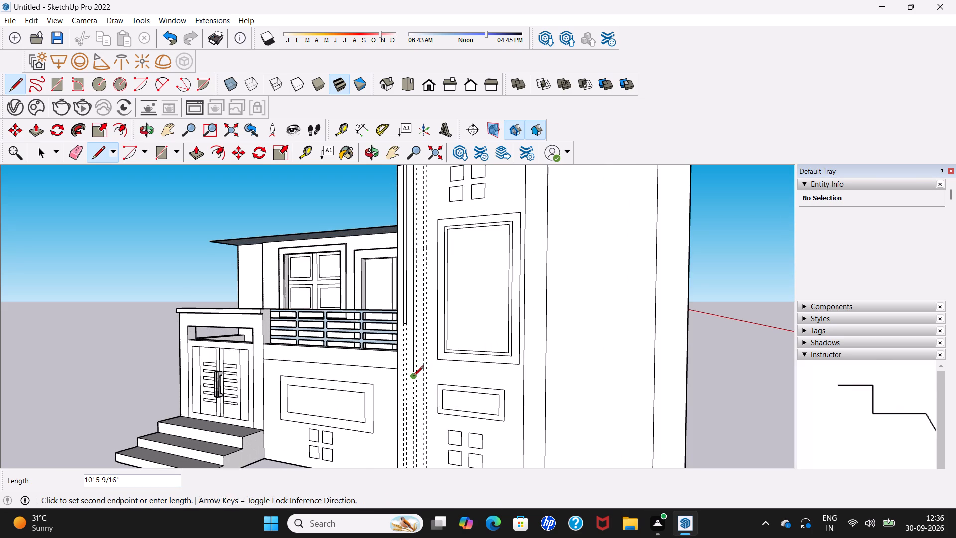
scroll(416, 377, "up", 6)
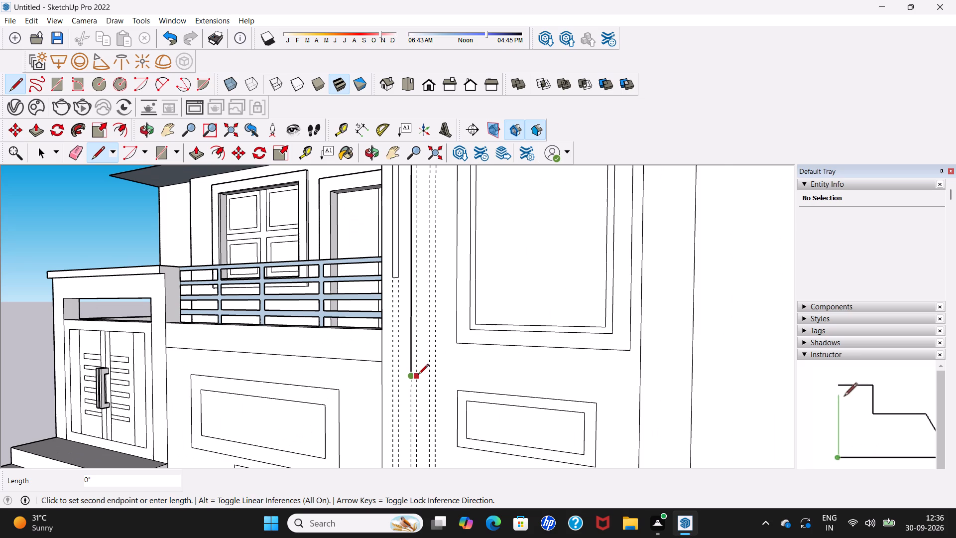
left_click(420, 375)
scroll(418, 331, "down", 6)
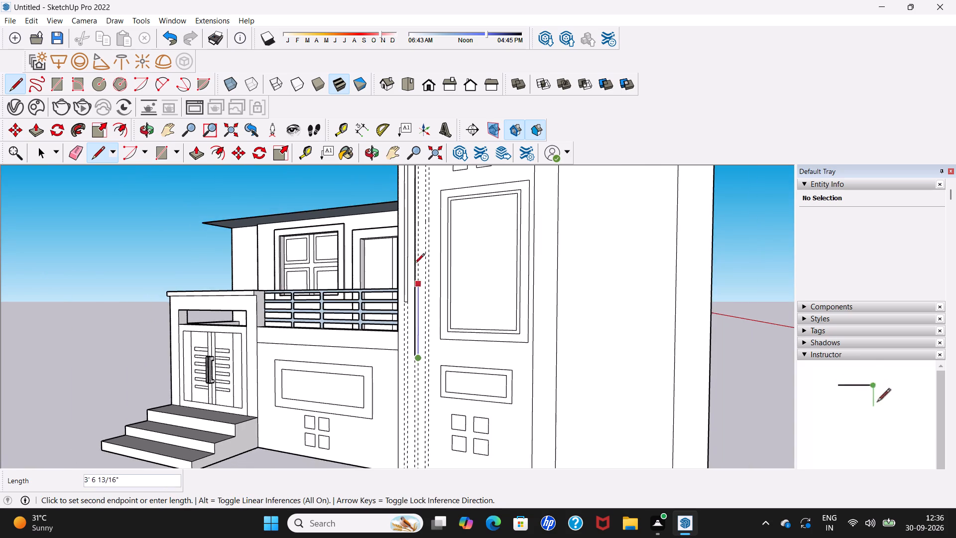
scroll(411, 247, "down", 8)
middle_click_drag(423, 195, 424, 230, "shift")
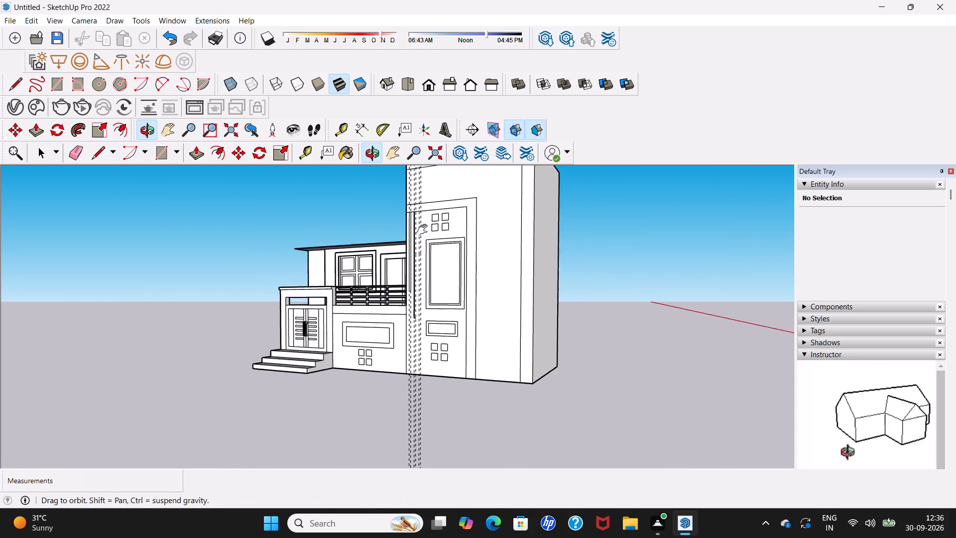
middle_click_drag(424, 230, 420, 293, "shift")
scroll(415, 293, "up", 4)
middle_click_drag(411, 290, 461, 290)
scroll(433, 294, "up", 5)
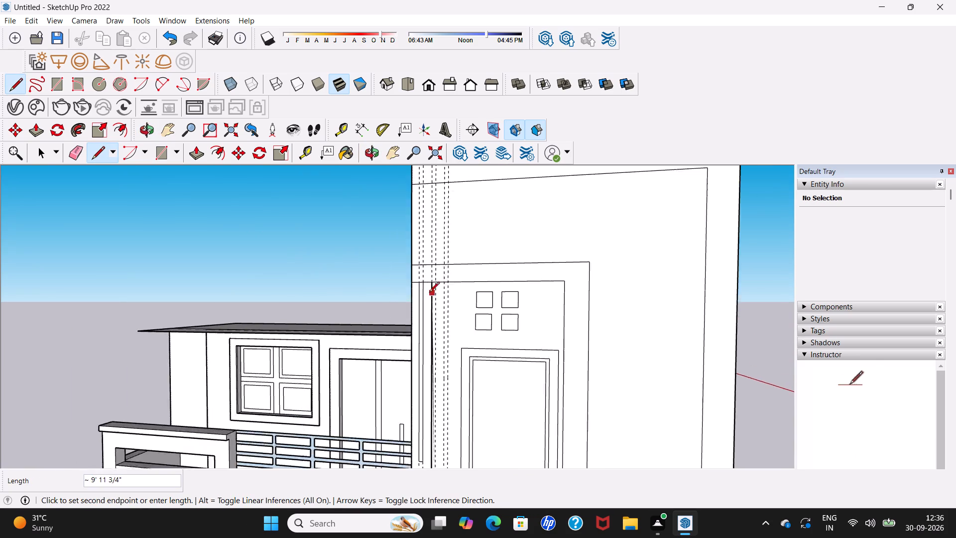
scroll(429, 288, "up", 4)
left_click(443, 279)
Draw a third narrow strip about 7' 10 1/8" long between the guide pair nearest the window frame, hanging from the same top line.
scroll(443, 279, "down", 6)
left_click(450, 279)
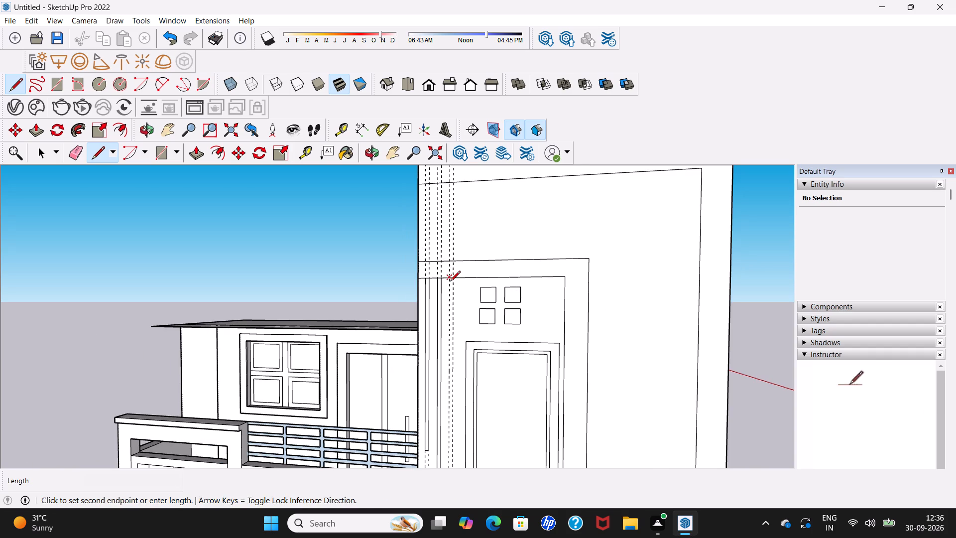
left_click(448, 451)
scroll(451, 452, "up", 5)
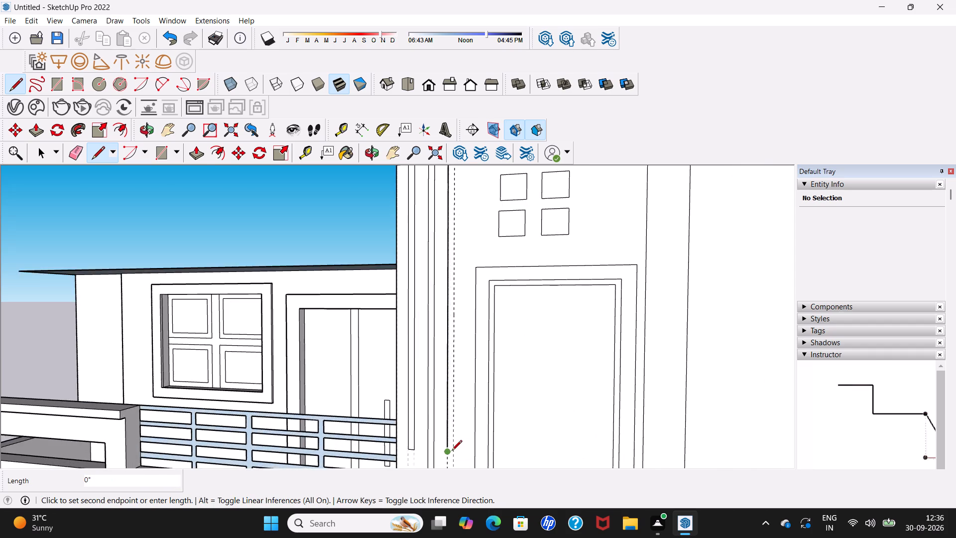
scroll(452, 451, "up", 3)
left_click(457, 453)
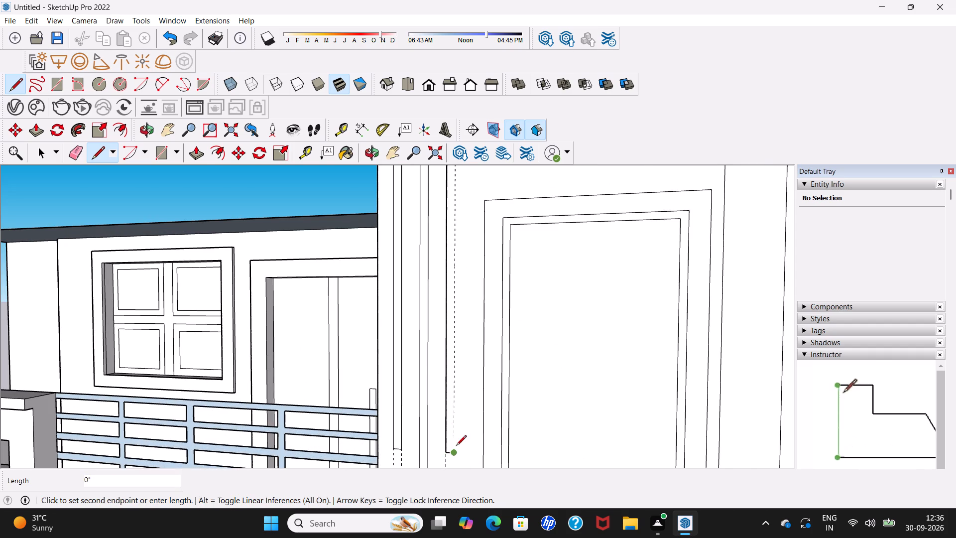
scroll(456, 253, "down", 5)
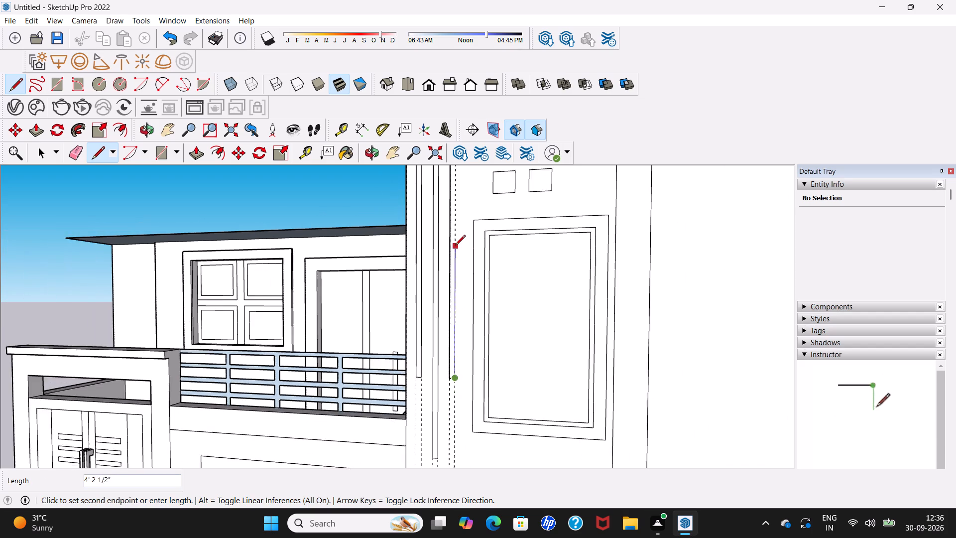
scroll(455, 246, "down", 5)
left_click(459, 179)
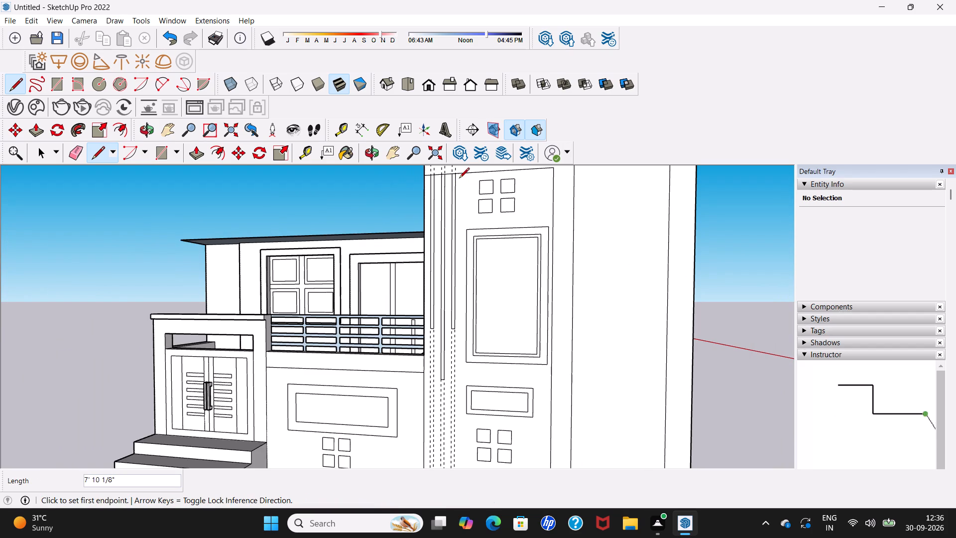
key("space")
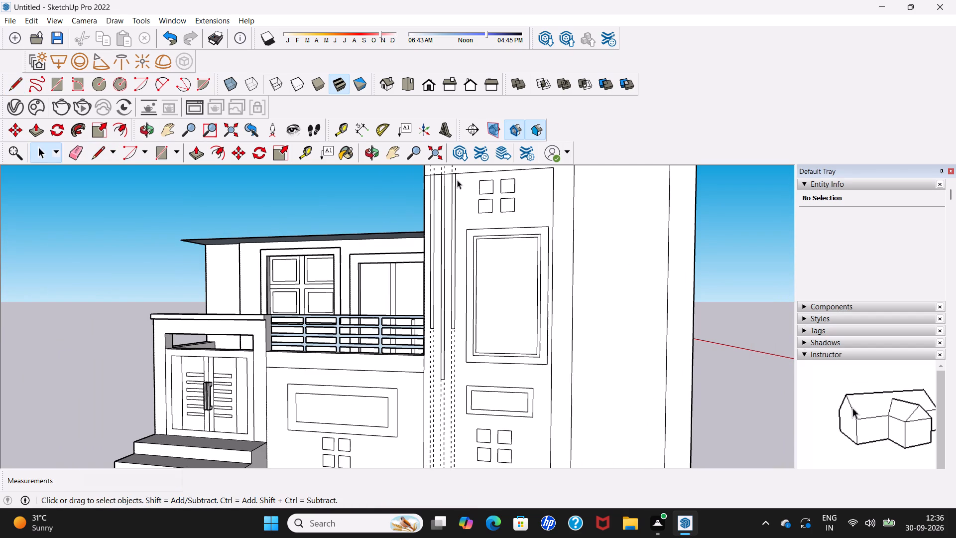
Erase all the vertical guides crossing the tall block's strips.
scroll(456, 182, "down", 4)
left_click(75, 156)
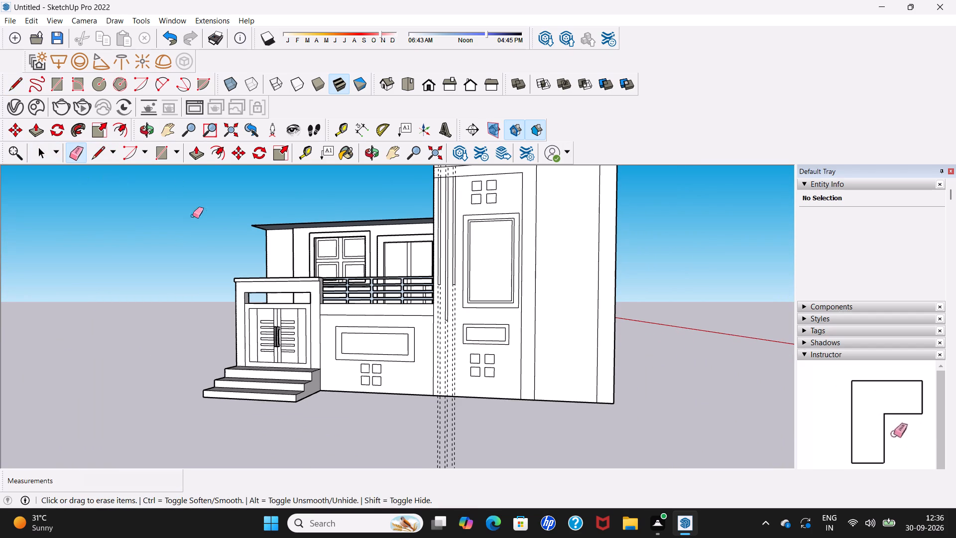
middle_click_drag(258, 256, 225, 378, "shift")
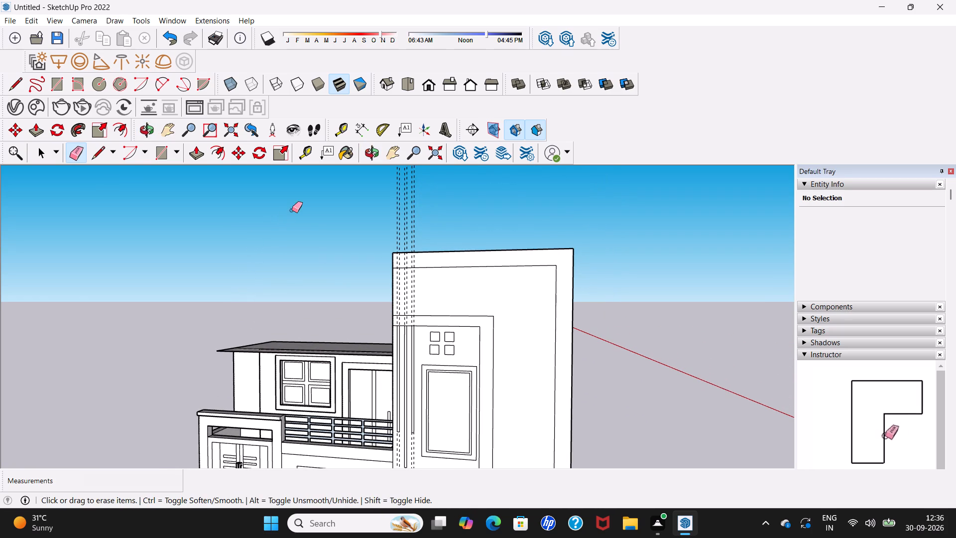
left_click_drag(292, 210, 462, 199)
scroll(475, 207, "down", 6)
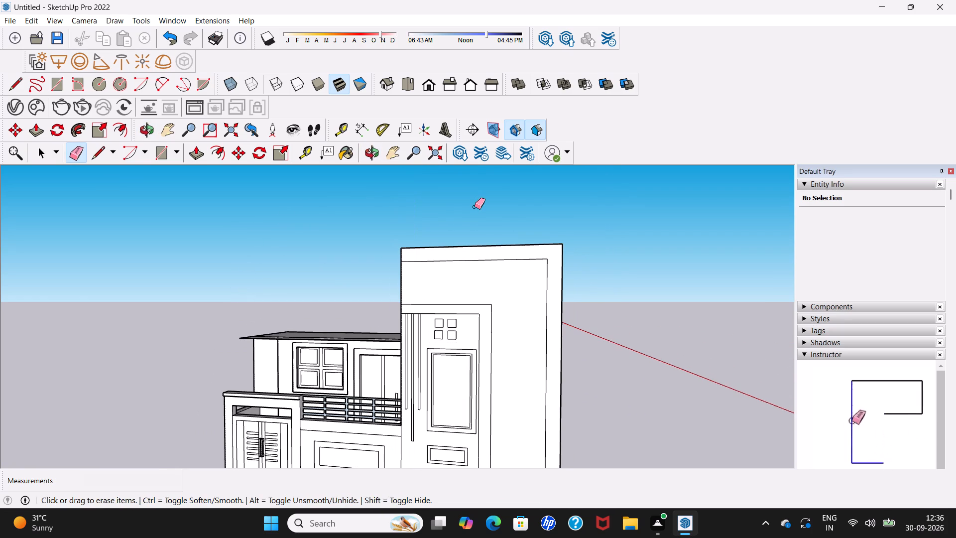
key("space")
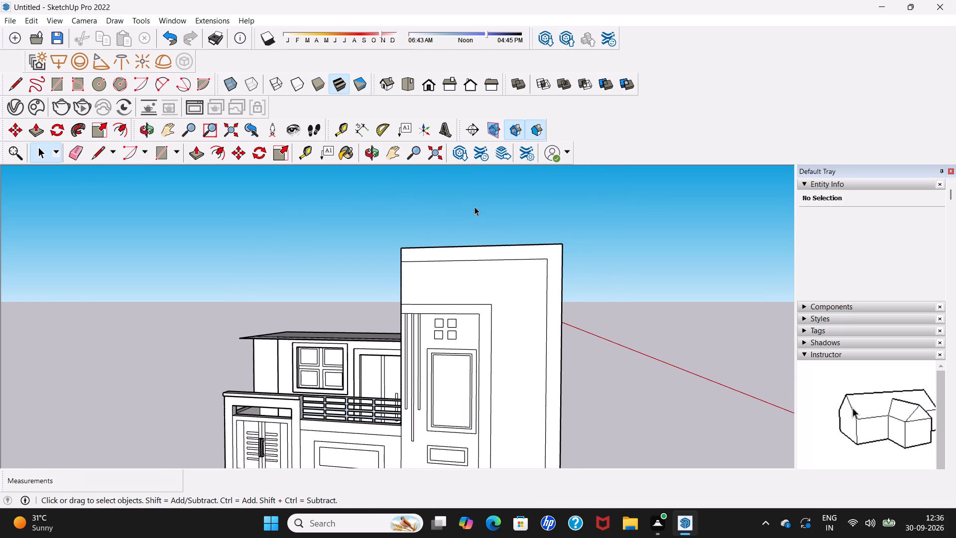
Examine the whole house front and the three vertical strips on the tall block from several angles.
scroll(475, 207, "down", 6)
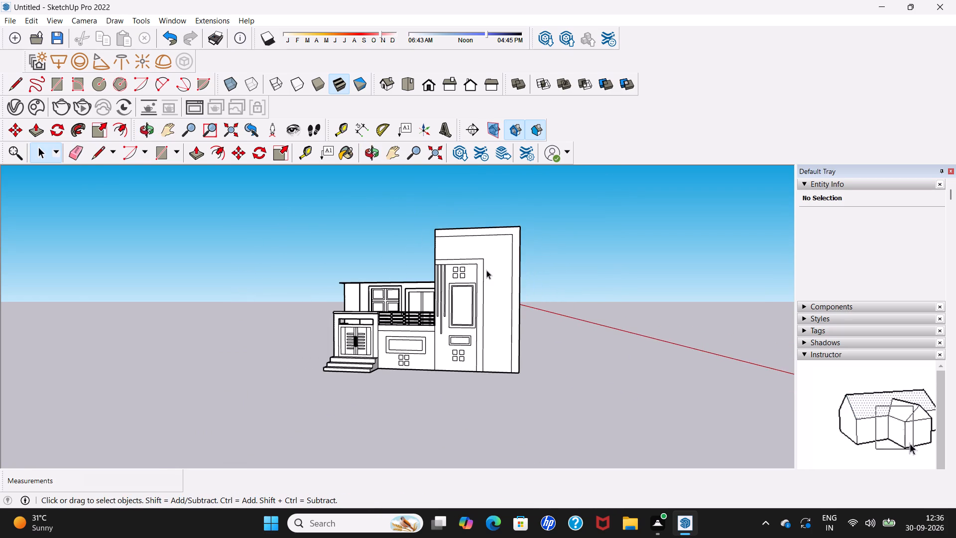
middle_click_drag(486, 270, 487, 232)
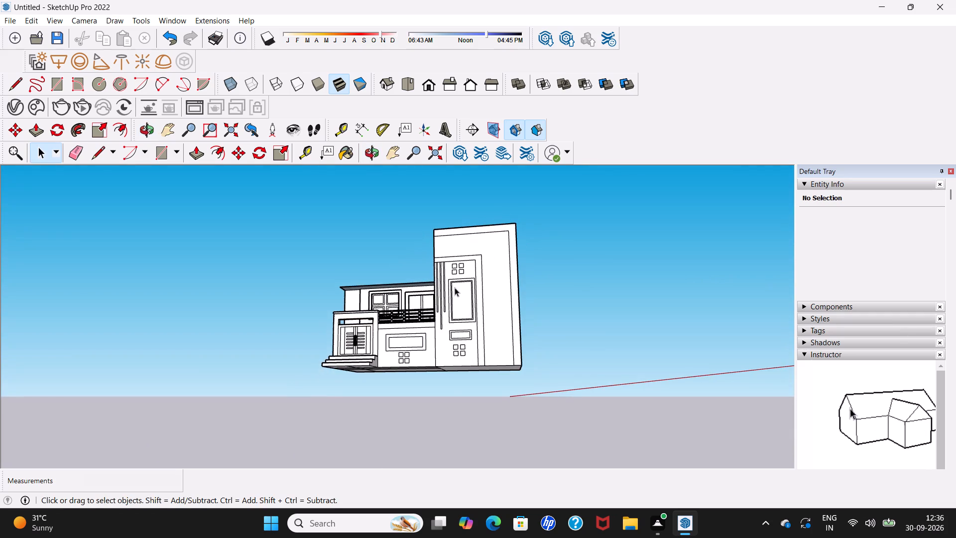
scroll(448, 290, "up", 4)
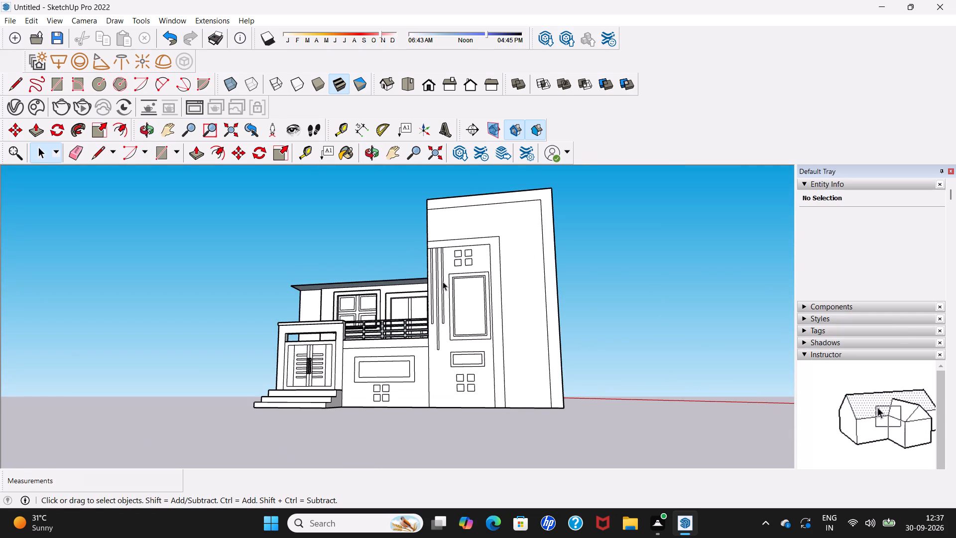
middle_click_drag(443, 283, 496, 386)
scroll(475, 316, "up", 4)
middle_click_drag(470, 306, 468, 301)
scroll(470, 305, "up", 1)
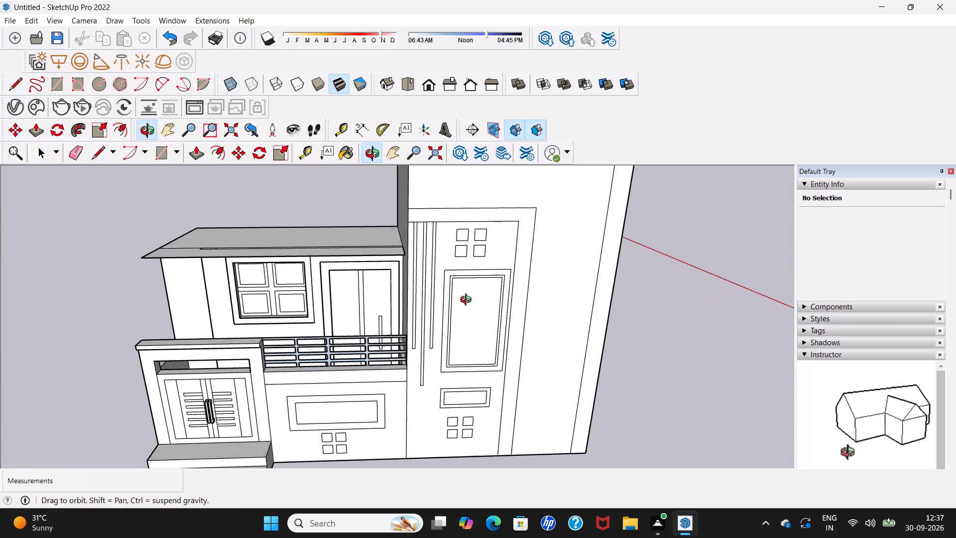
middle_click_drag(468, 301, 464, 257)
scroll(463, 259, "down", 6)
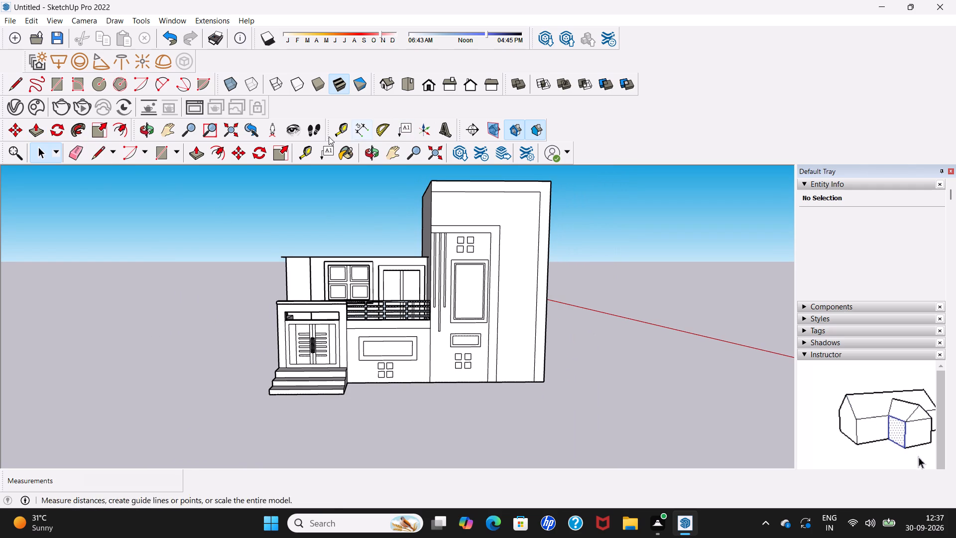
Place a horizontal guide about 9 5/8" below the outermost L-shaped outline's top line, and another about 4 5/8" below that.
left_click(341, 129)
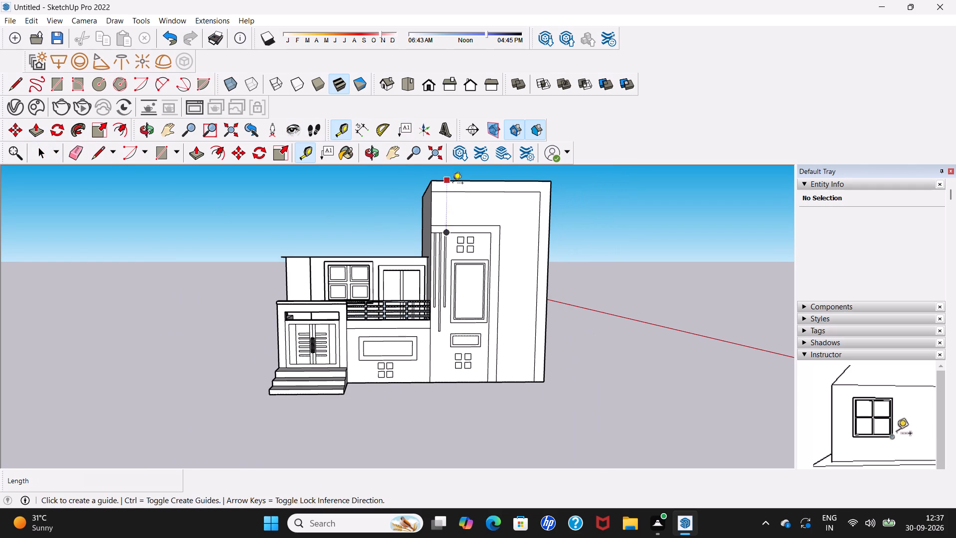
scroll(456, 191, "up", 3)
left_click(458, 192)
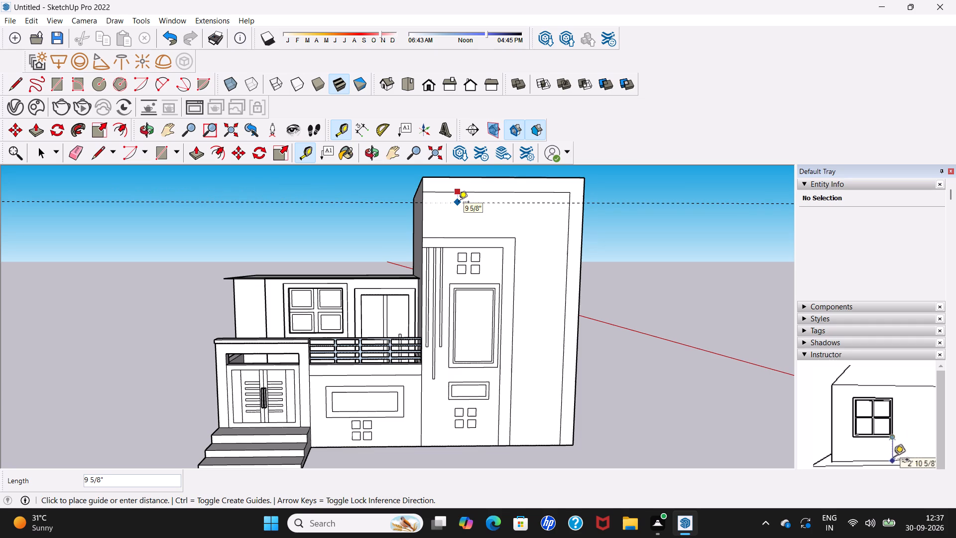
left_click(459, 203)
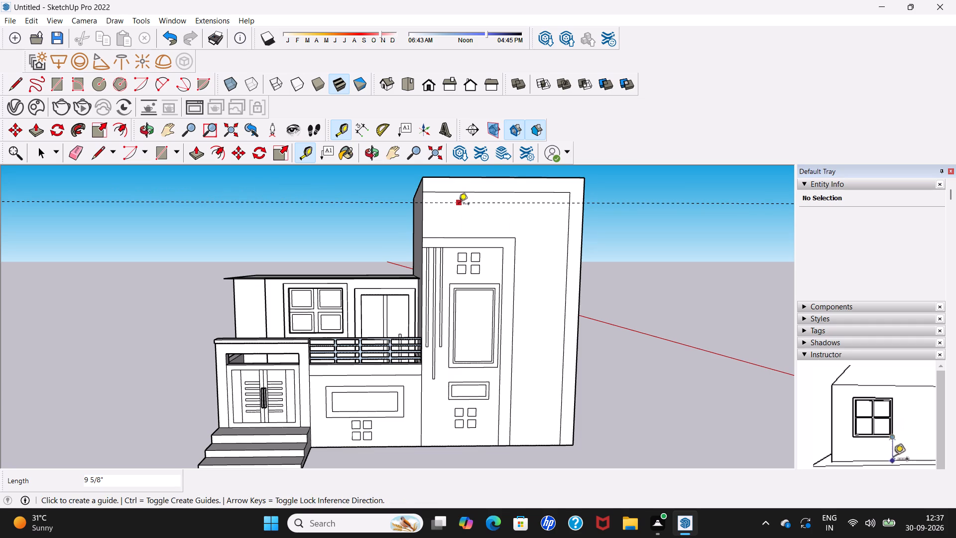
left_click(459, 205)
scroll(459, 210, "up", 5)
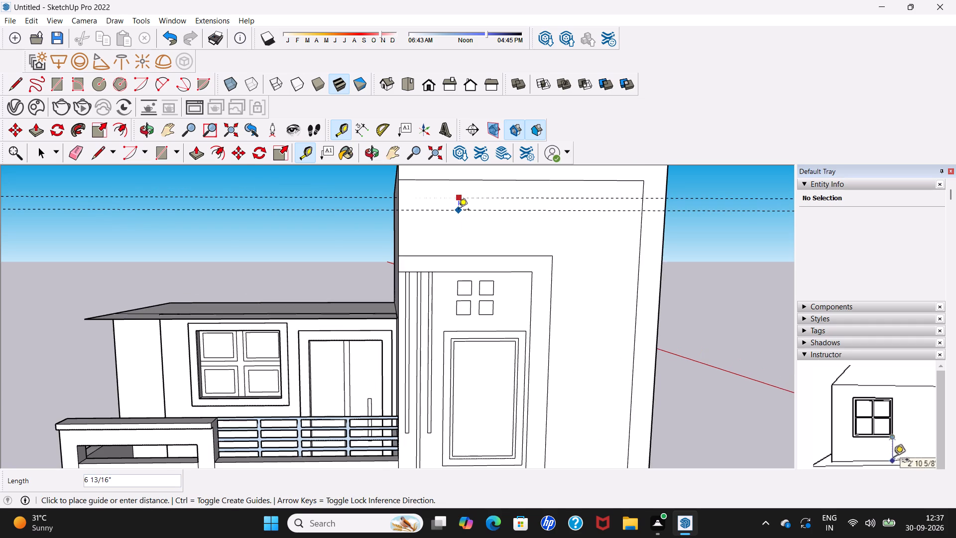
left_click(459, 206)
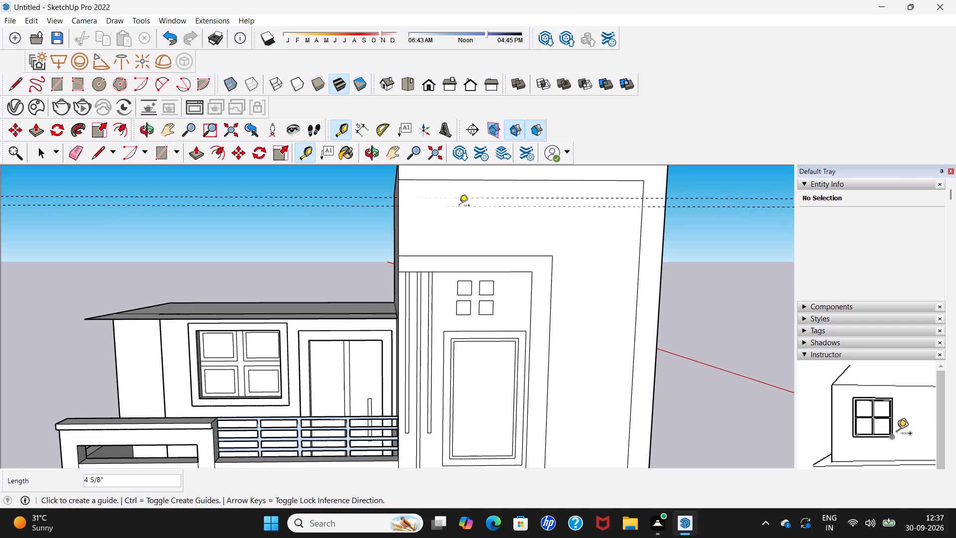
Place a third horizontal guide on the tall block's front, about 1' 5/8" below the second one.
left_click(459, 209)
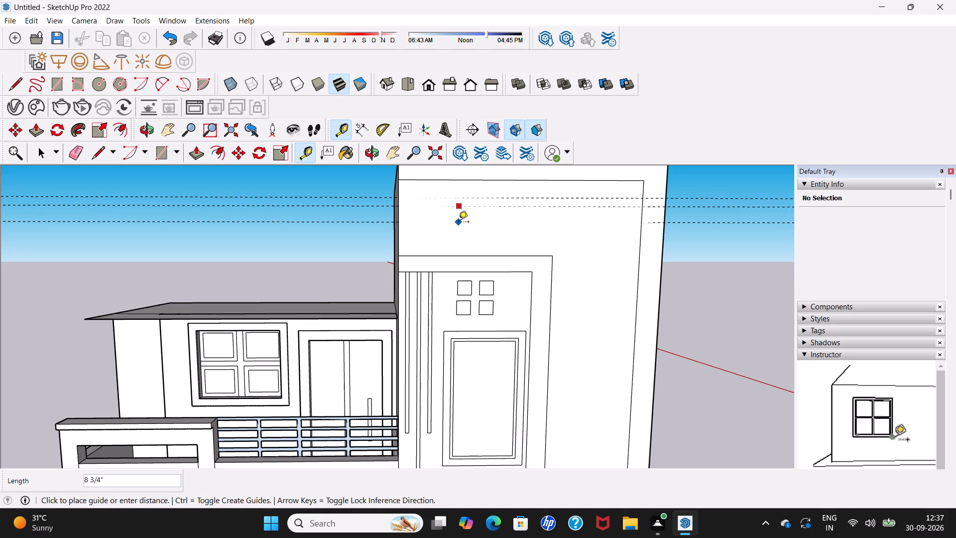
middle_click_drag(459, 224, 430, 233)
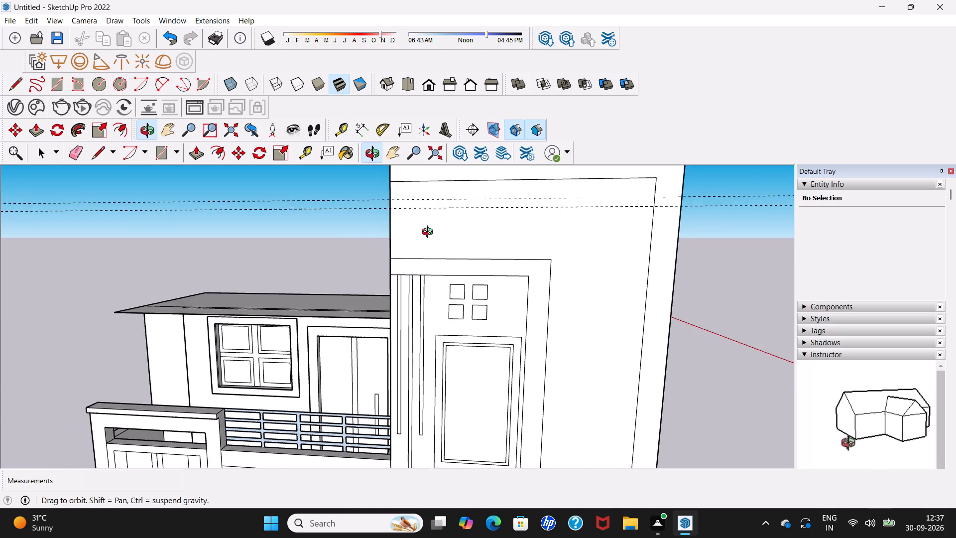
middle_click_drag(430, 233, 183, 257)
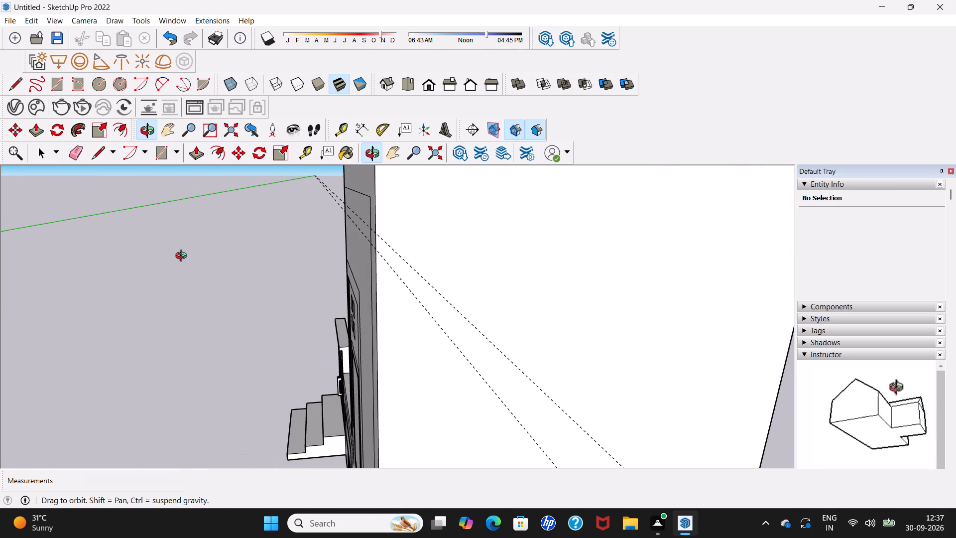
middle_click_drag(183, 257, 418, 216)
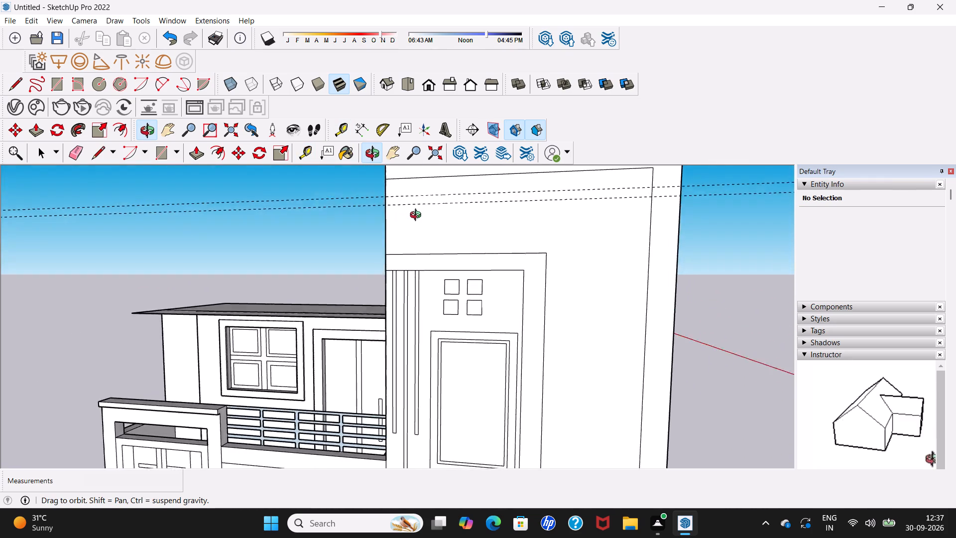
middle_click_drag(418, 216, 549, 187)
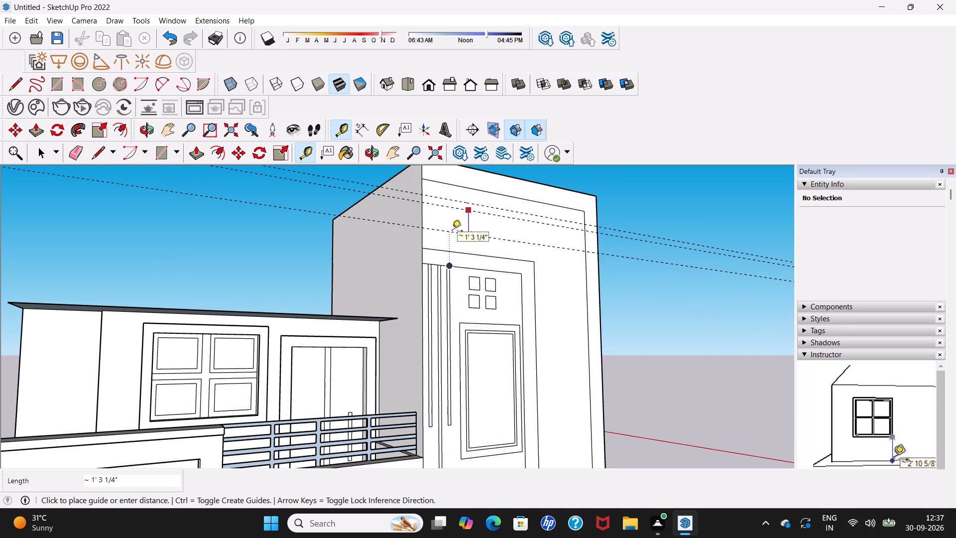
middle_click_drag(451, 233, 461, 234)
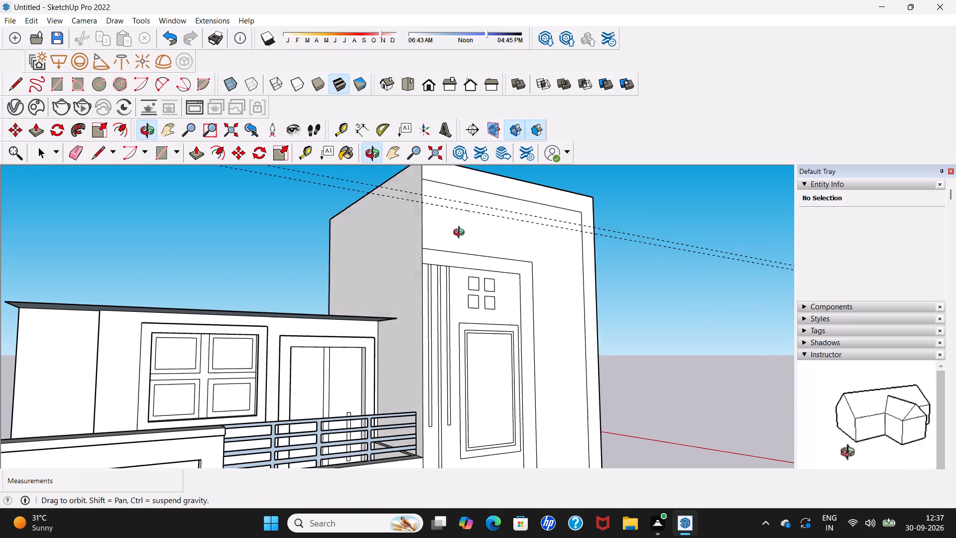
middle_click_drag(461, 234, 409, 252)
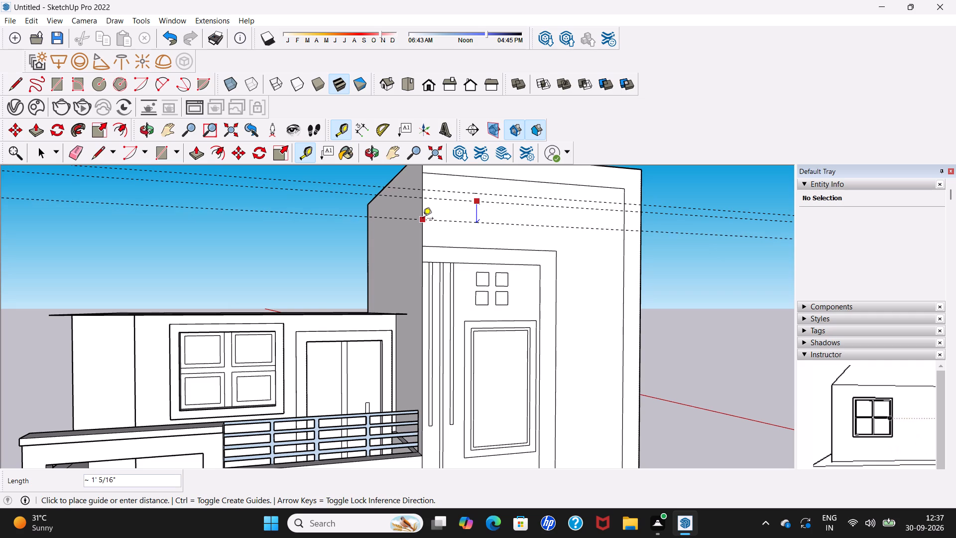
left_click(423, 220)
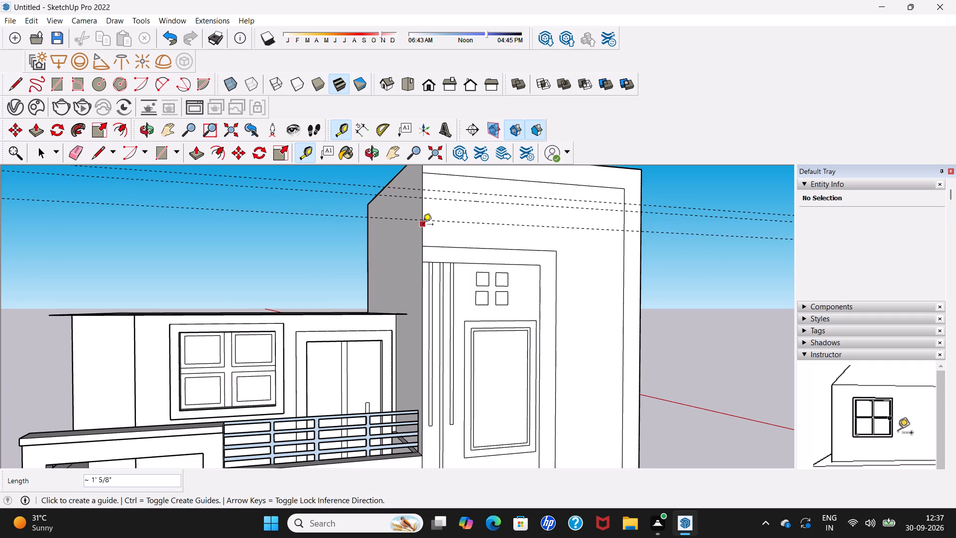
Place a fourth horizontal guide on the tall block's front, a short distance below the third one.
left_click(431, 222)
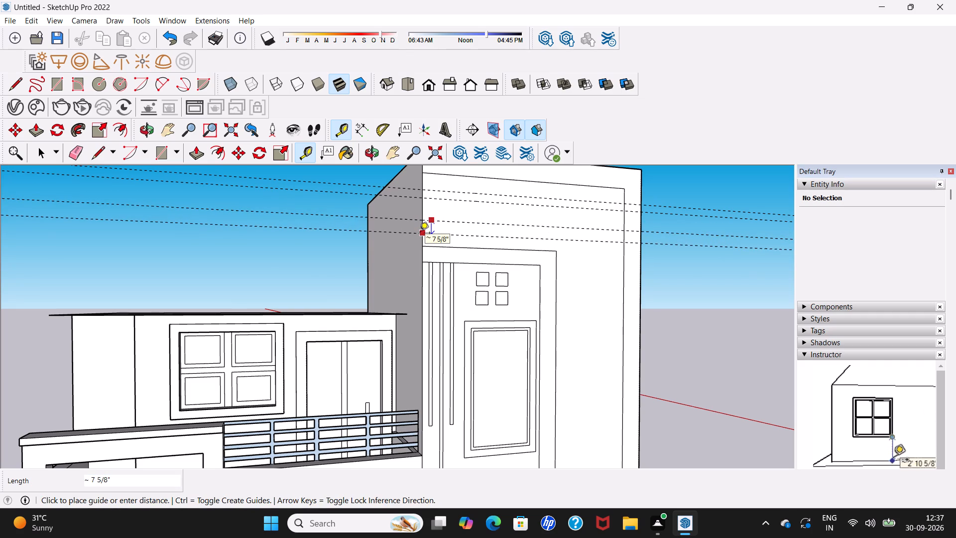
left_click(420, 229)
Draw four horizontal lines 11' 4 15/16" long along the guides, from the tall block's front corner to the outermost L-shaped outline's vertical line.
scroll(420, 228, "down", 4)
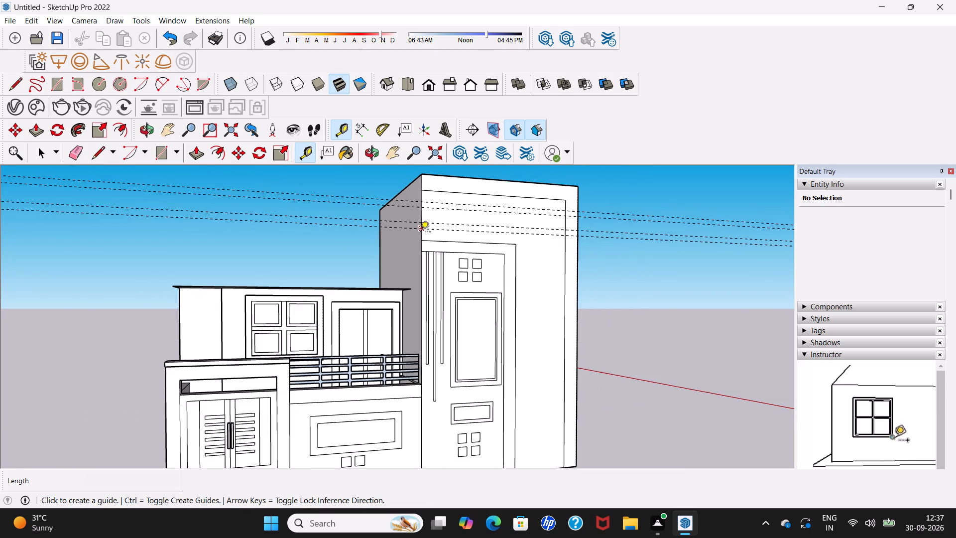
scroll(503, 262, "down", 2)
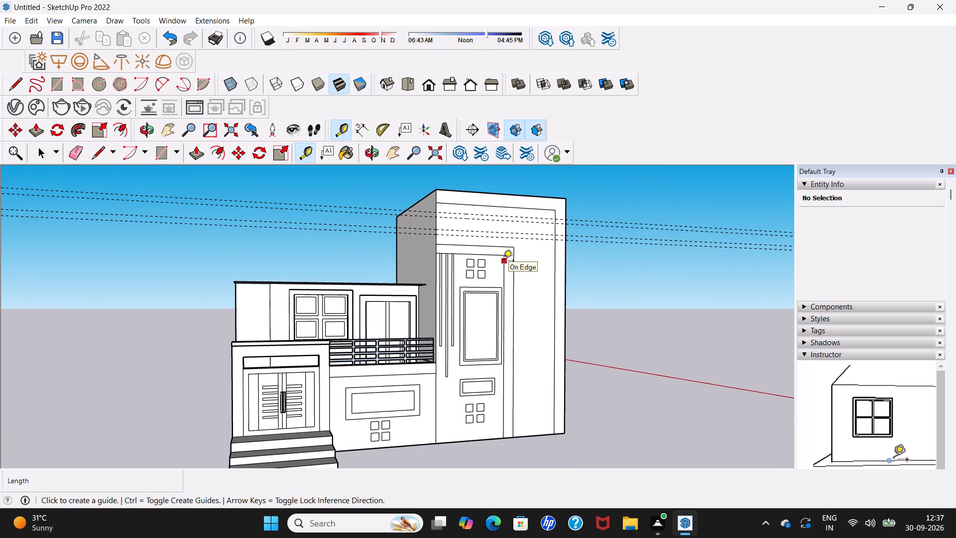
key("space")
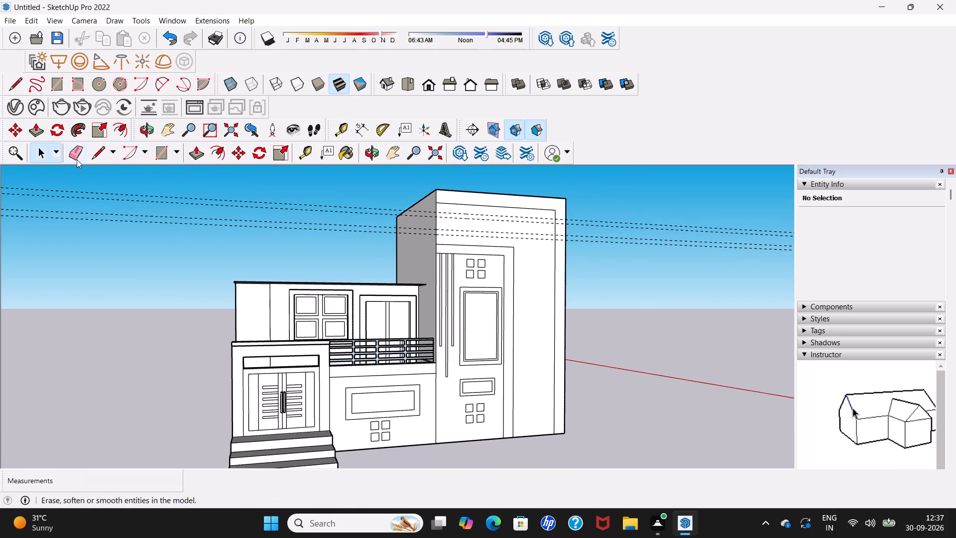
left_click(94, 152)
scroll(457, 234, "up", 5)
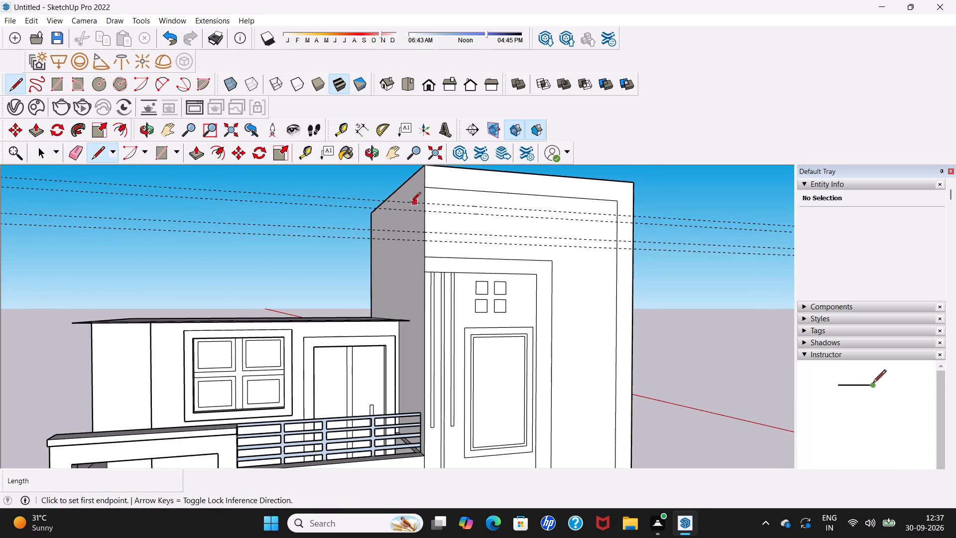
left_click(424, 203)
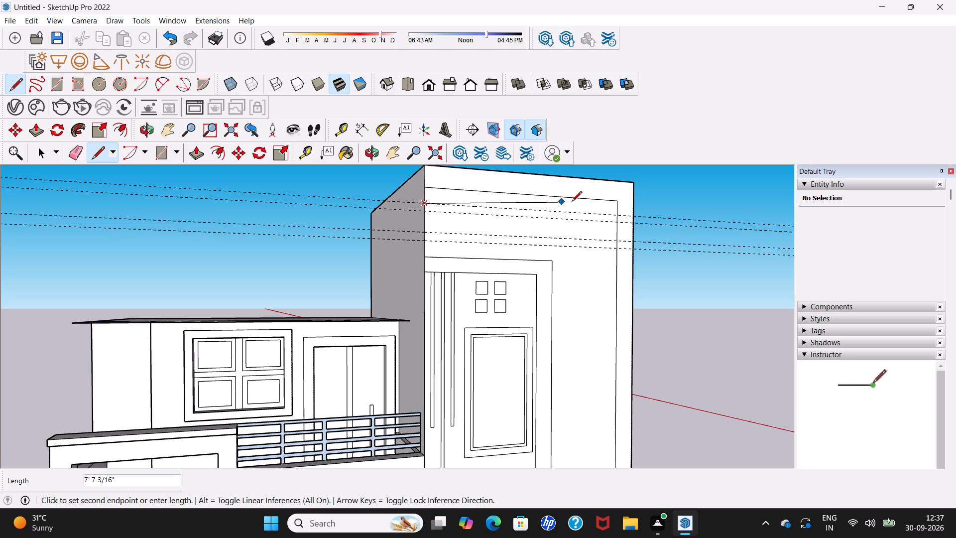
left_click(616, 216)
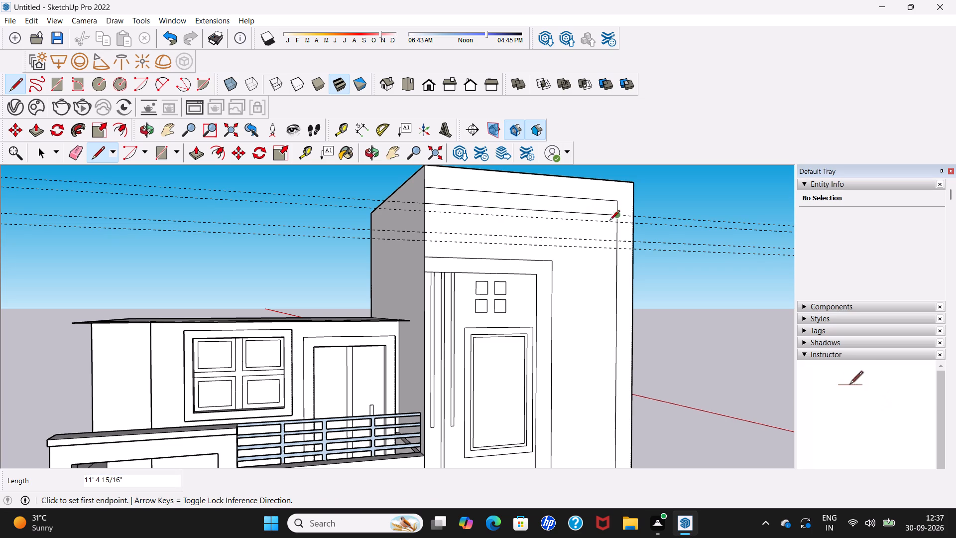
left_click(425, 212)
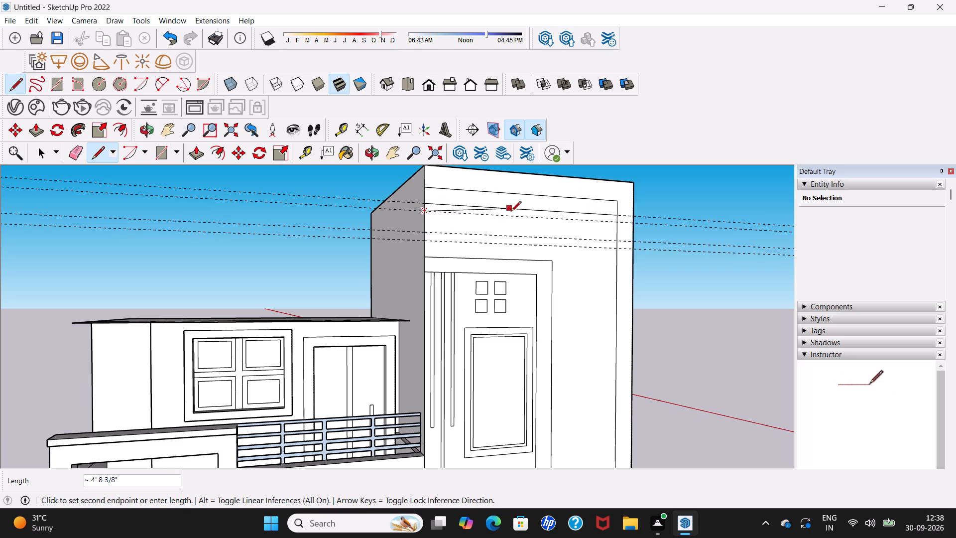
left_click(616, 223)
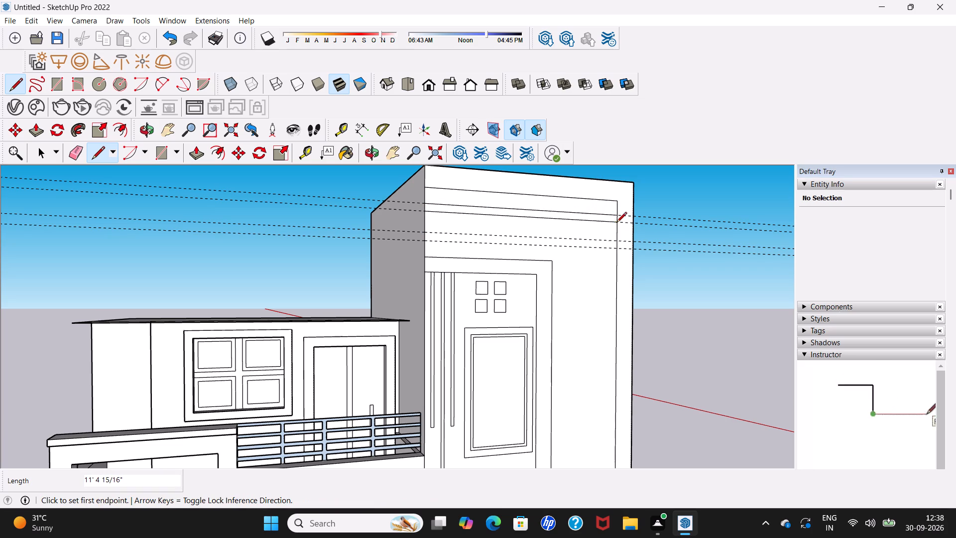
left_click(427, 231)
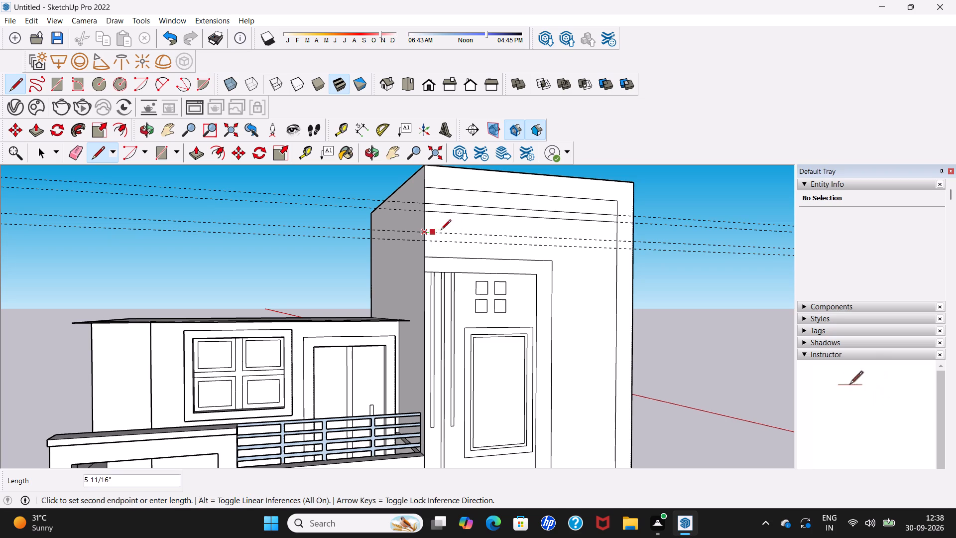
left_click(614, 240)
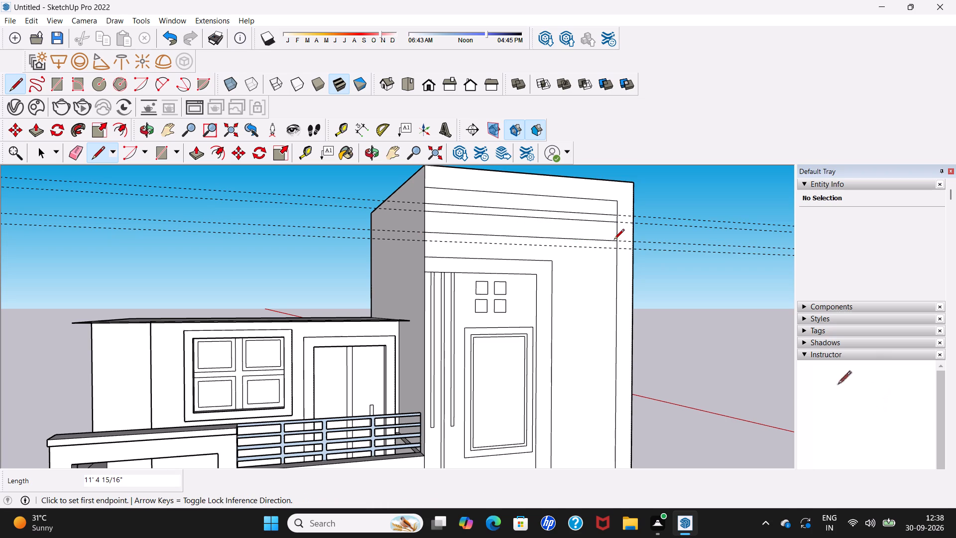
left_click(429, 241)
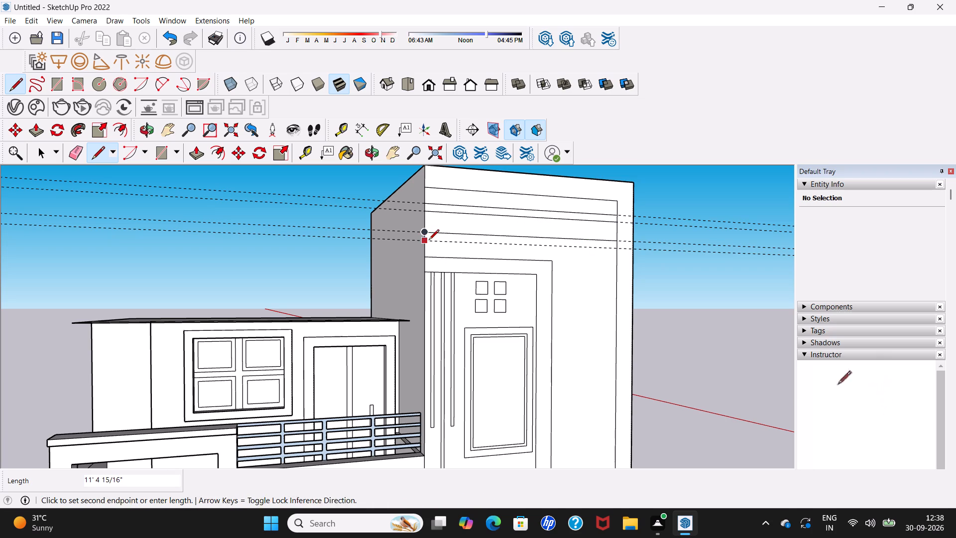
left_click(618, 250)
Erase the four horizontal guides crossing the top of the tall block.
scroll(618, 250, "down", 5)
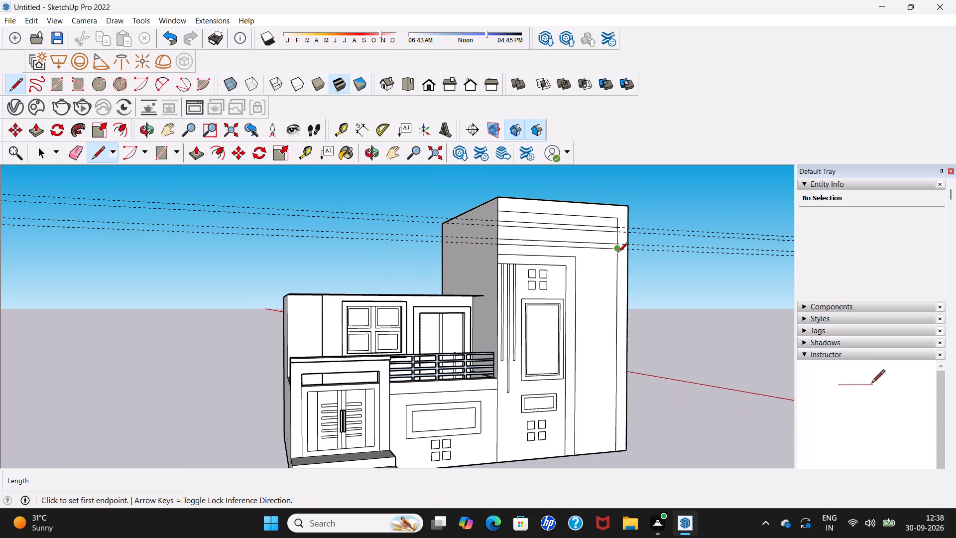
middle_click_drag(614, 253, 490, 252, "shift")
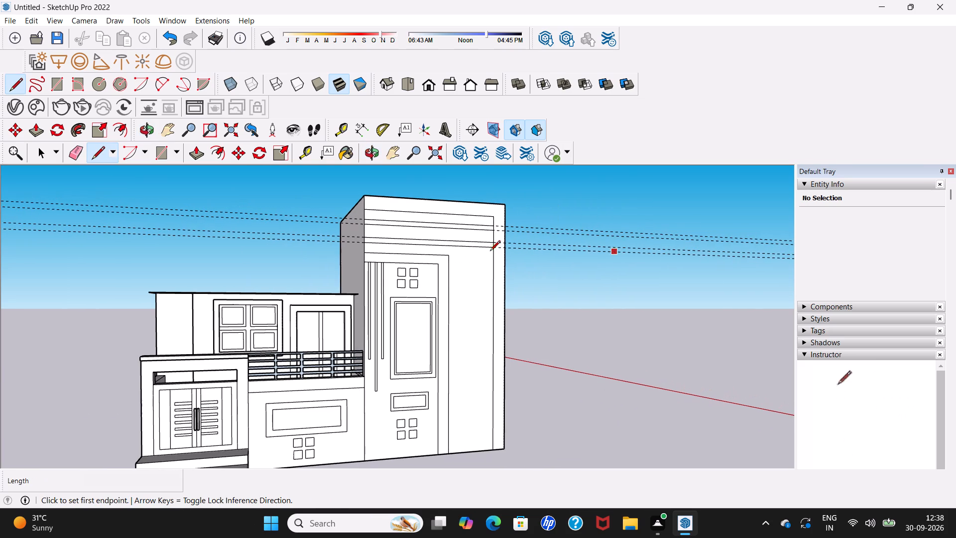
left_click(77, 154)
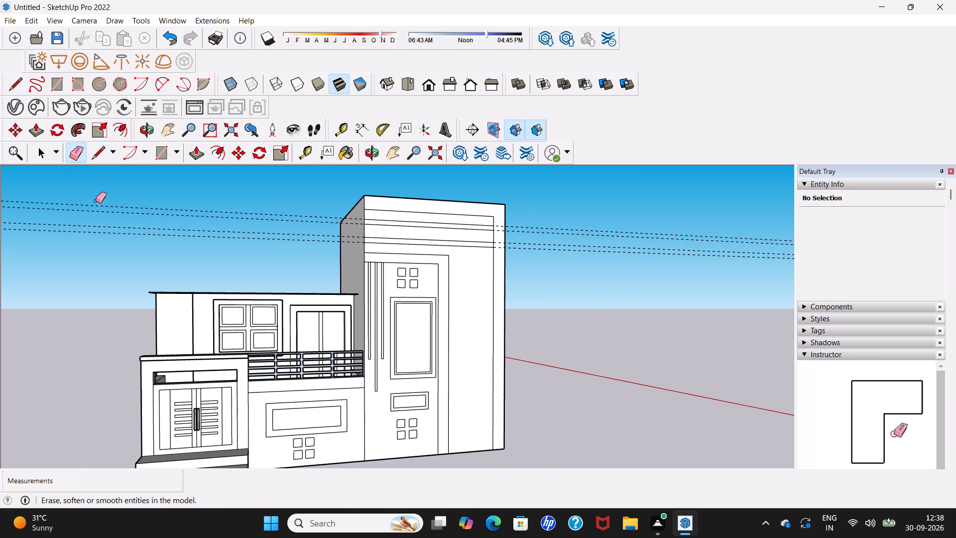
left_click_drag(99, 206, 108, 245)
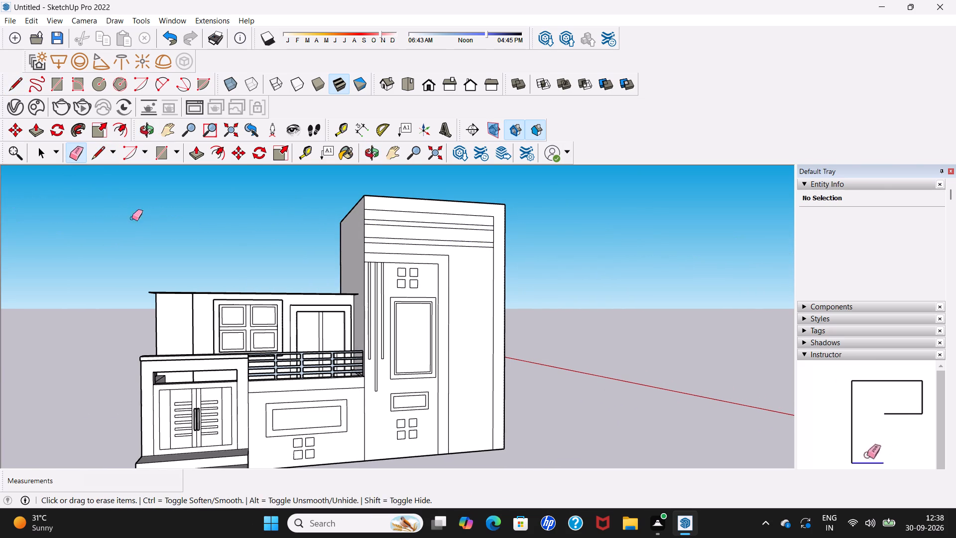
Place a horizontal guide about 1' 4 7/8" below the lowest band line on the tall block, and another about 5 5/8" below that.
left_click(344, 131)
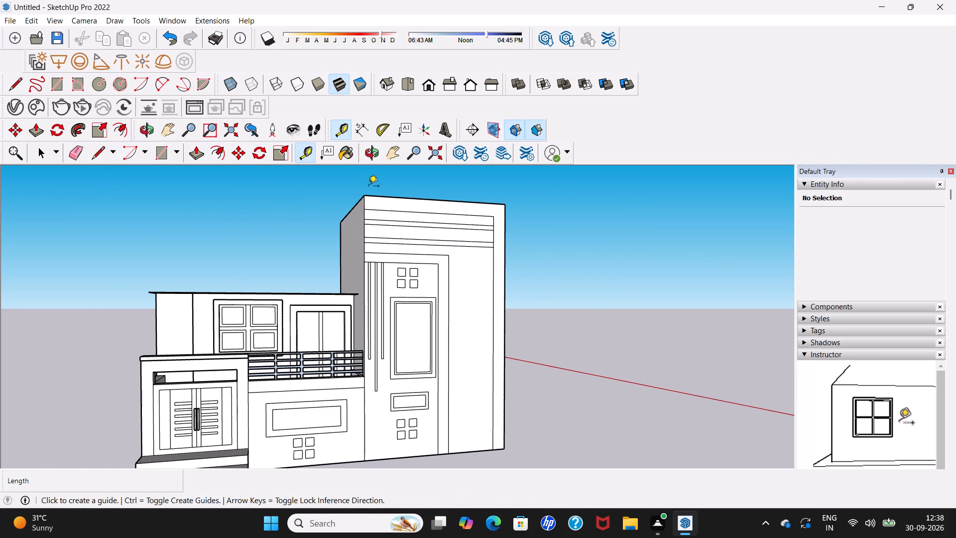
middle_click_drag(464, 285, 420, 277)
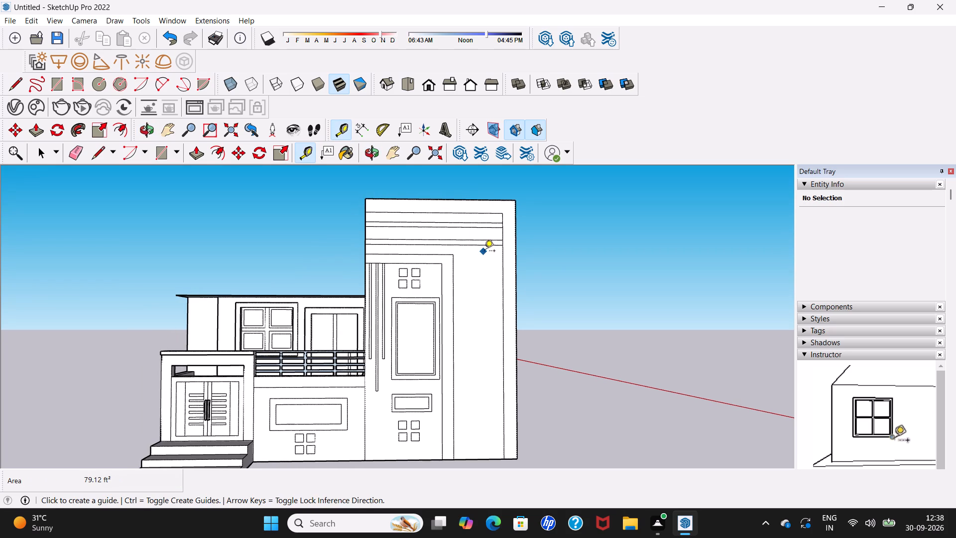
left_click(486, 246)
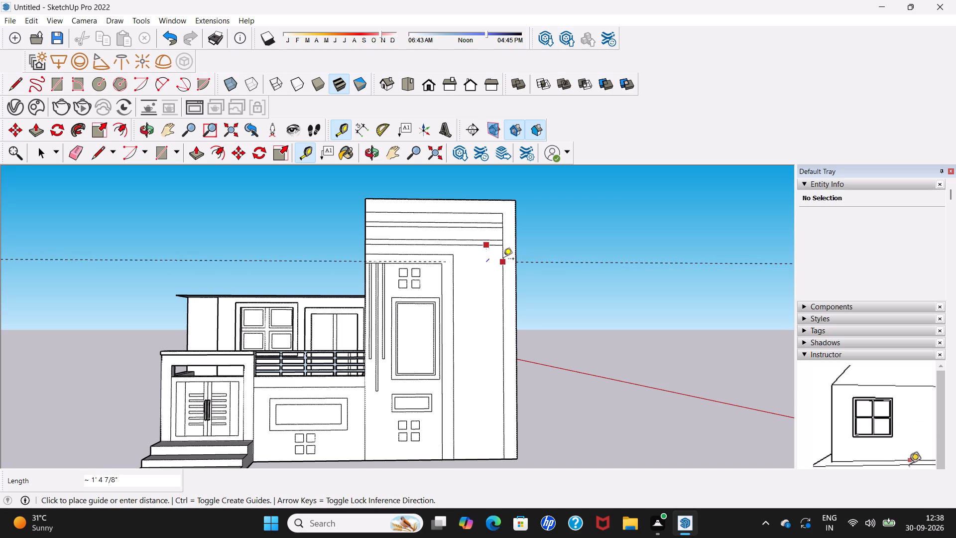
left_click(503, 261)
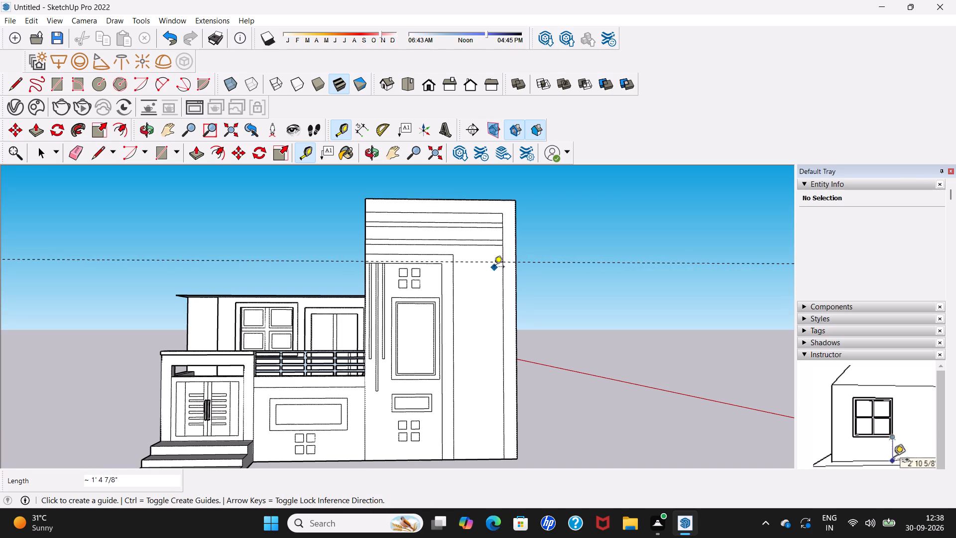
left_click(495, 264)
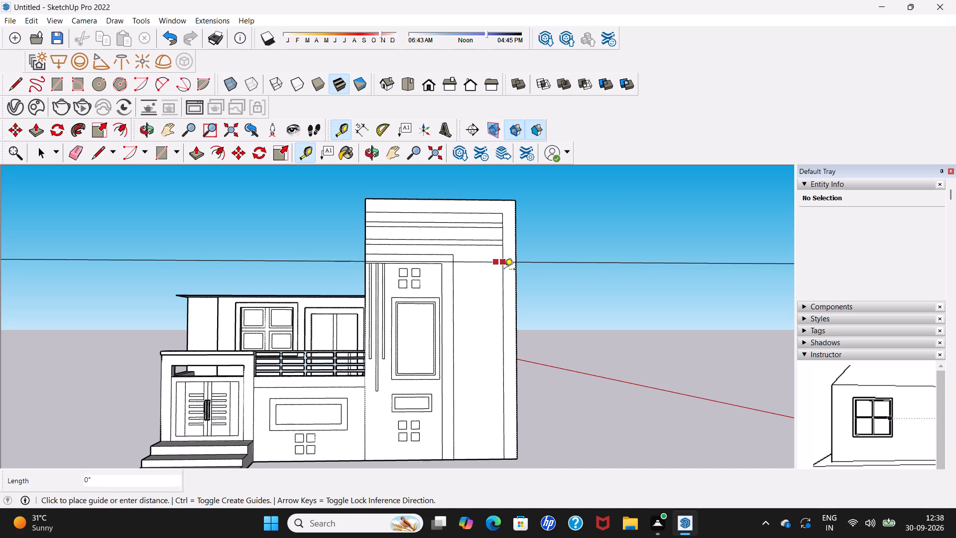
scroll(502, 273, "up", 9)
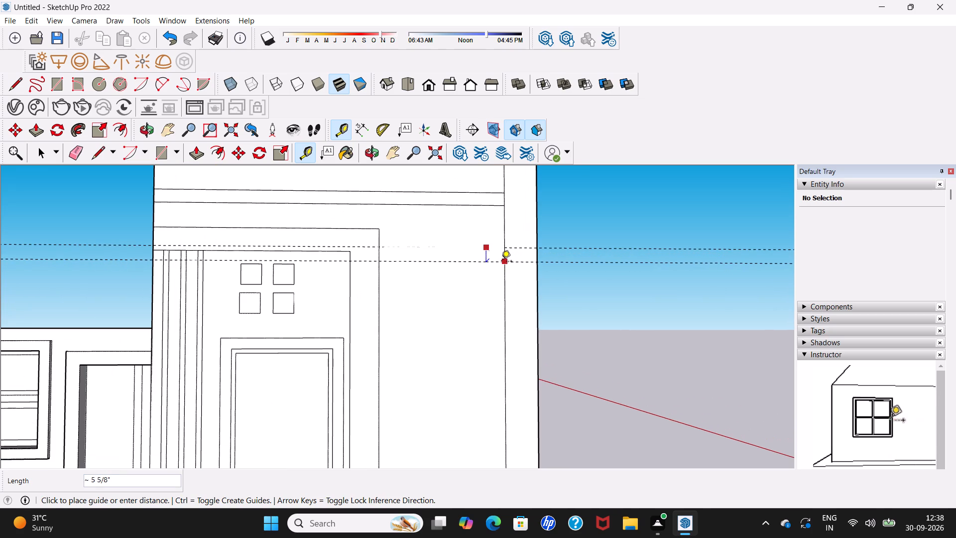
left_click(501, 262)
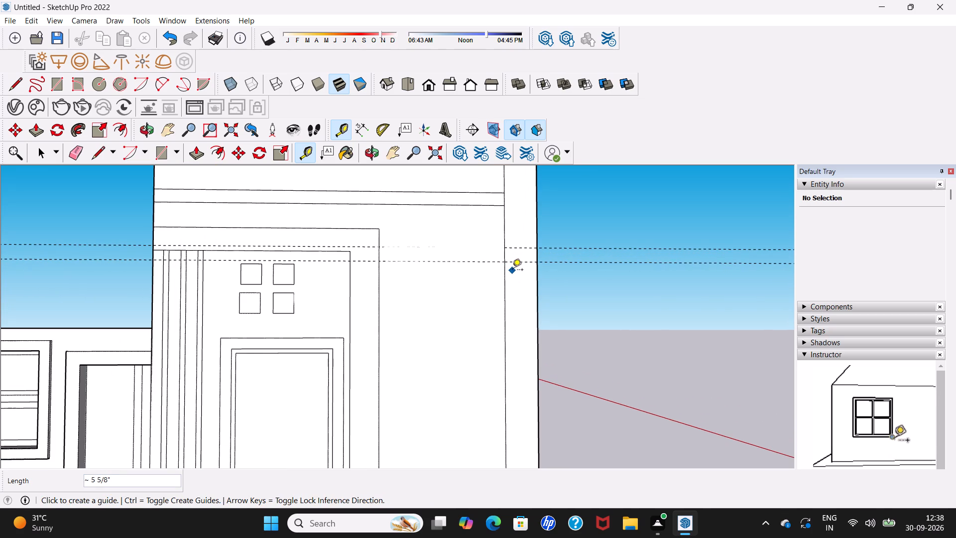
Place a third horizontal guide about 1' 1 11/16" below the second one, and a fourth about 4 3/4" below that.
left_click(514, 264)
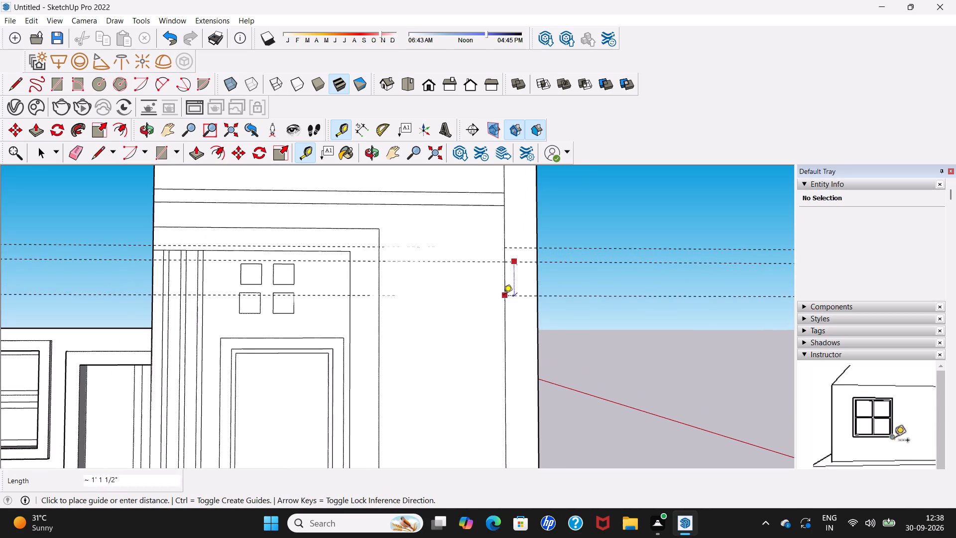
left_click(503, 296)
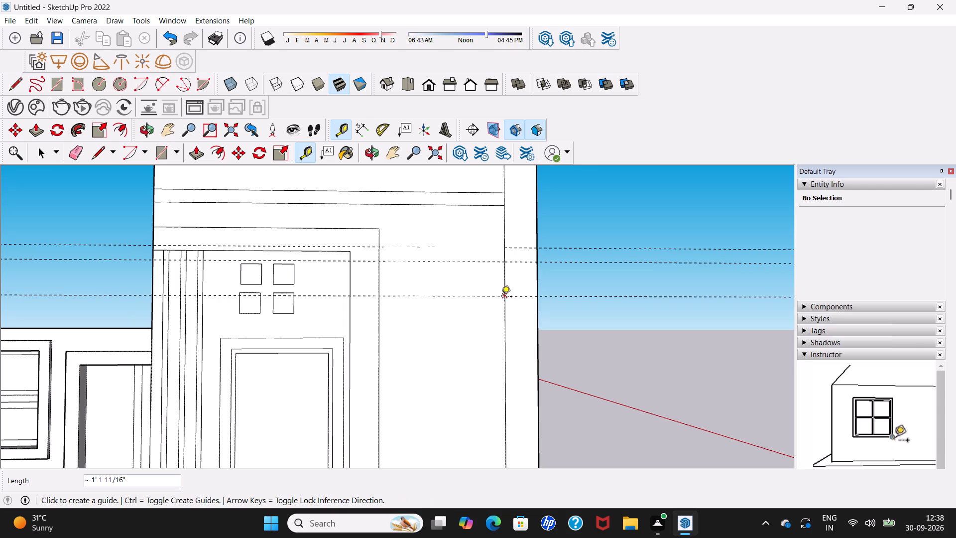
left_click(495, 297)
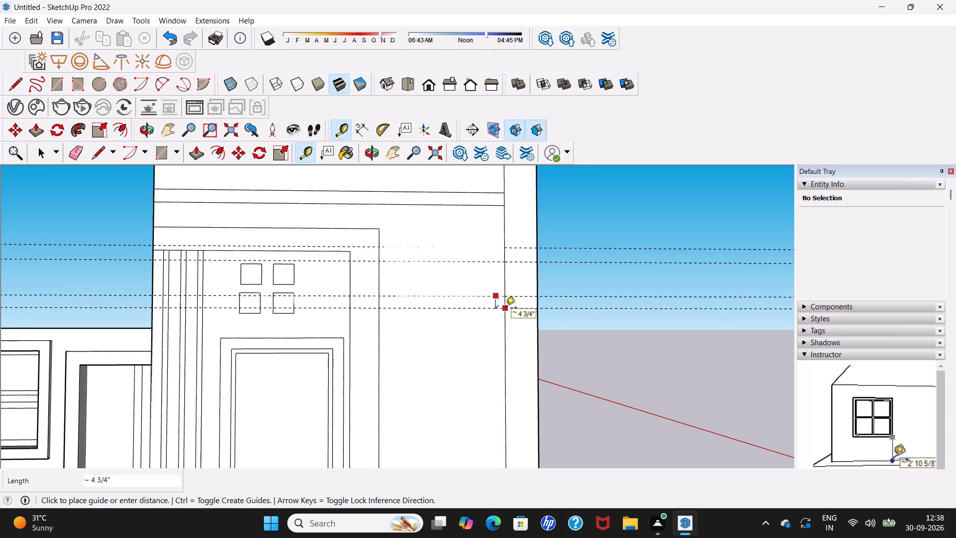
left_click(506, 311)
Place a fifth horizontal guide about 1' 3 1/8" below the fourth one, and a sixth about 5 7/16" below that.
scroll(506, 311, "down", 8)
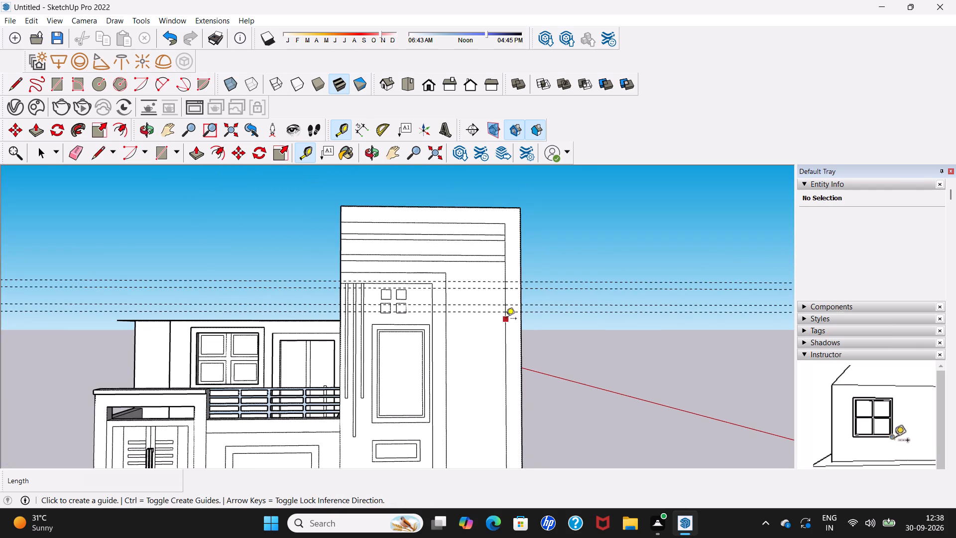
middle_click_drag(506, 319, 444, 241)
scroll(444, 241, "up", 2)
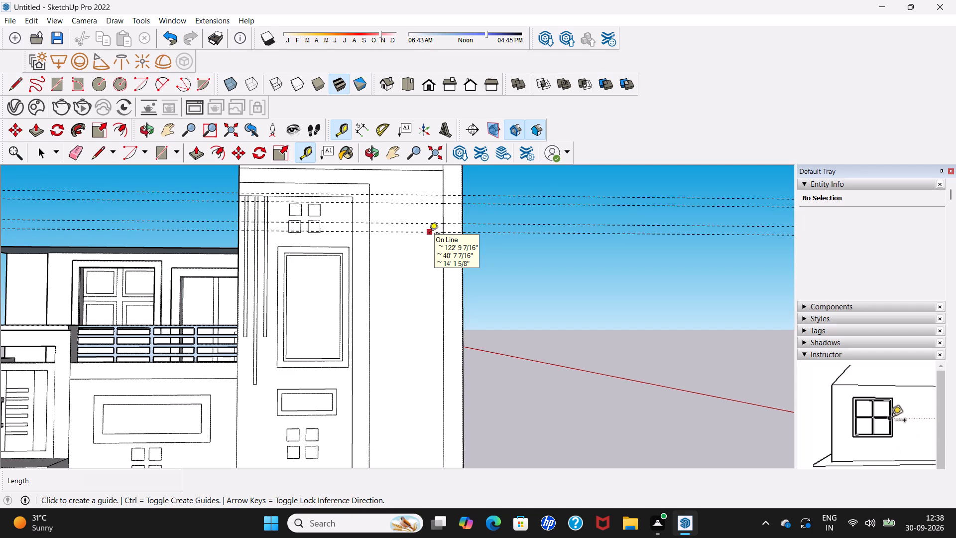
scroll(429, 234, "up", 3)
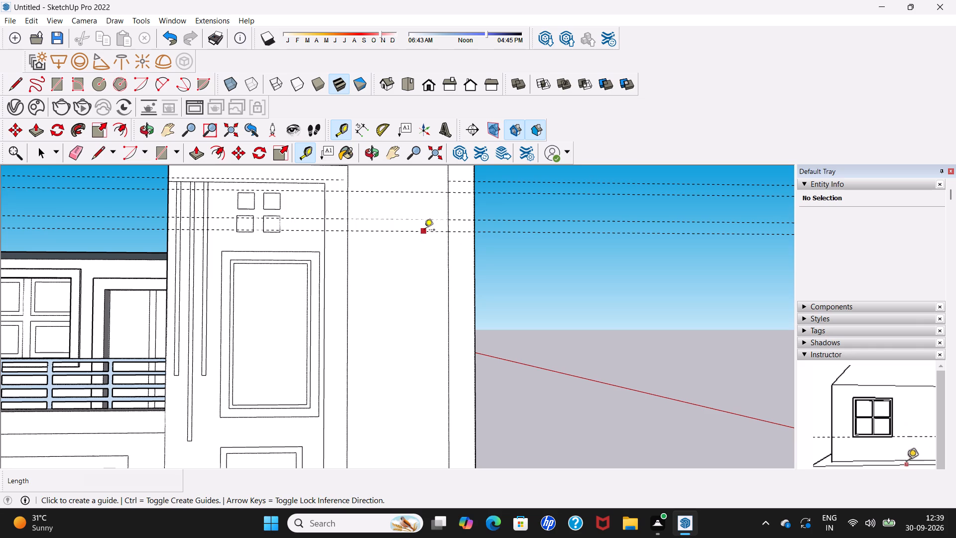
left_click(425, 232)
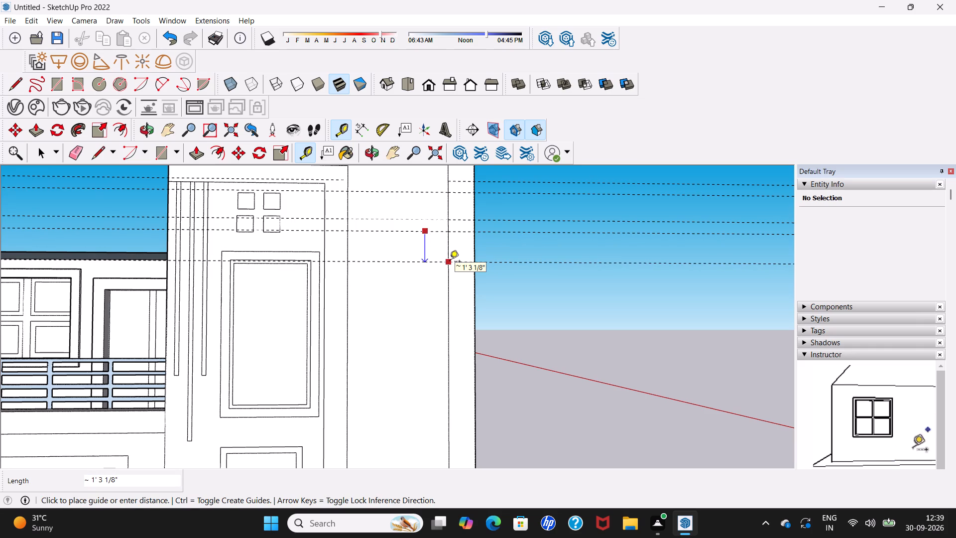
left_click(450, 262)
left_click(435, 262)
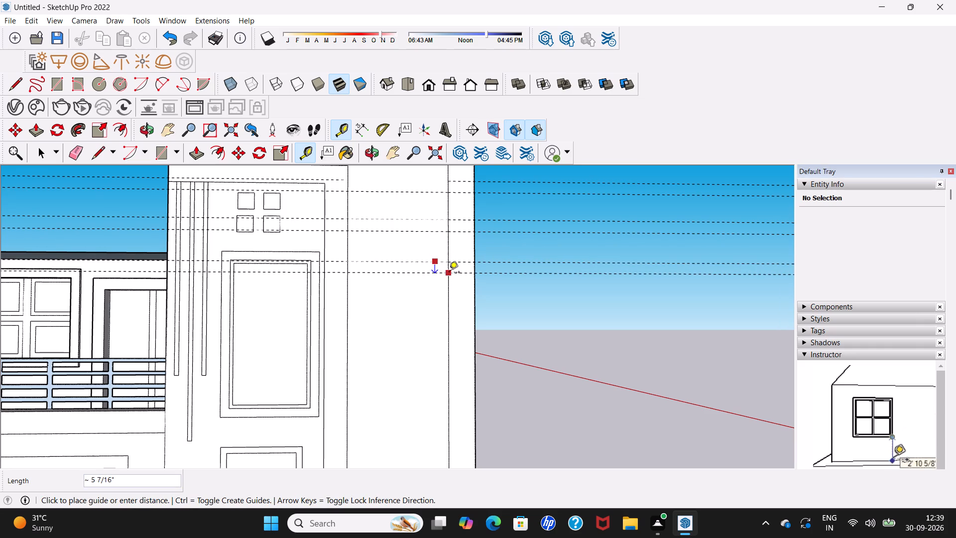
left_click(449, 273)
Place a seventh horizontal guide about 1' 5 1/16" below the sixth one, and an eighth about 4 15/16" above the seventh.
left_click(409, 274)
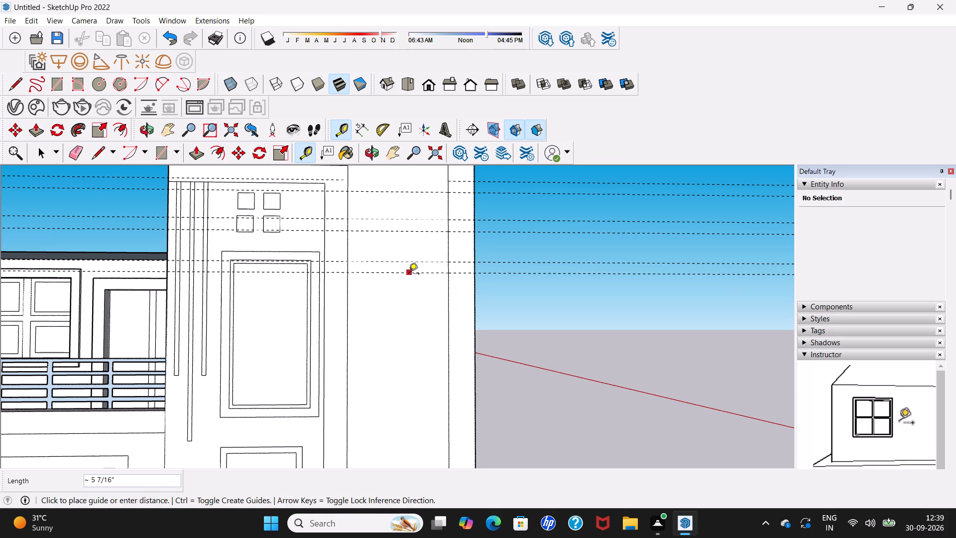
left_click(415, 307)
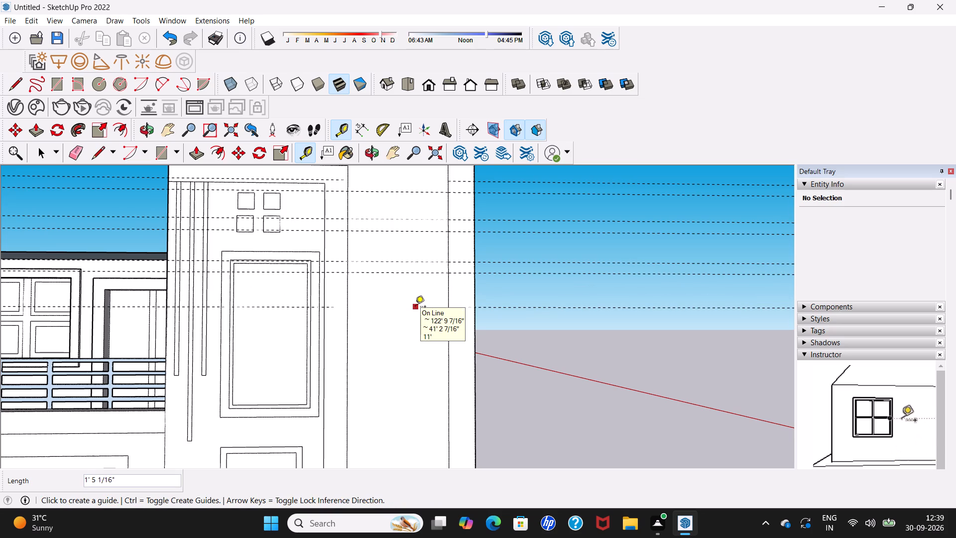
scroll(415, 307, "up", 3)
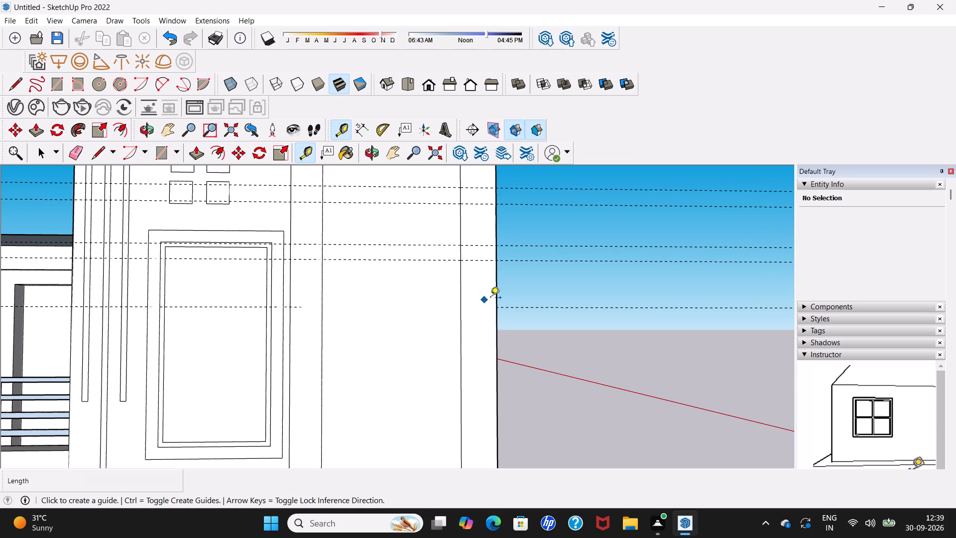
left_click(501, 309)
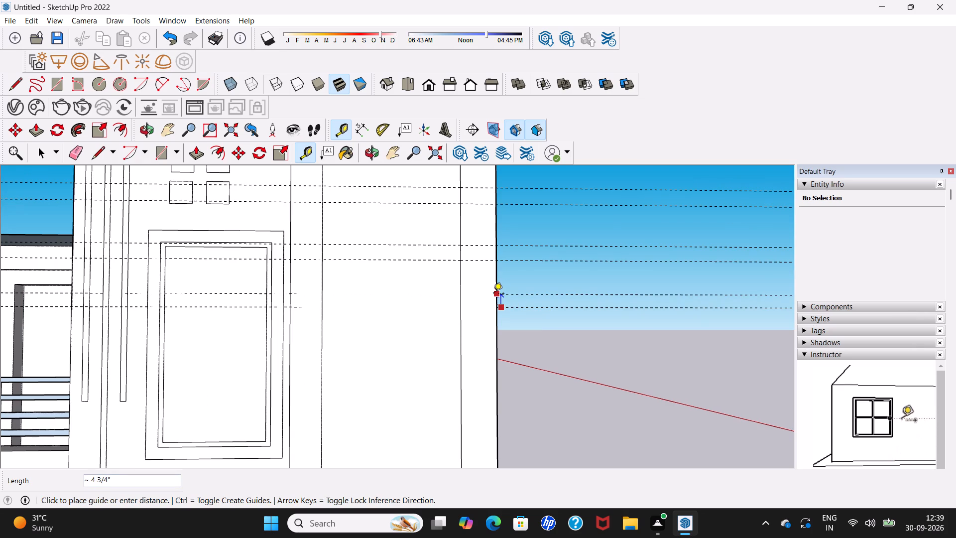
left_click(493, 294)
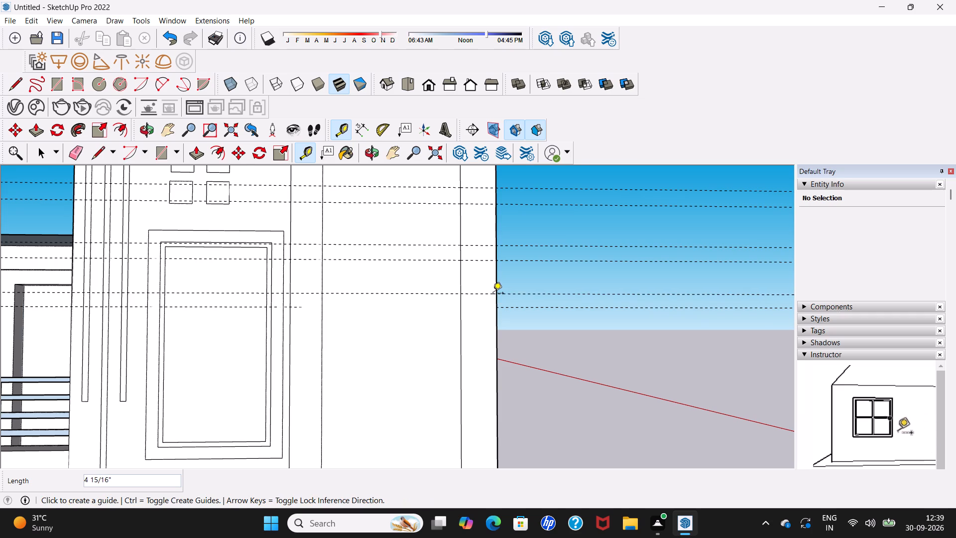
scroll(492, 295, "down", 6)
middle_click_drag(492, 300, 412, 334)
key("space")
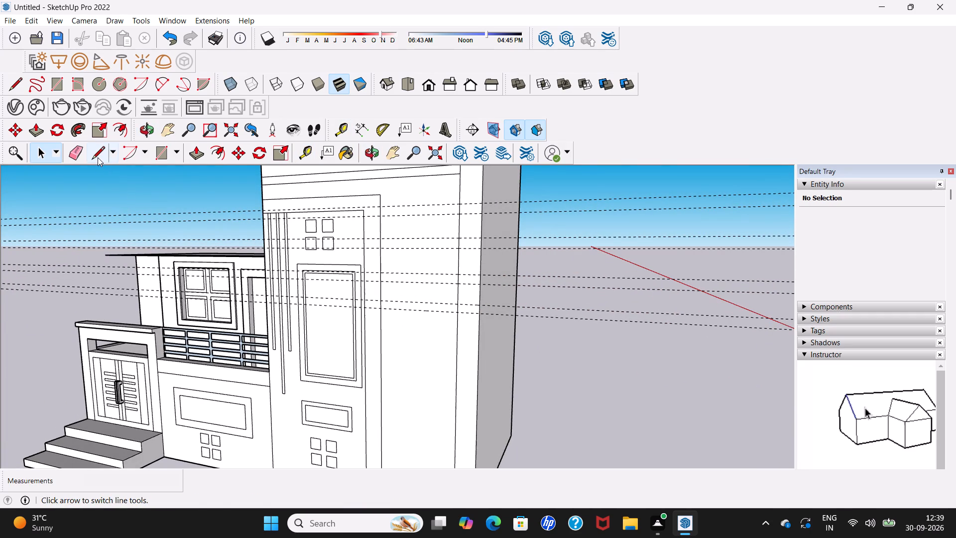
Draw four 4' 1 13/16" lines along the upper four guides, between the outermost L-shaped outline and the next one inside it.
left_click(98, 157)
left_click(383, 205)
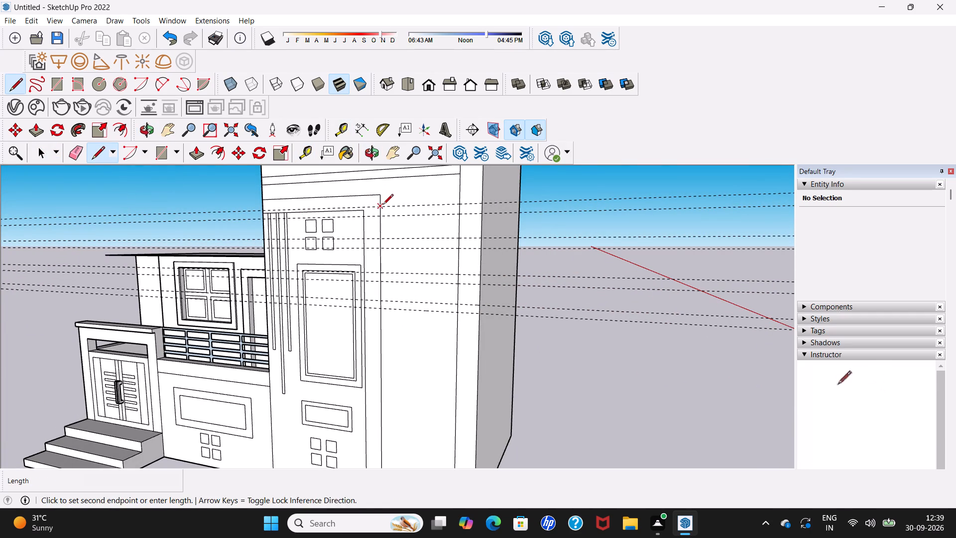
left_click(458, 203)
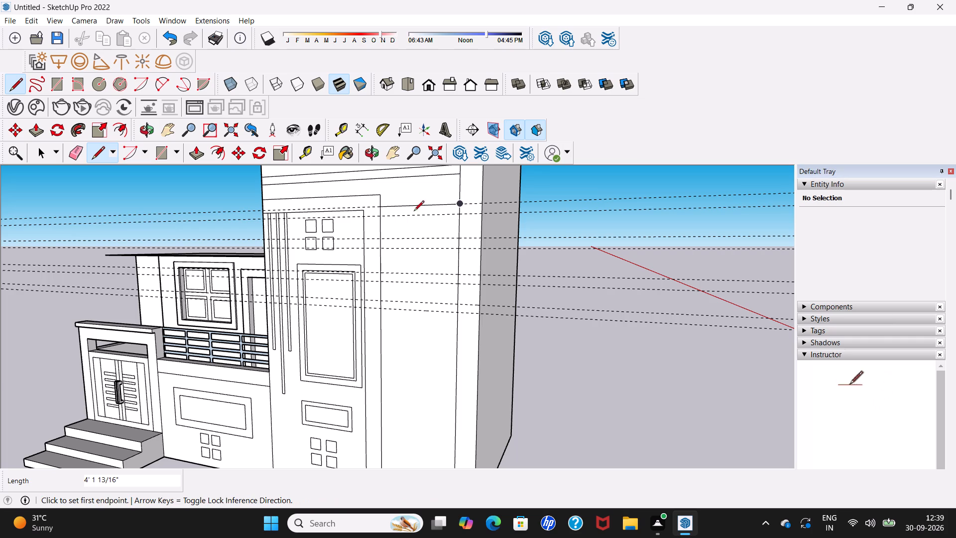
left_click(378, 217)
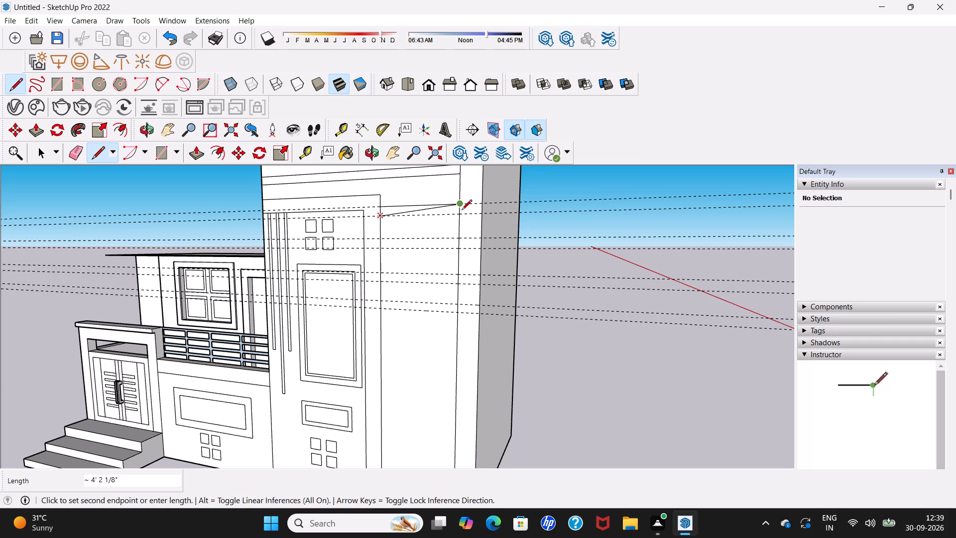
left_click(462, 217)
left_click(377, 239)
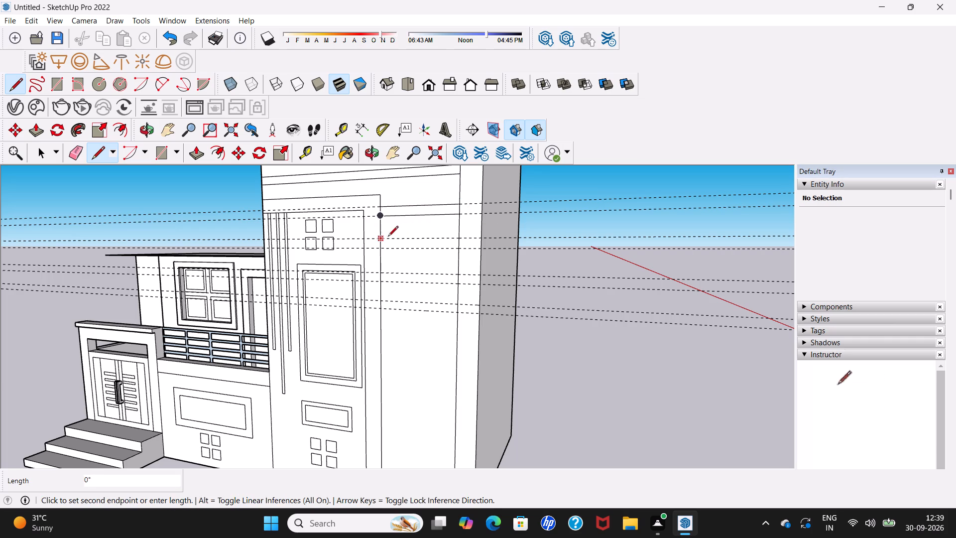
left_click(457, 232)
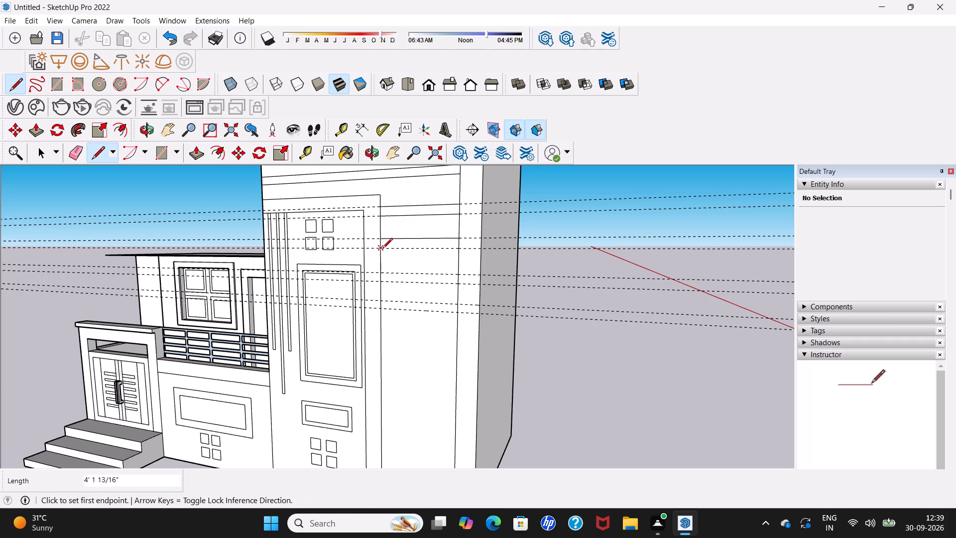
left_click(382, 249)
left_click(455, 246)
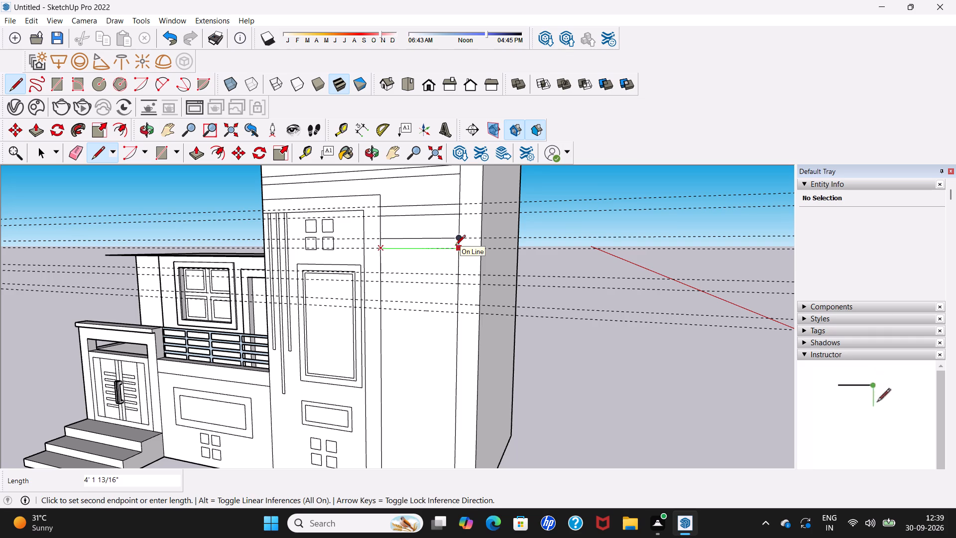
Draw four more 4' 1 13/16" lines along the lower four guides, between the same two L-shaped outlines.
left_click(380, 273)
left_click(458, 274)
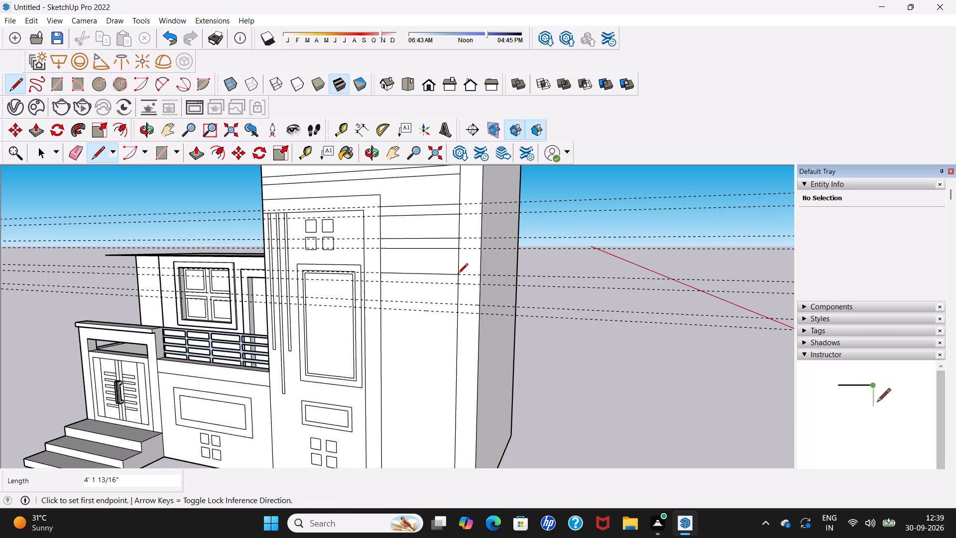
left_click(381, 281)
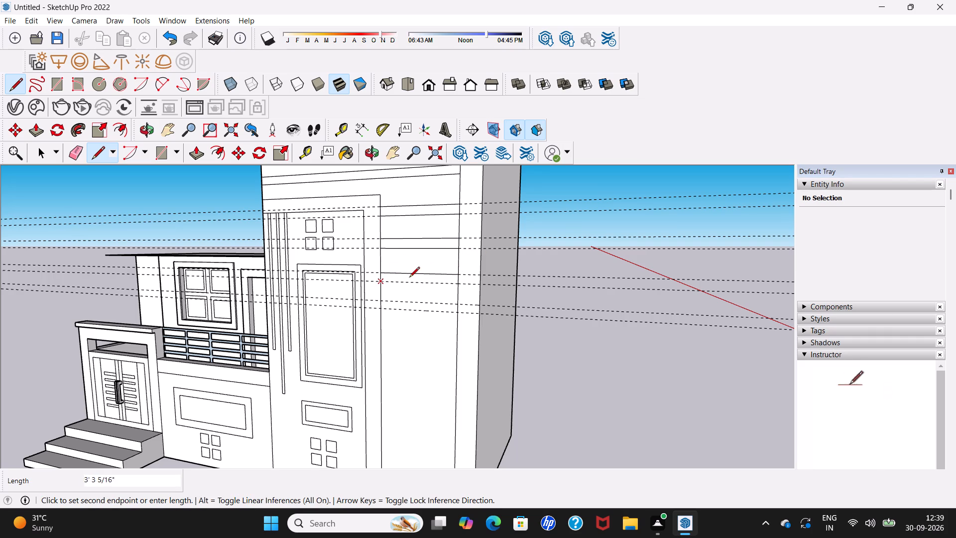
left_click(461, 286)
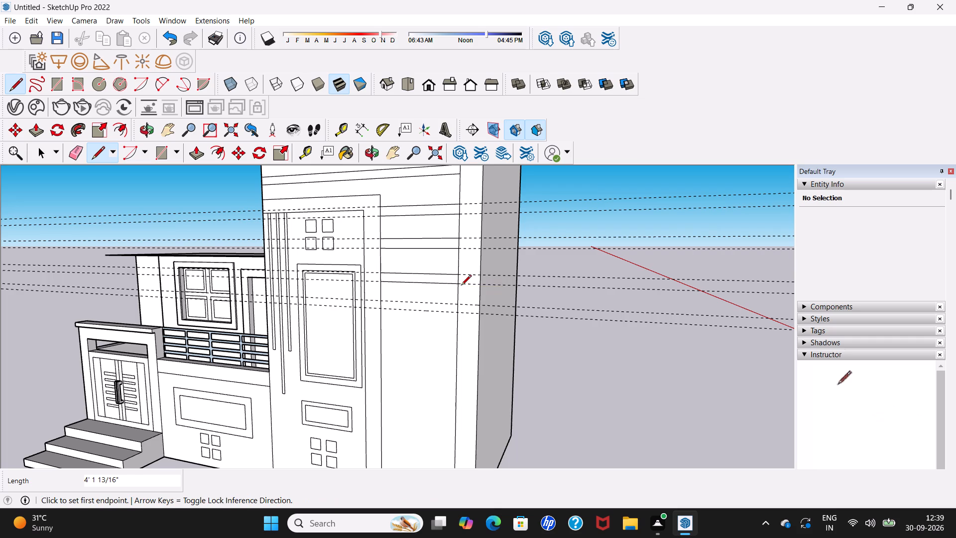
left_click(376, 302)
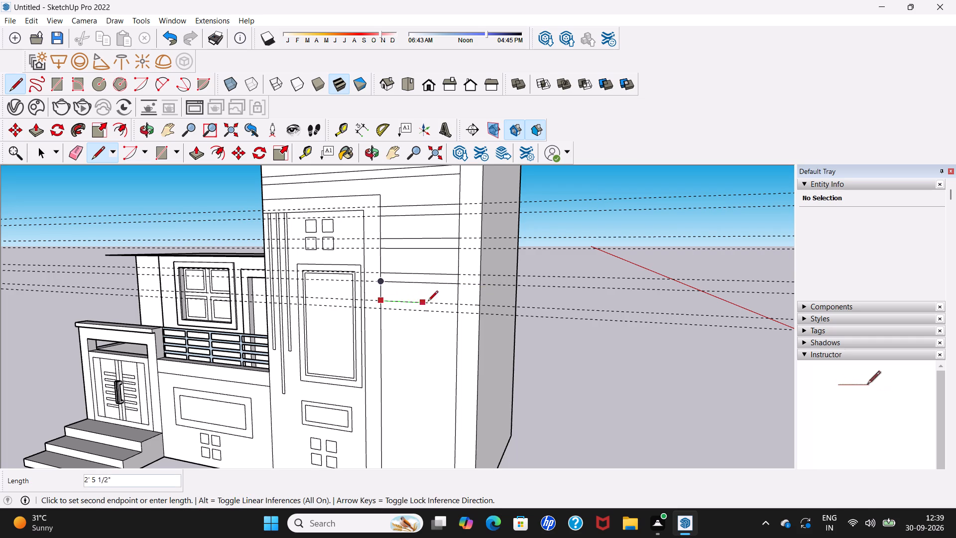
left_click(458, 302)
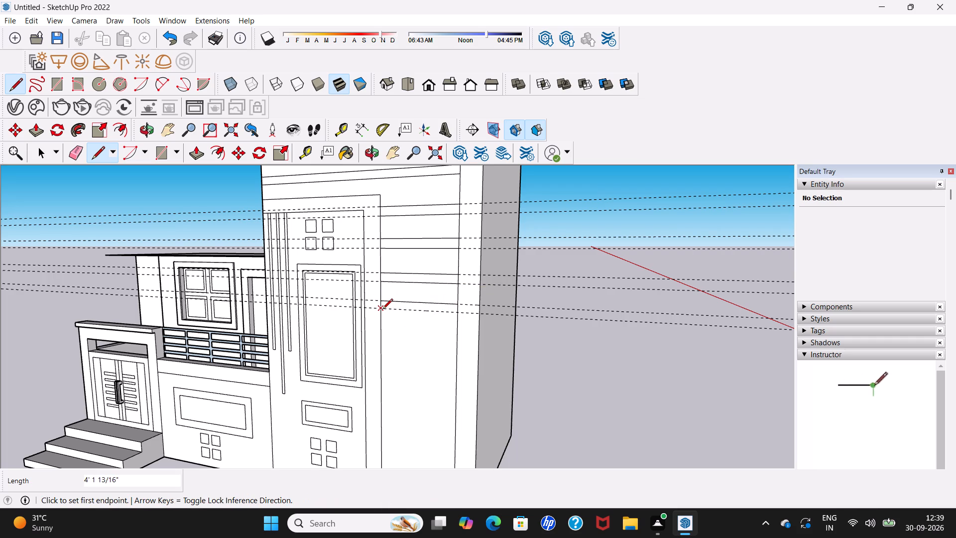
left_click(382, 310)
left_click(457, 312)
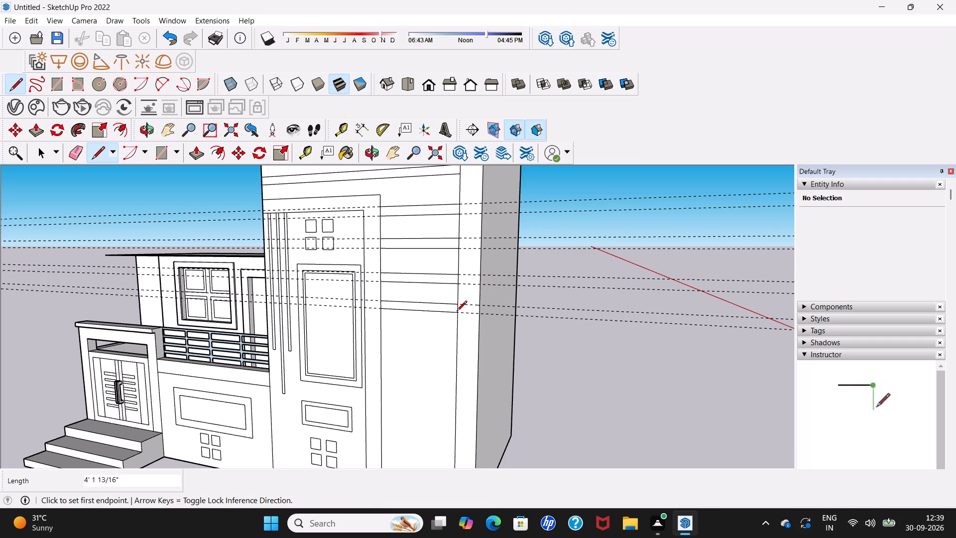
scroll(456, 319, "down", 6)
middle_click_drag(460, 334, 527, 294)
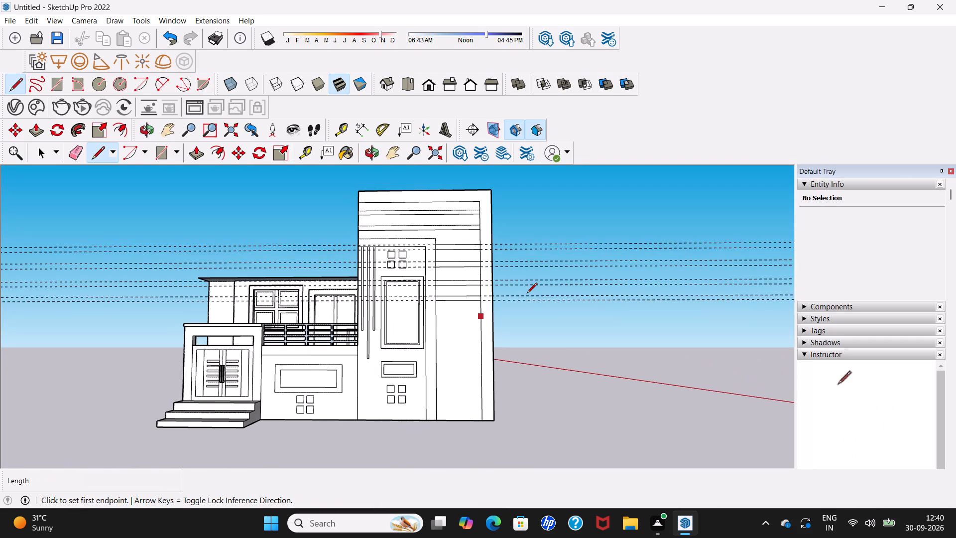
key("space")
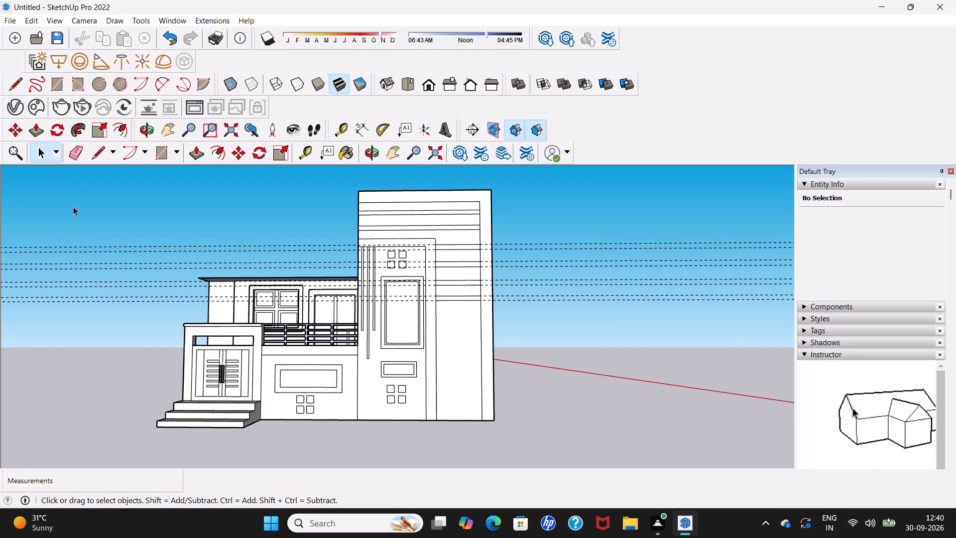
Erase all eight horizontal guides crossing the tall block.
left_click(71, 151)
left_click_drag(93, 213, 101, 318)
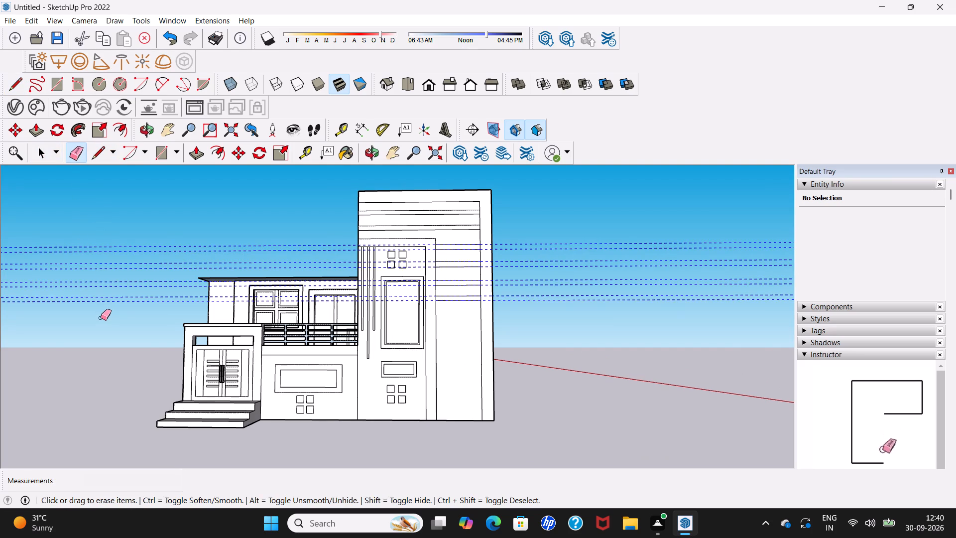
left_click_drag(101, 318, 101, 320)
scroll(98, 318, "down", 4)
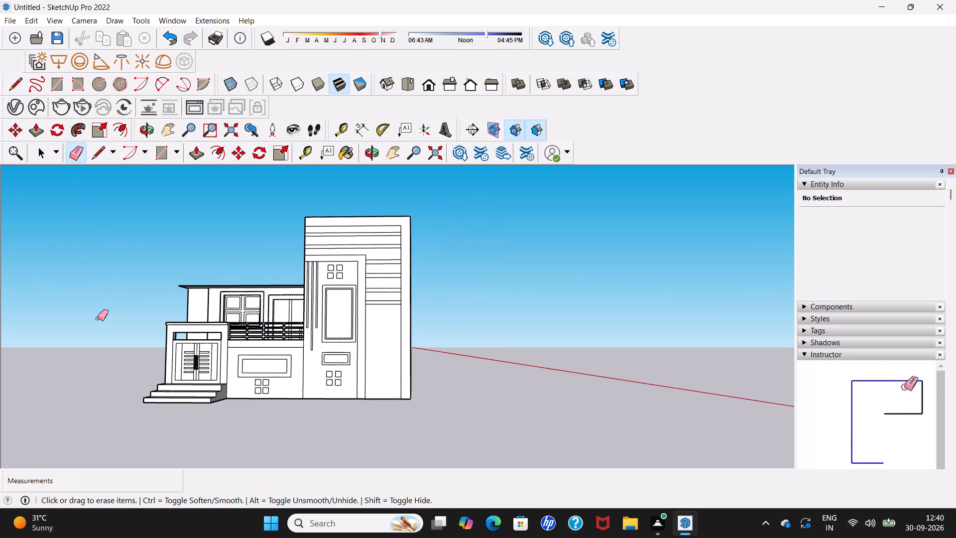
key("space")
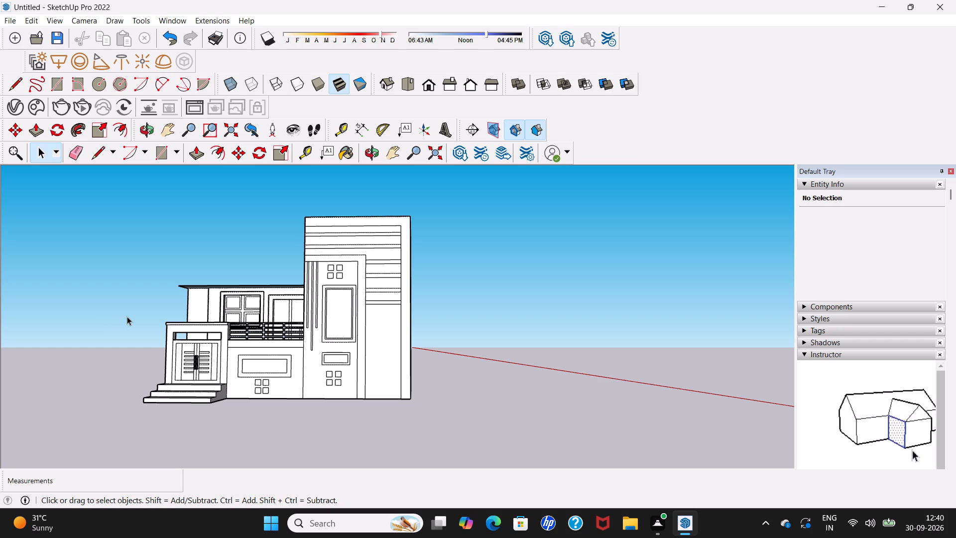
Place a horizontal guide about 1' 5 1/4" below the lowest band line on the tall block, and another about 4 1/16" below that.
scroll(413, 322, "up", 5)
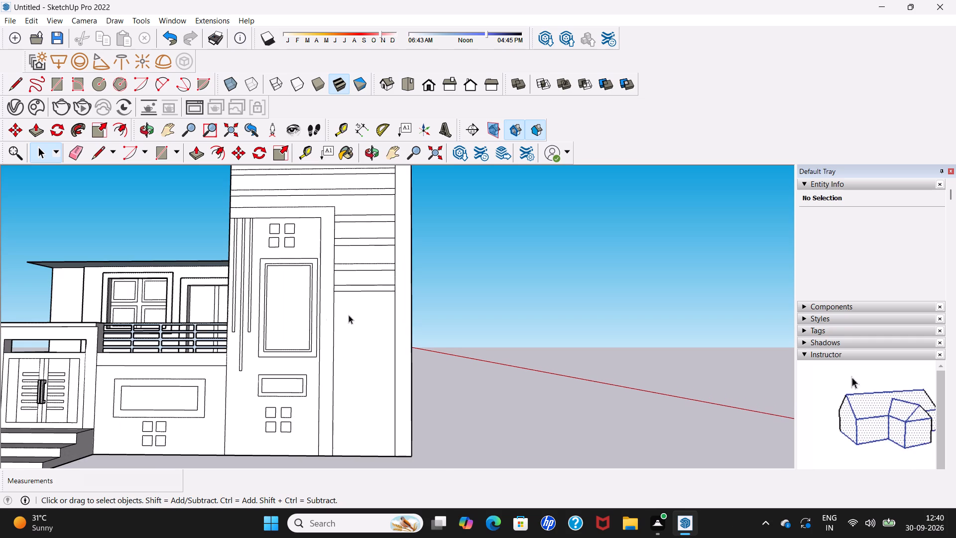
left_click(341, 131)
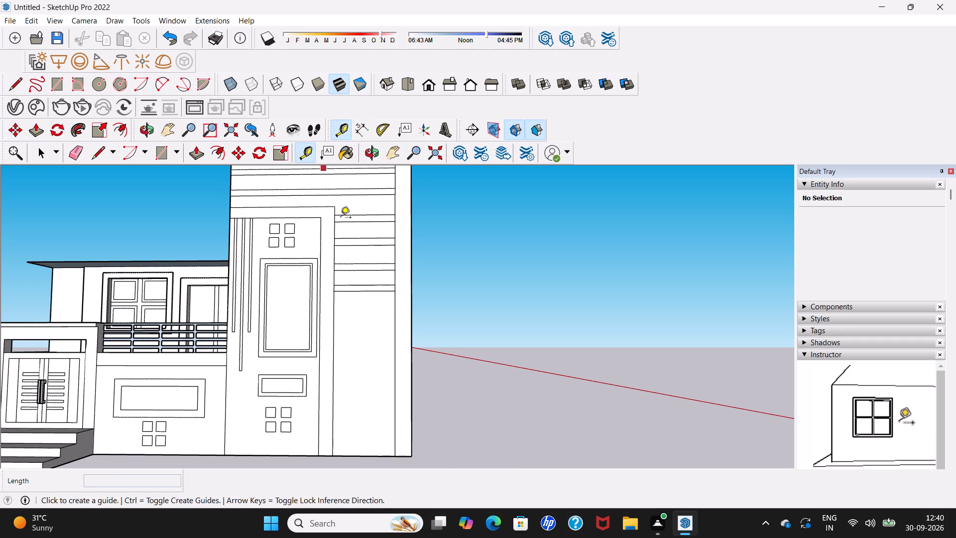
left_click(380, 294)
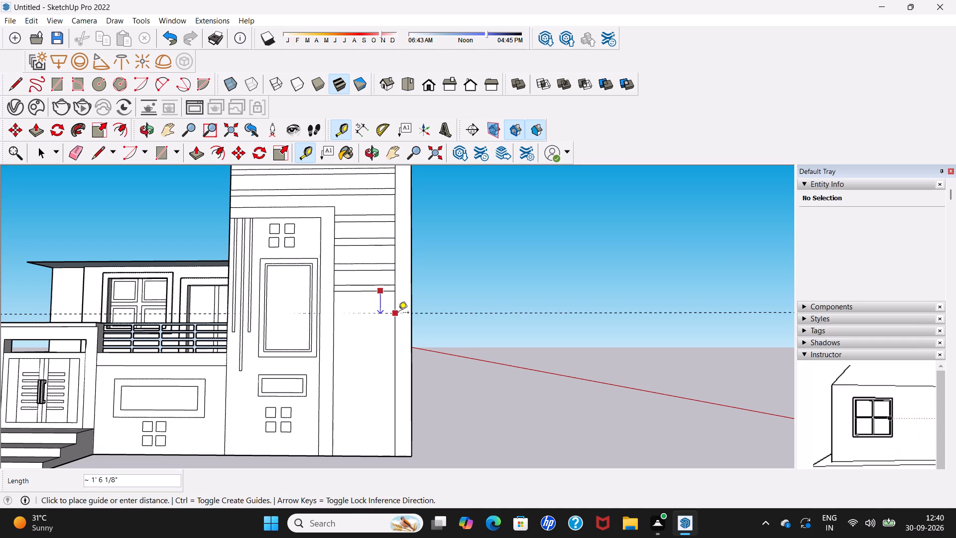
scroll(398, 311, "up", 5)
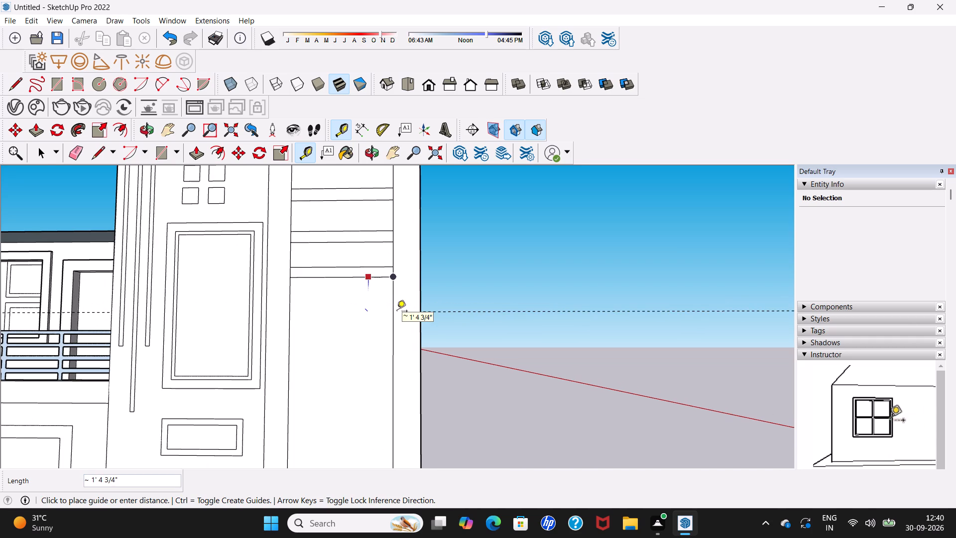
left_click(396, 313)
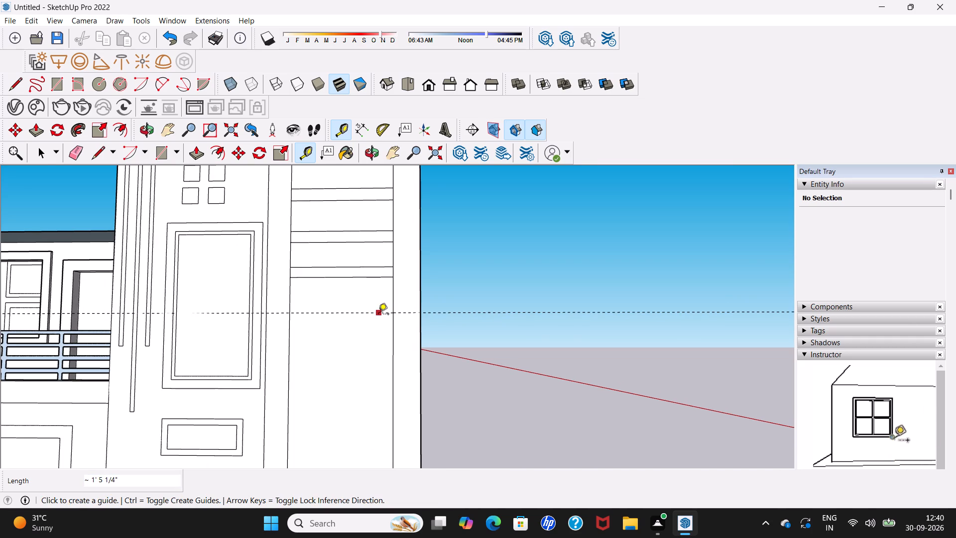
left_click(378, 315)
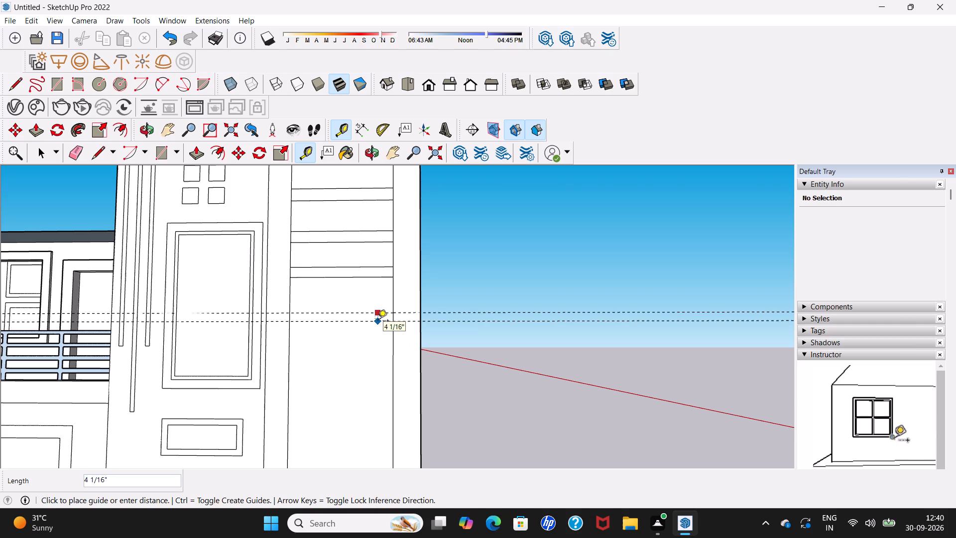
left_click(378, 321)
Place a third horizontal guide about 1' 3 5/8" below the second one, and a fourth about 4 5/16" below that.
left_click(384, 324)
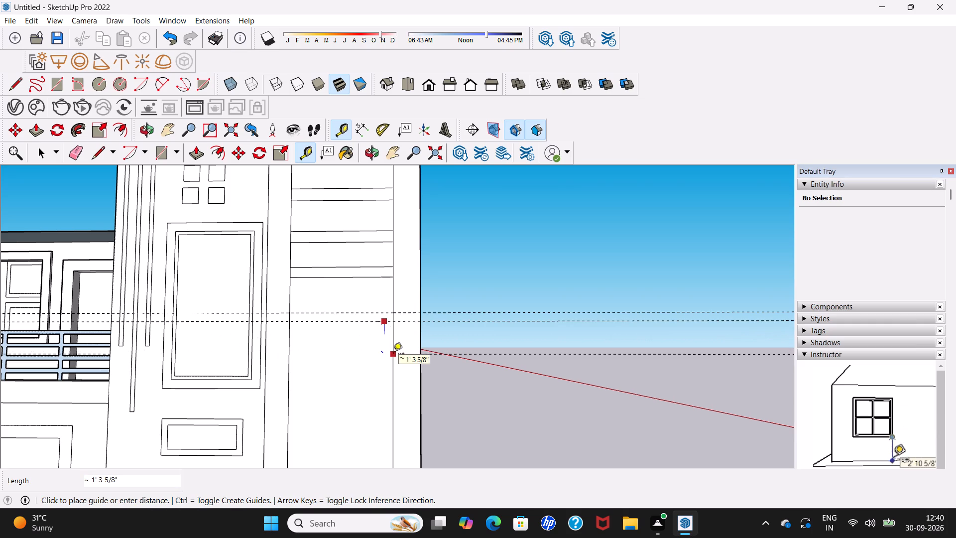
left_click(393, 354)
middle_click_drag(393, 371, 291, 378)
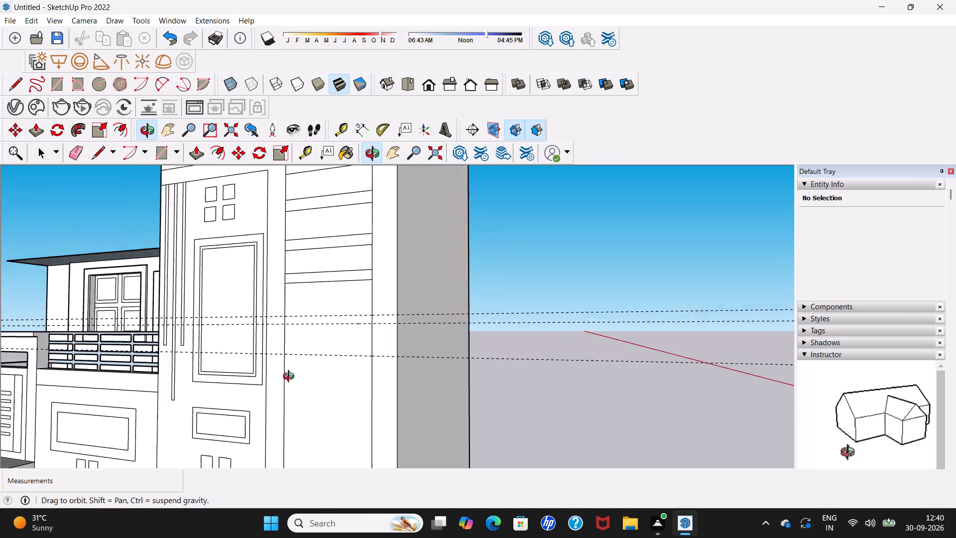
middle_click_drag(291, 378, 507, 326)
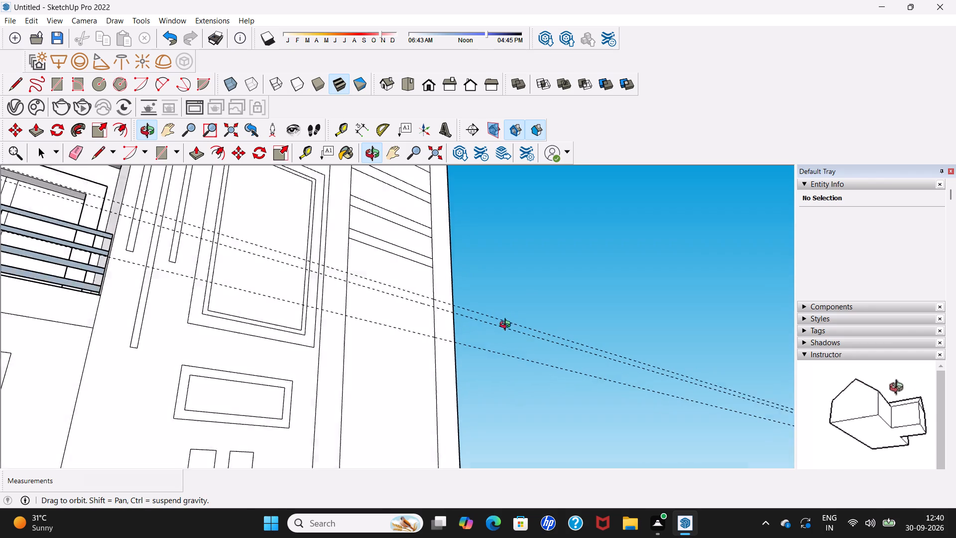
middle_click_drag(507, 326, 331, 328)
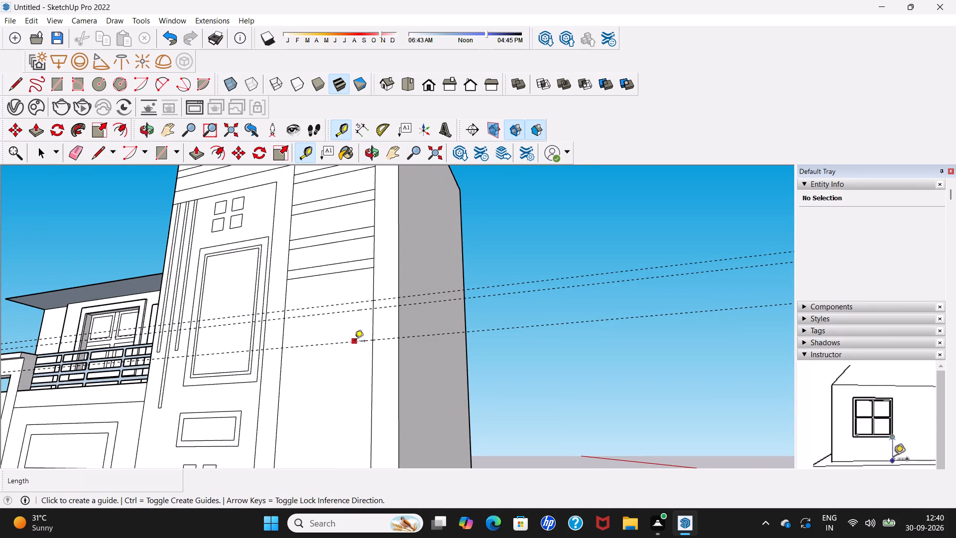
left_click(355, 342)
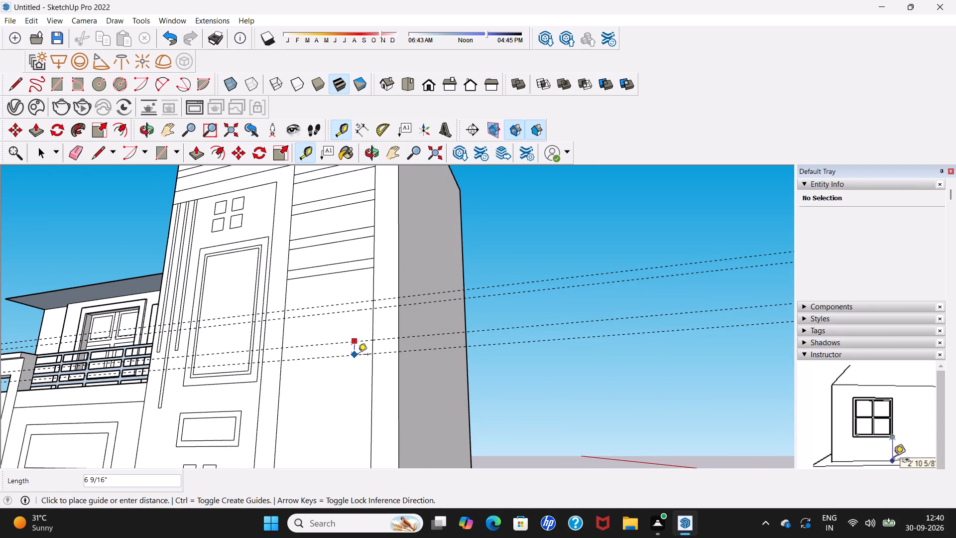
scroll(358, 355, "up", 4)
left_click(359, 348)
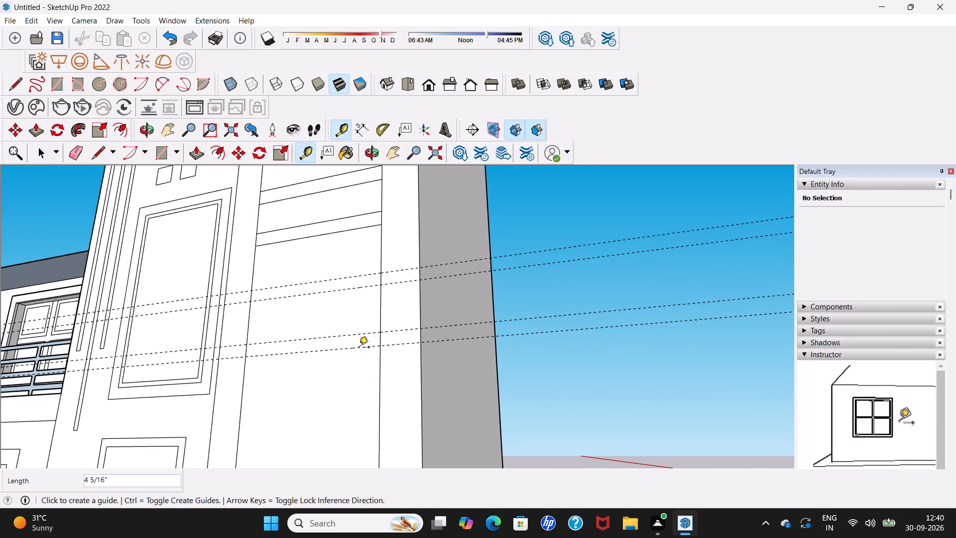
Place four more horizontal guides down the tall block, successively about 1' 9/16", 3 11/16", 1' 1/4" and 3 13/16" below the previous one.
left_click(359, 348)
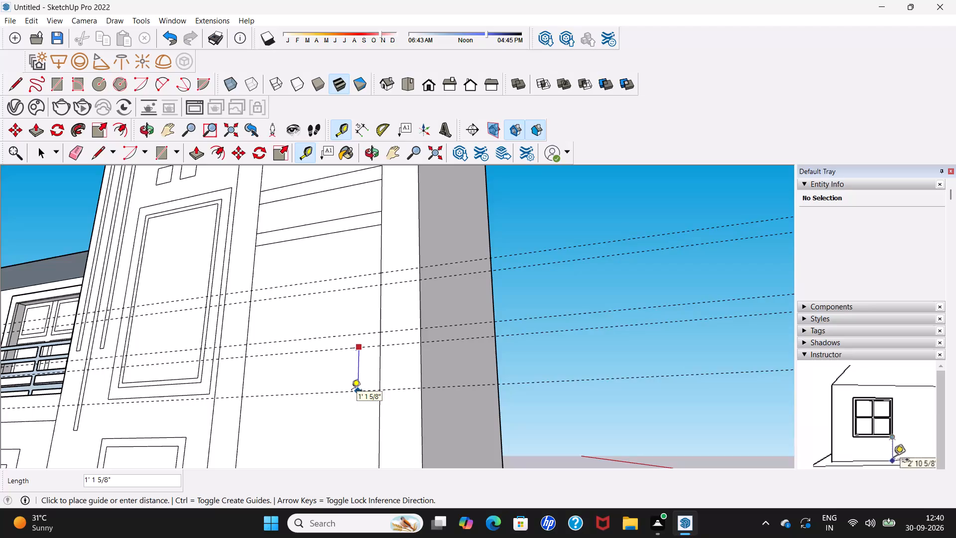
left_click(352, 388)
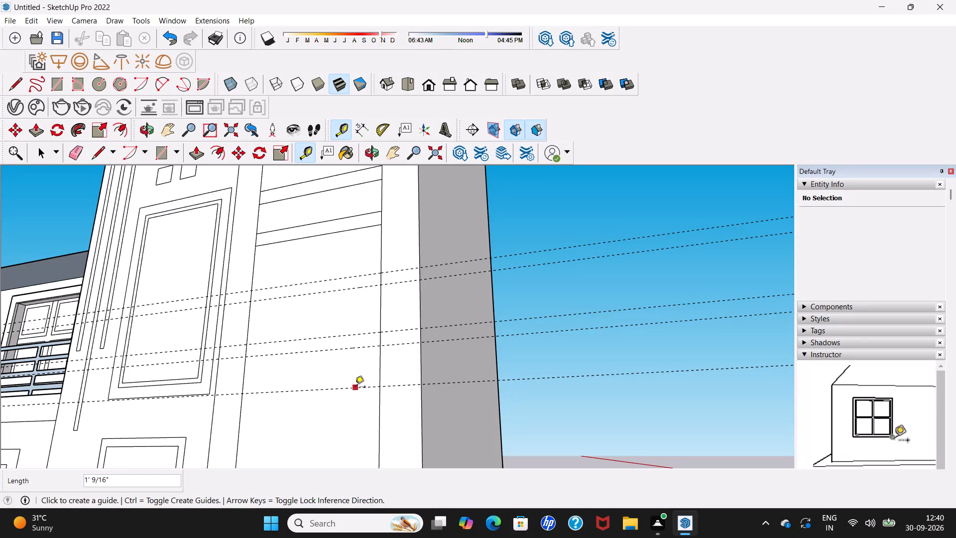
left_click(357, 391)
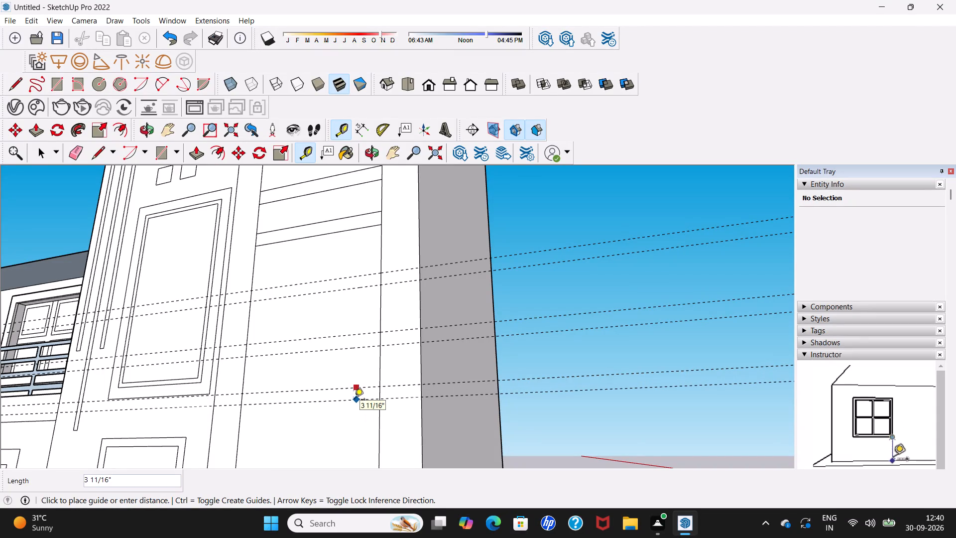
left_click(355, 400)
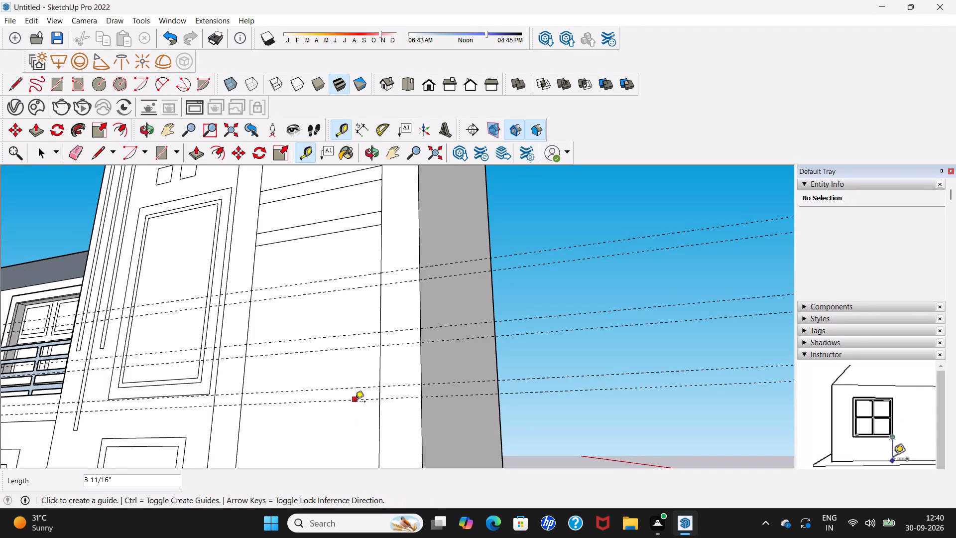
left_click(355, 403)
scroll(349, 426, "down", 2)
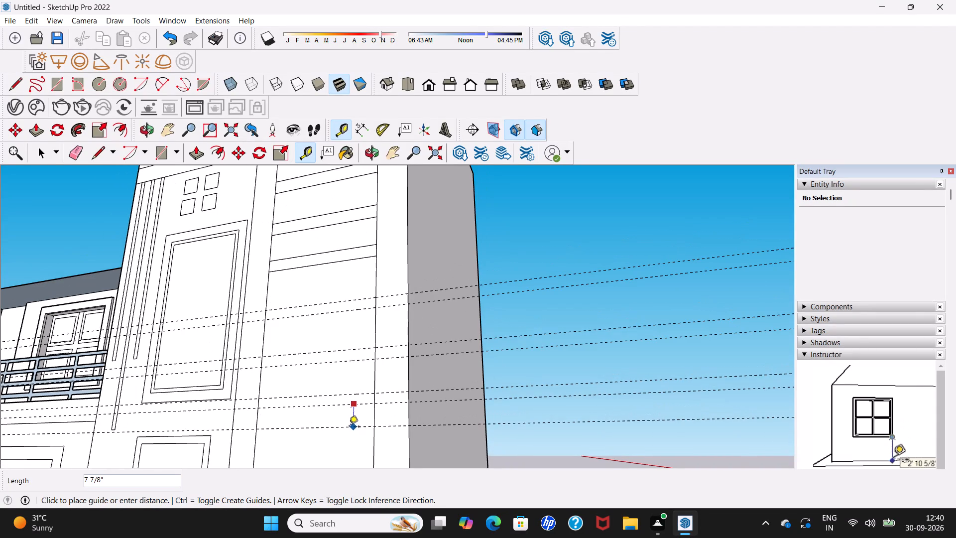
middle_click_drag(349, 428, 343, 319, "shift")
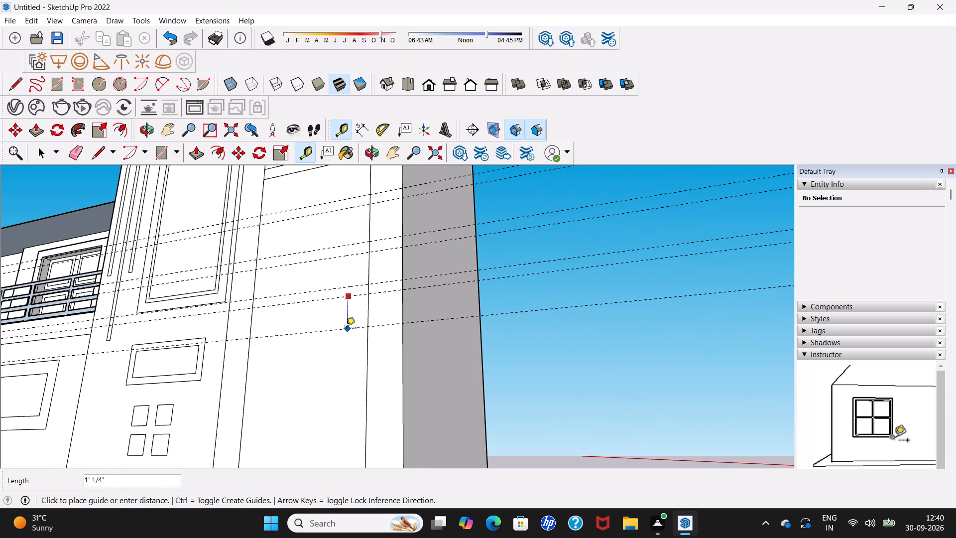
left_click(346, 329)
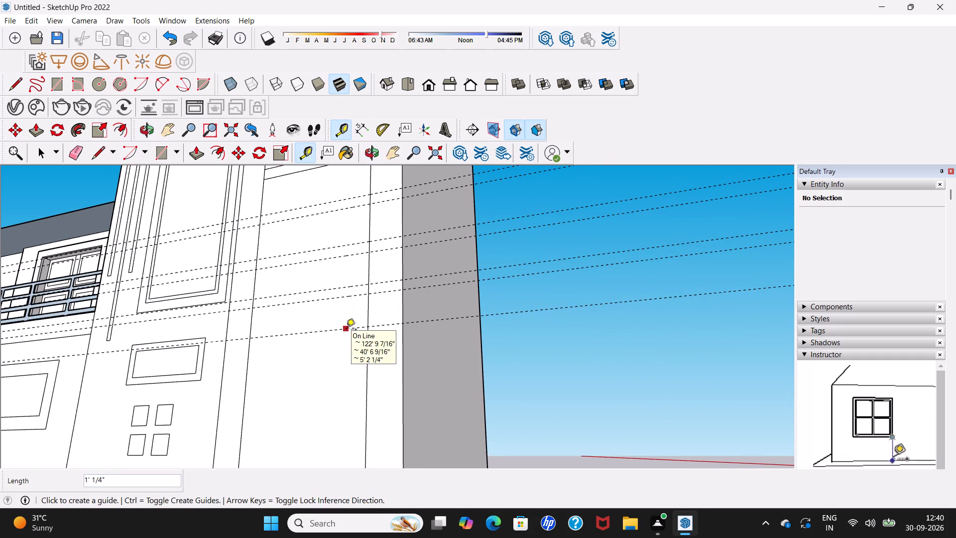
left_click(346, 330)
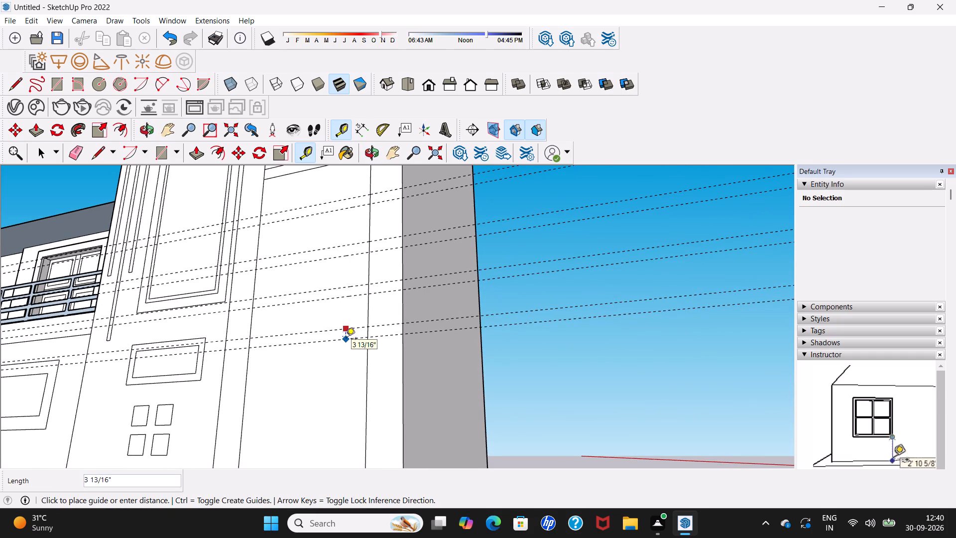
left_click(346, 339)
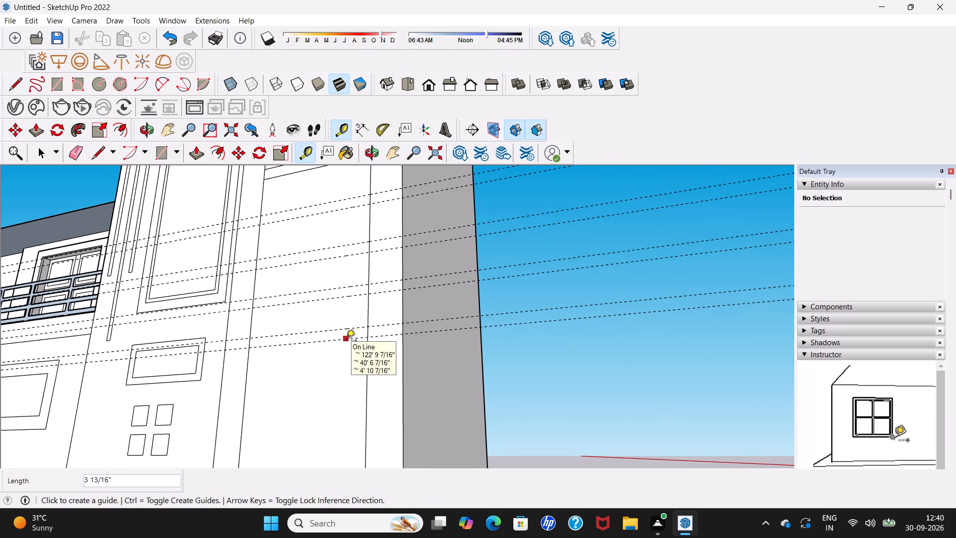
Continue with four lower horizontal guides on the tall block, successively about 11 13/16", 4 1/8", 1' 3/8" and 3 13/16" below the previous one.
left_click(346, 341)
left_click(342, 372)
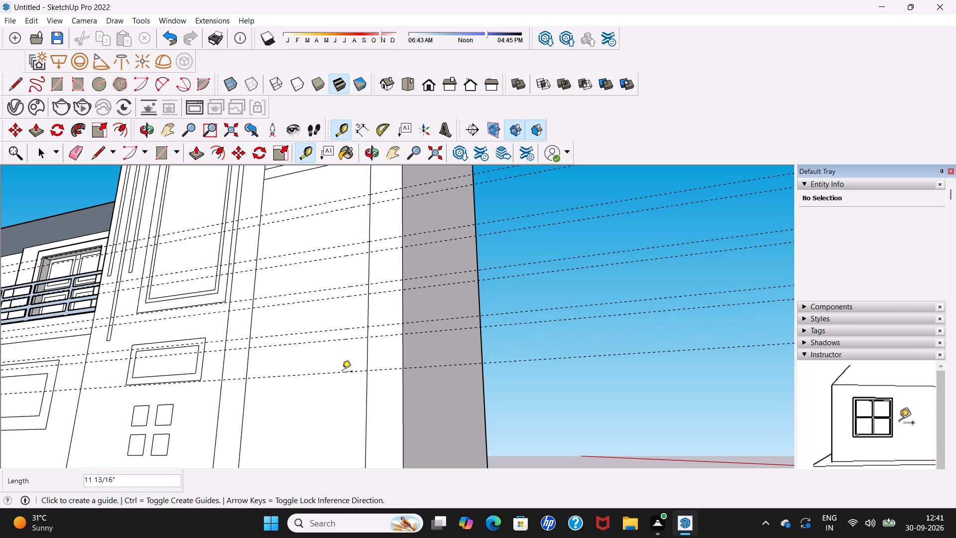
left_click(342, 375)
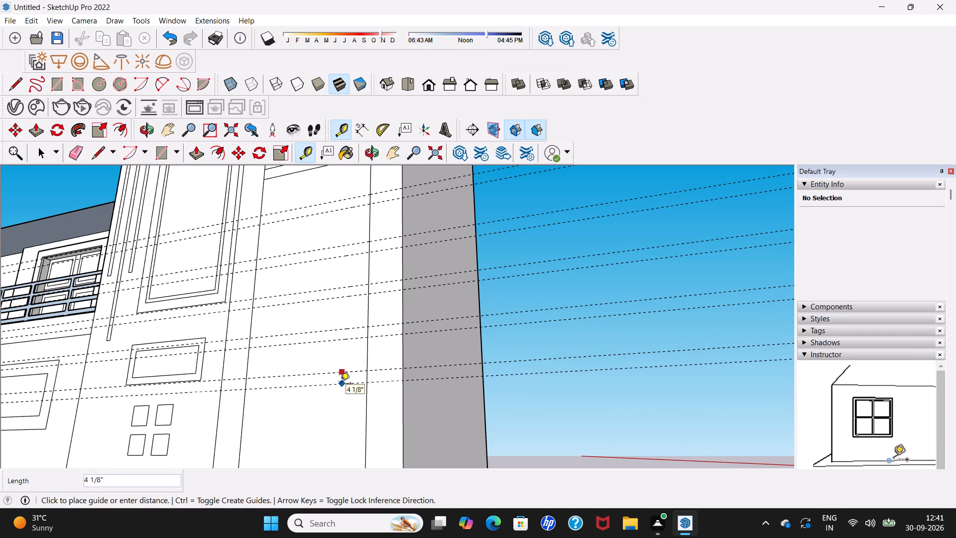
left_click(341, 384)
left_click(338, 386)
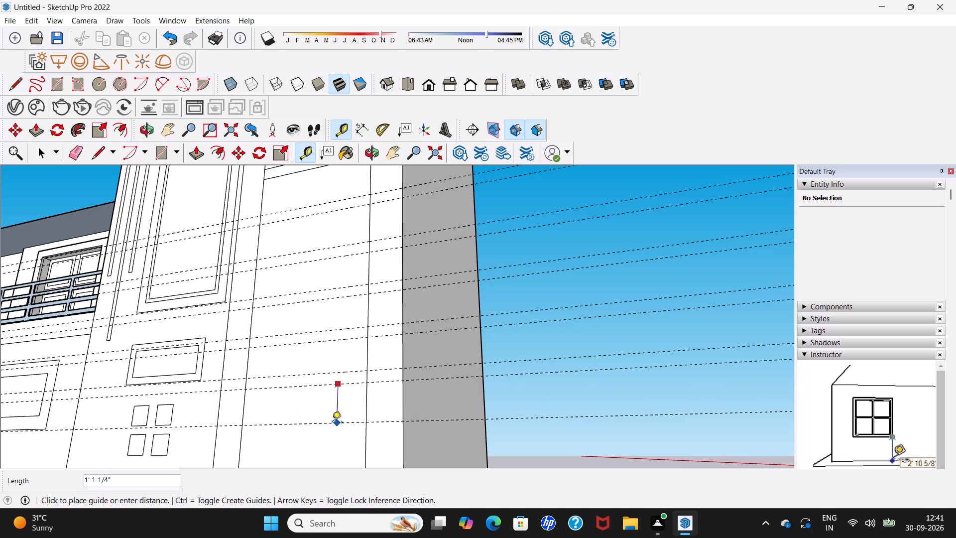
left_click(332, 420)
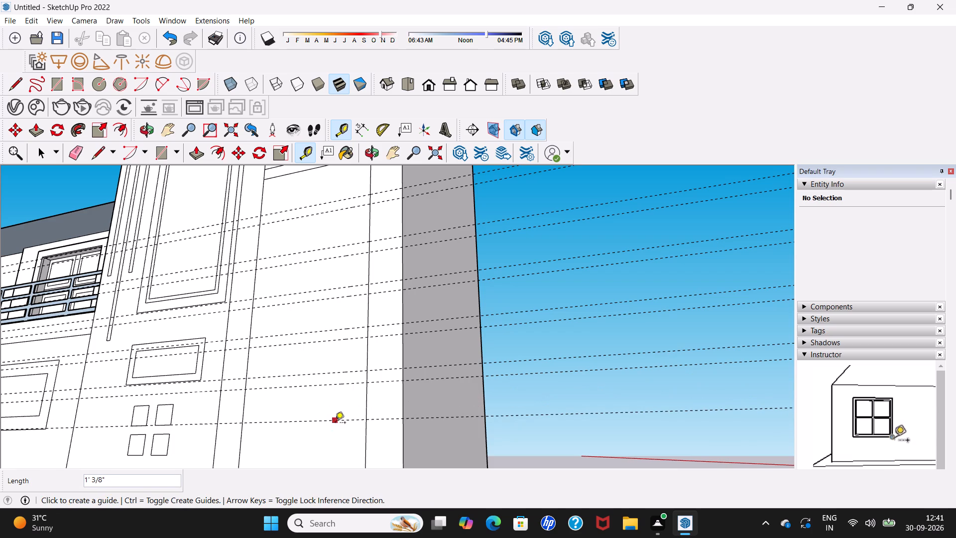
left_click(336, 422)
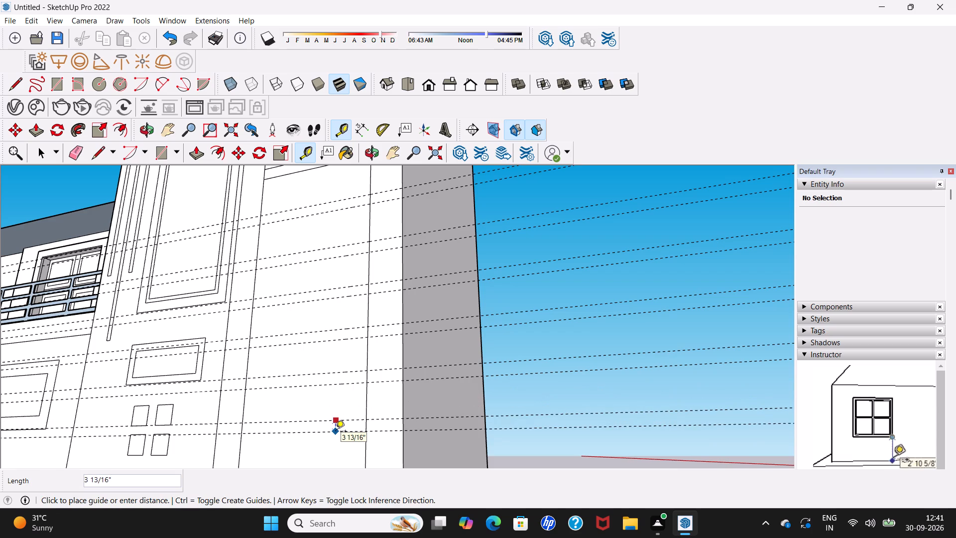
left_click(336, 432)
Place a horizontal guide about 1' 5 3/16" below the lowest one, near the block's base, and another about 4 1/2" above it.
scroll(336, 432, "down", 6)
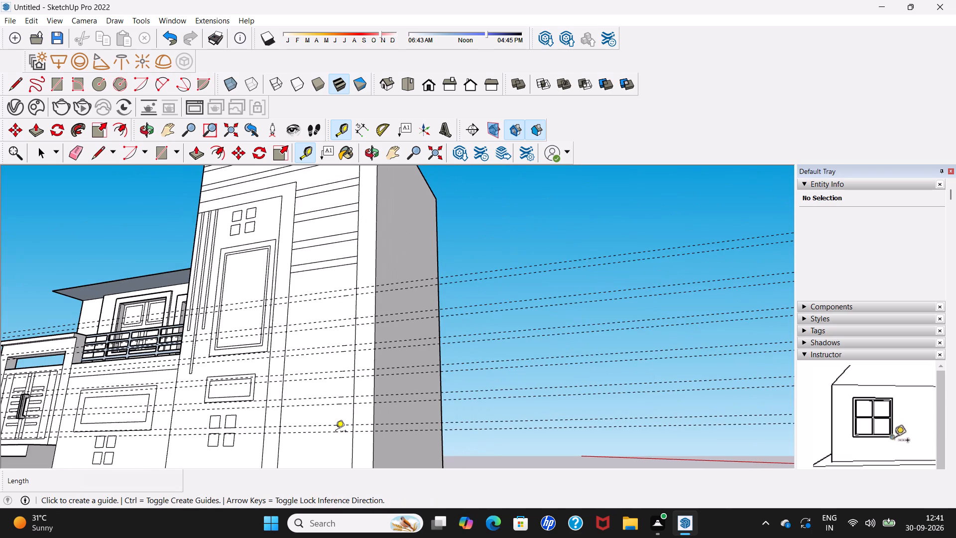
middle_click_drag(336, 432, 335, 328, "shift")
scroll(335, 330, "up", 3)
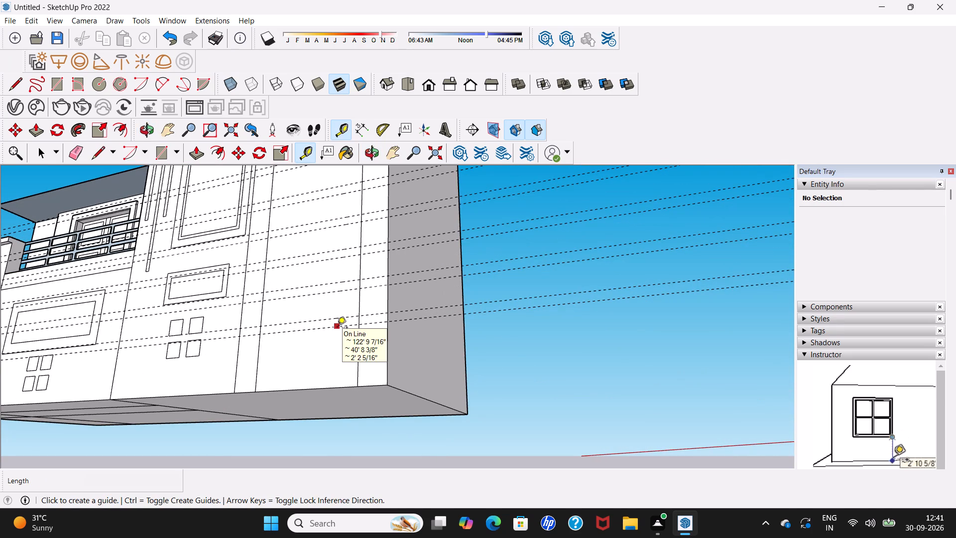
left_click(337, 328)
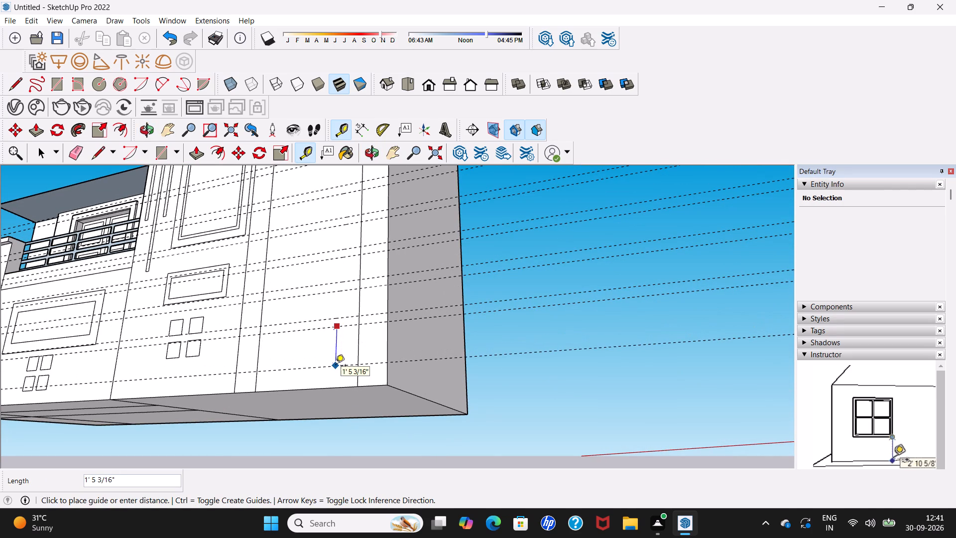
left_click(336, 366)
left_click(336, 366)
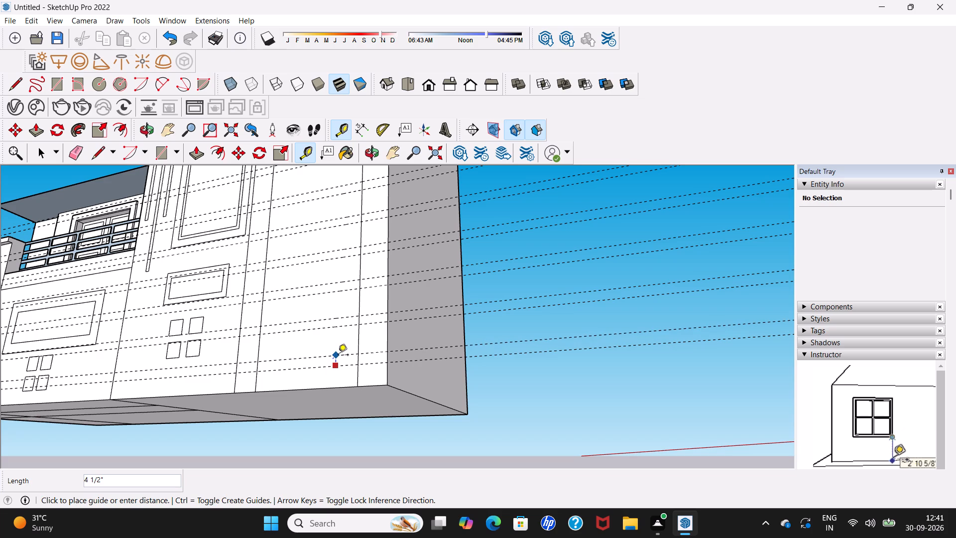
left_click(338, 356)
key("space")
Draw two 4' 1 13/16" lines along the top two guides, between the vertical edges of the two L-shaped outlines.
scroll(338, 368, "down", 5)
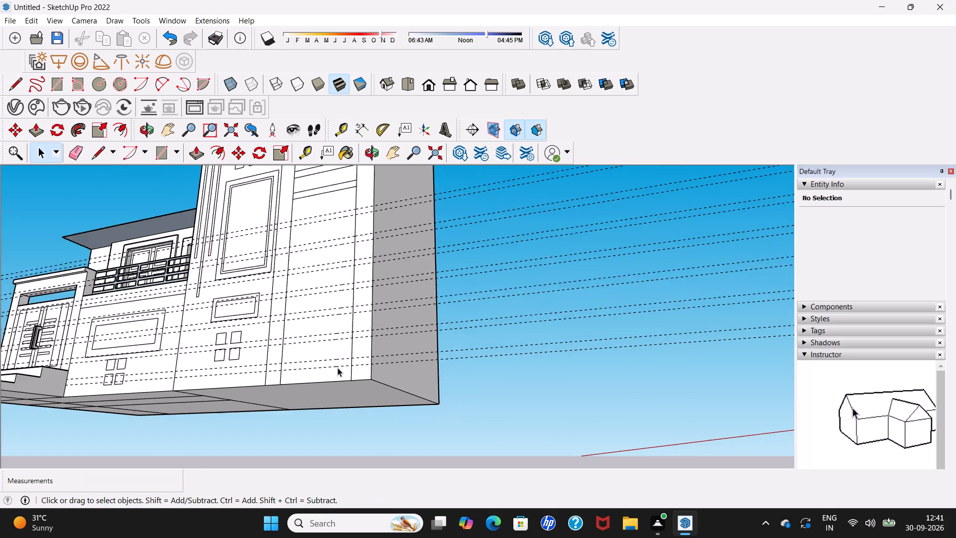
scroll(338, 368, "down", 1)
middle_click_drag(334, 367, 454, 370)
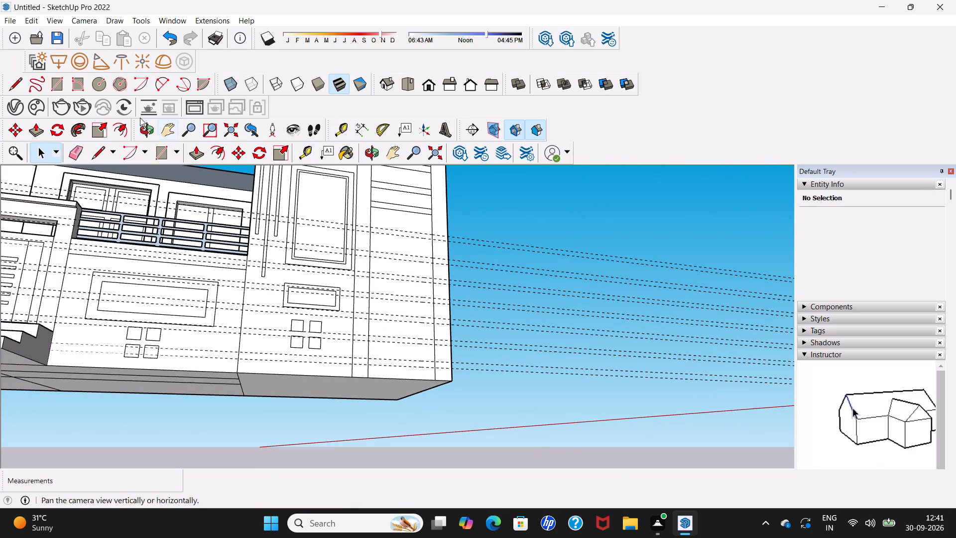
left_click(102, 151)
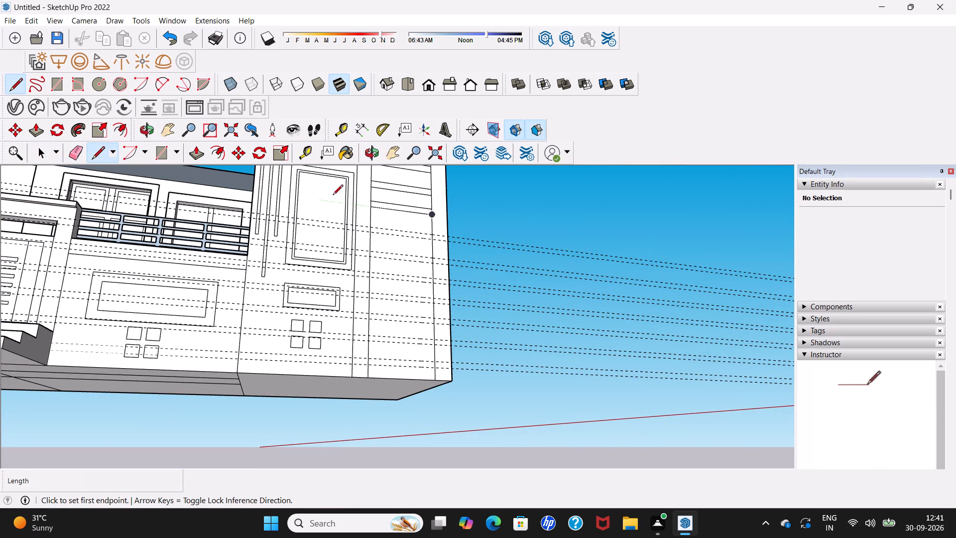
middle_click_drag(391, 228, 279, 257)
scroll(280, 257, "up", 5)
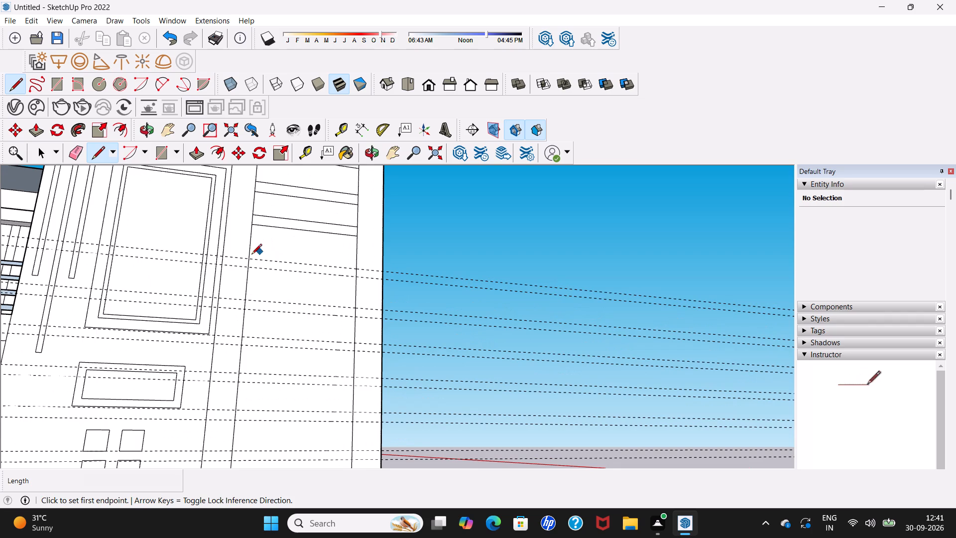
left_click(251, 260)
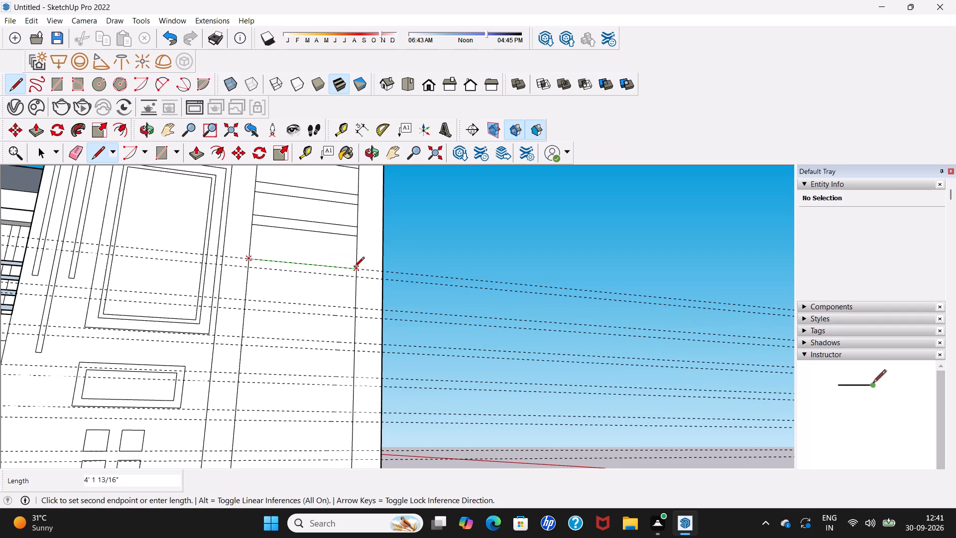
left_click(354, 268)
left_click(247, 266)
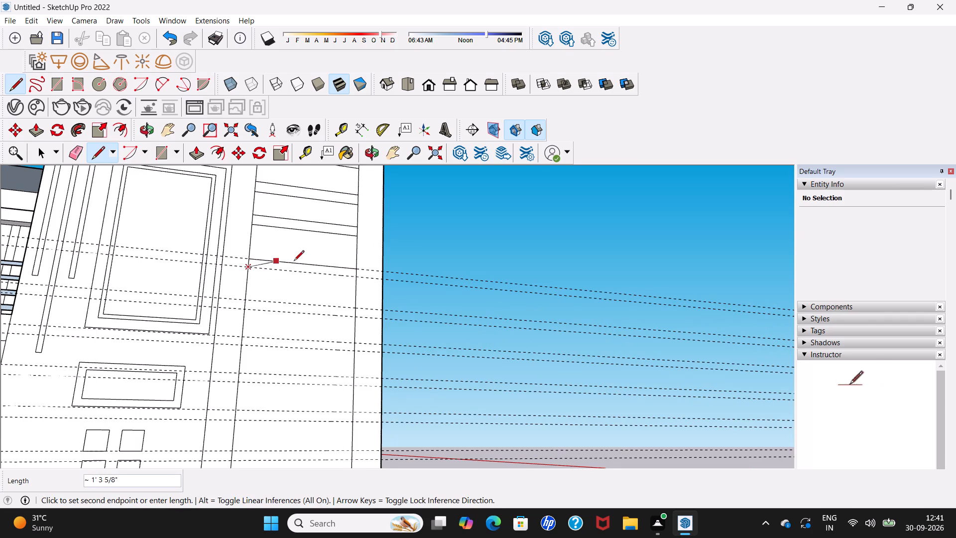
left_click(357, 278)
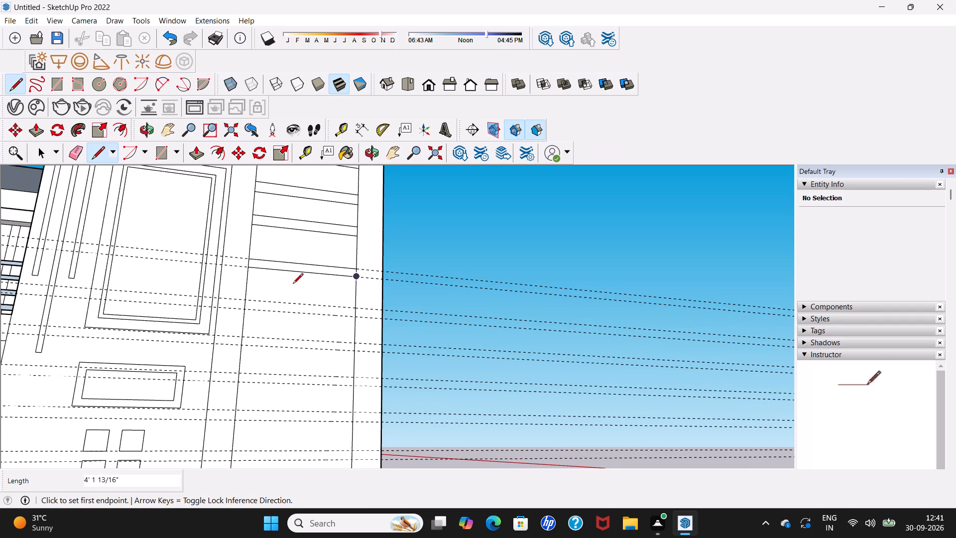
Draw two more 4' 1 13/16" lines along the third and fourth guides, between the same vertical outline edges.
left_click(251, 298)
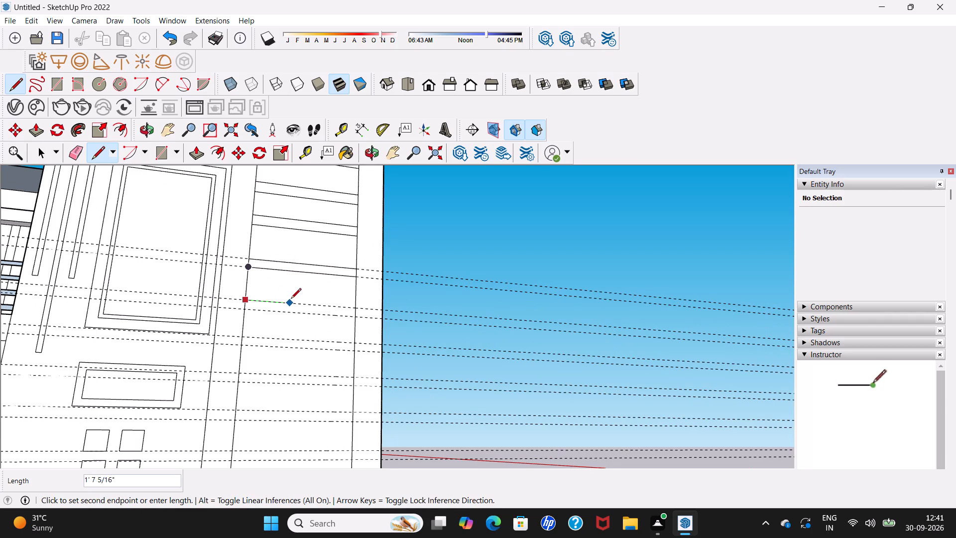
left_click(350, 304)
scroll(350, 304, "down", 6)
middle_click_drag(350, 304, 340, 295)
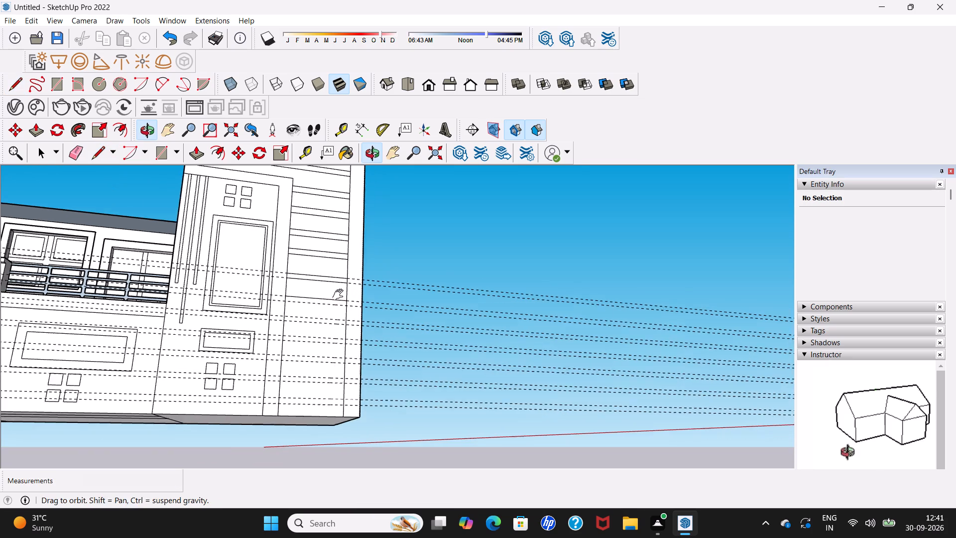
middle_click_drag(340, 295, 323, 283)
scroll(312, 283, "up", 6, "shift")
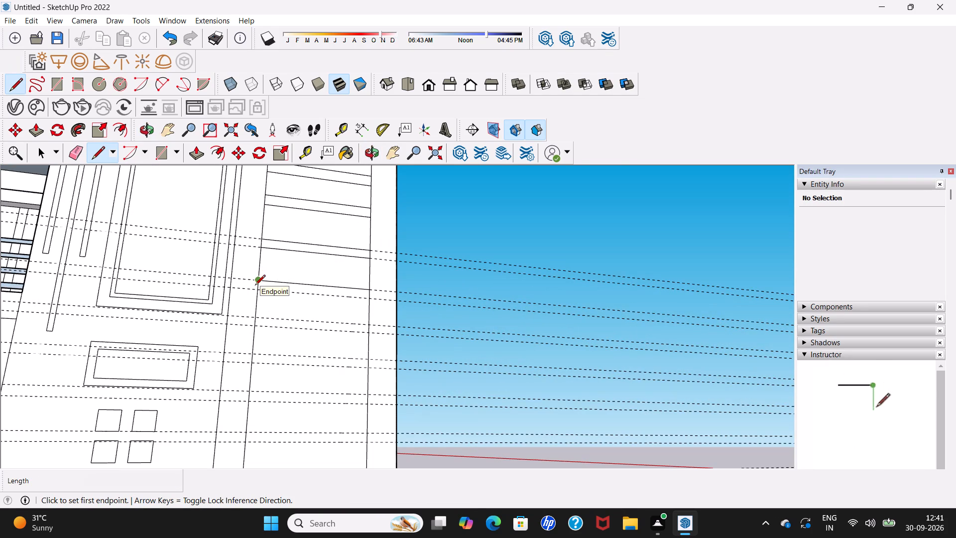
scroll(254, 299, "up", 1)
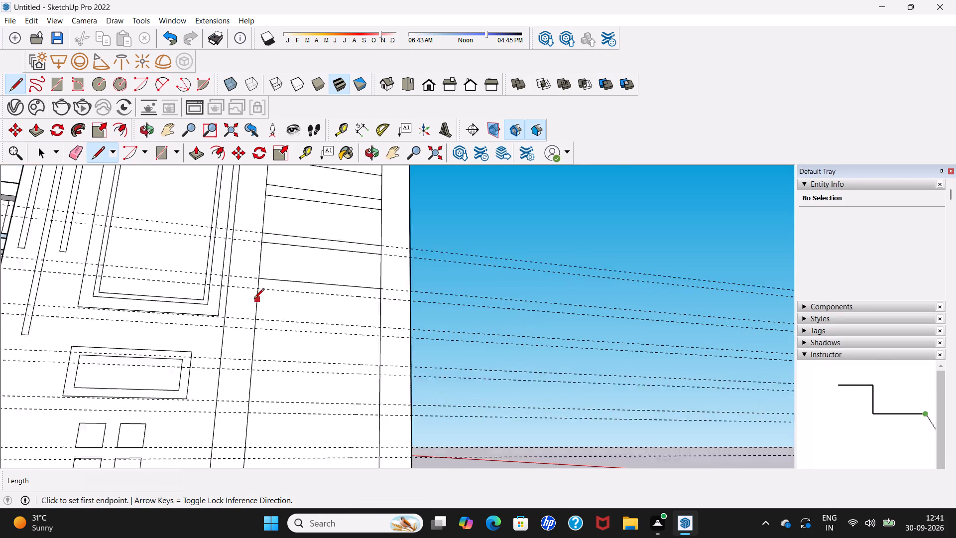
scroll(254, 299, "up", 3)
left_click(264, 285)
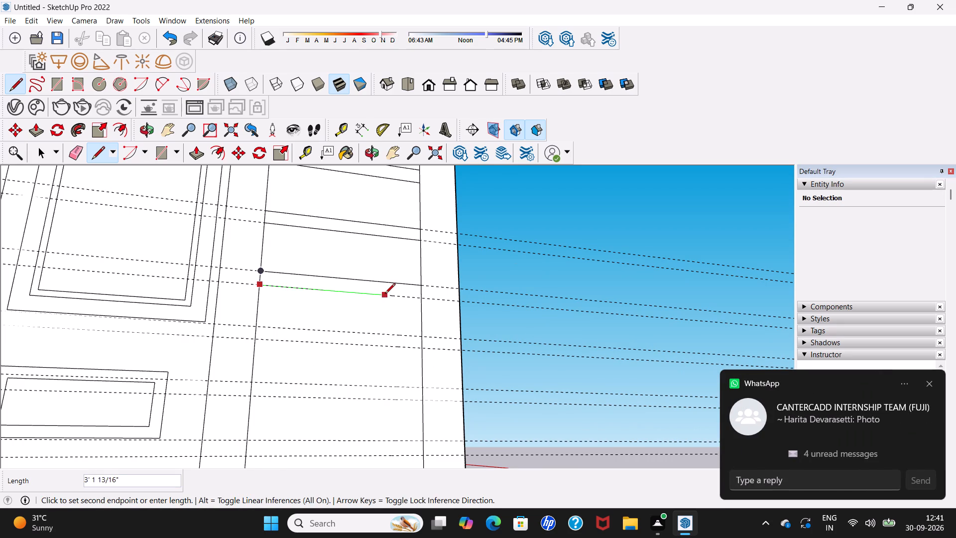
left_click(420, 297)
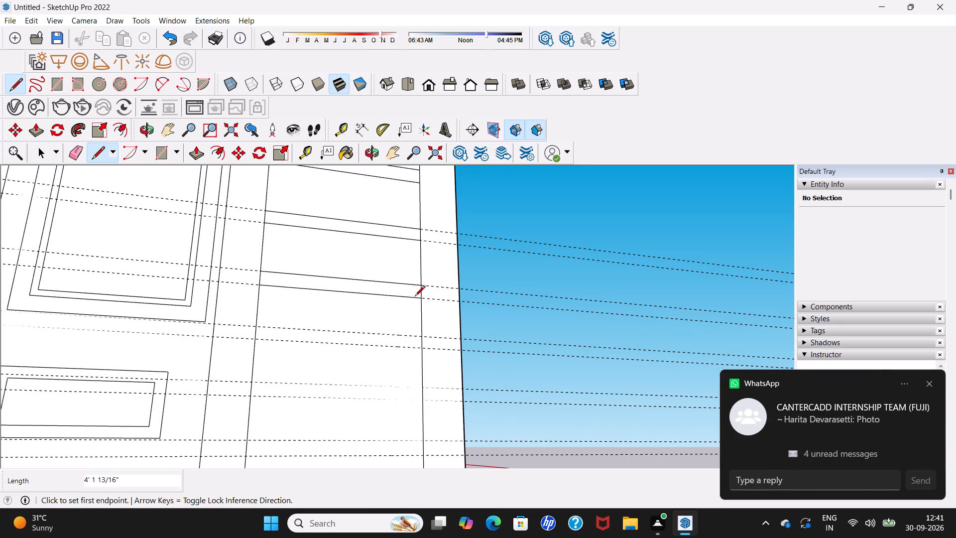
Draw two 4' 1 13/16" lines along the next pair of guides down the tall block, between the two vertical outline edges.
scroll(398, 289, "down", 9)
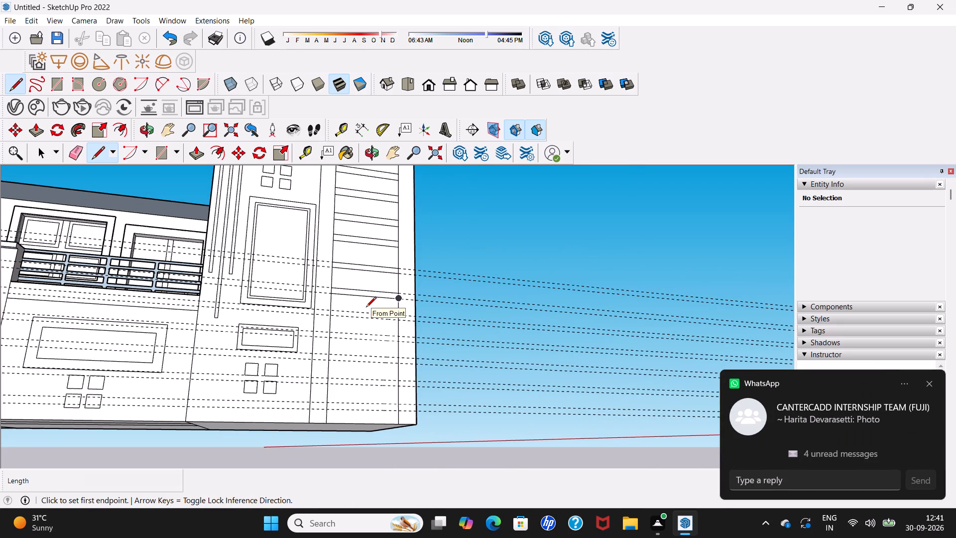
scroll(366, 308, "down", 3)
middle_click_drag(366, 308, 363, 308, "shift")
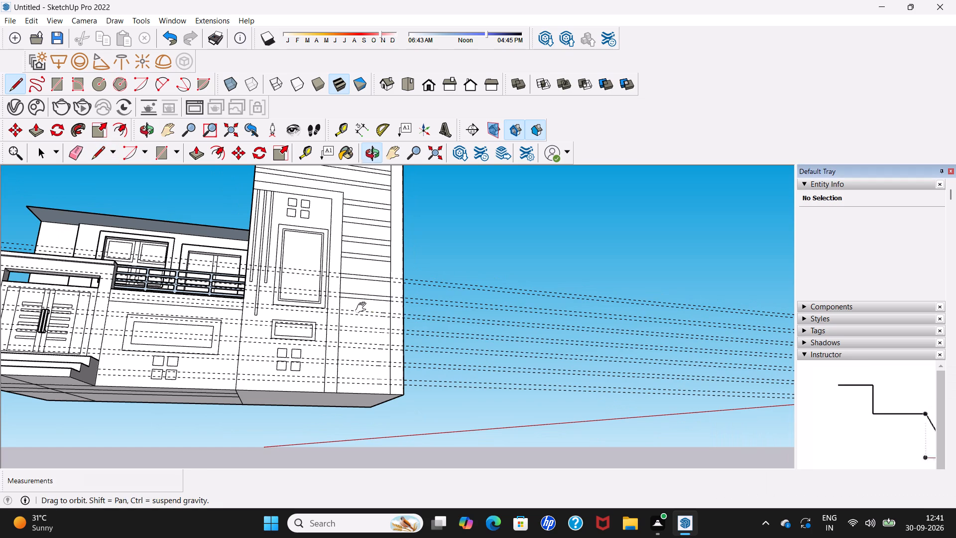
middle_click_drag(363, 308, 273, 277, "shift")
scroll(256, 300, "up", 5)
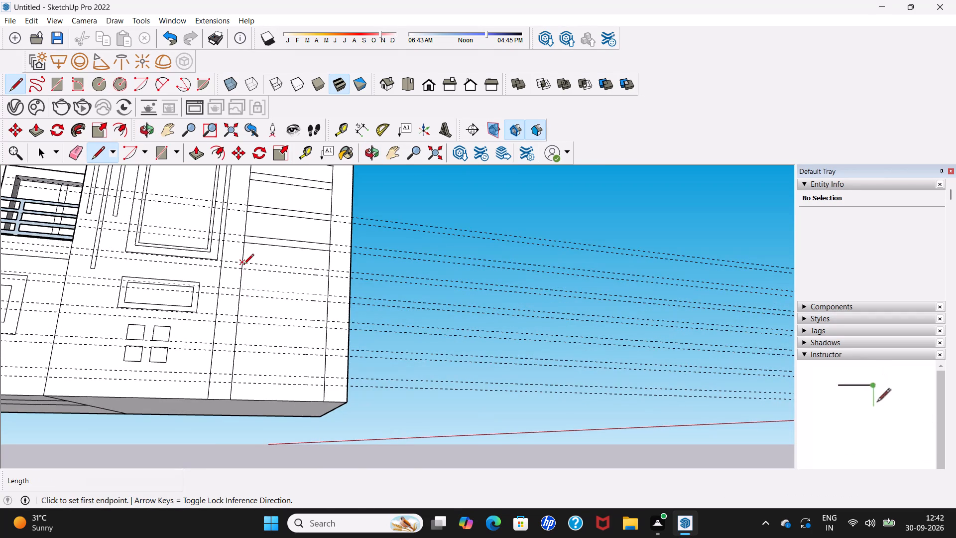
left_click(243, 265)
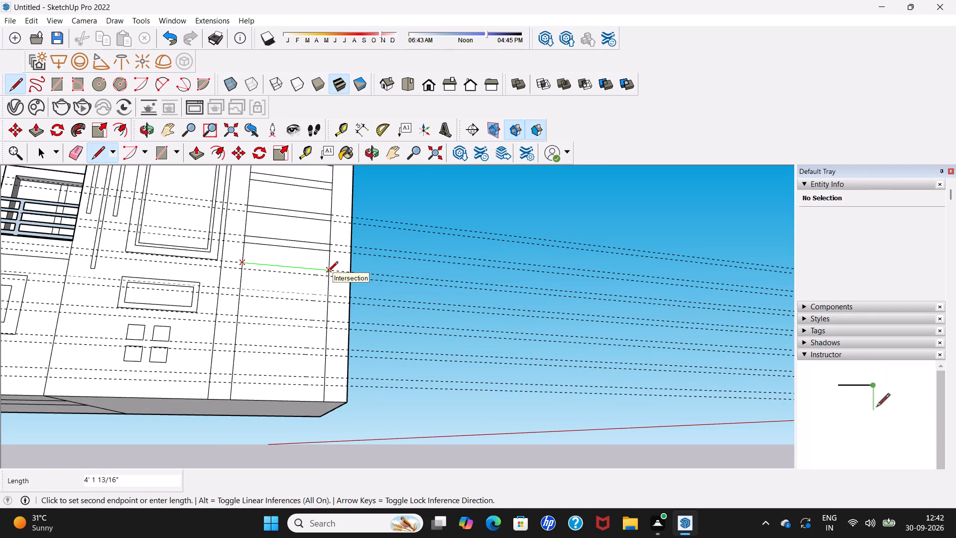
left_click(328, 272)
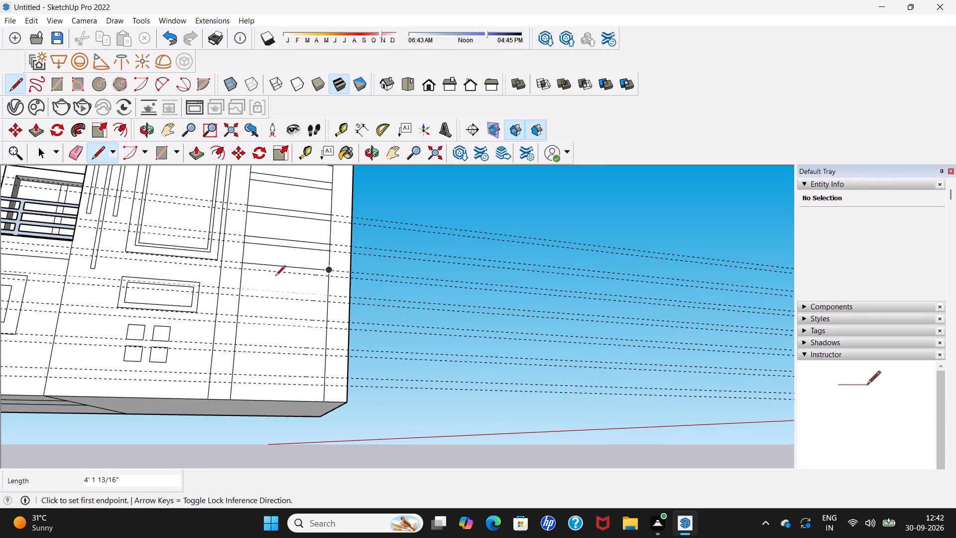
left_click(241, 271)
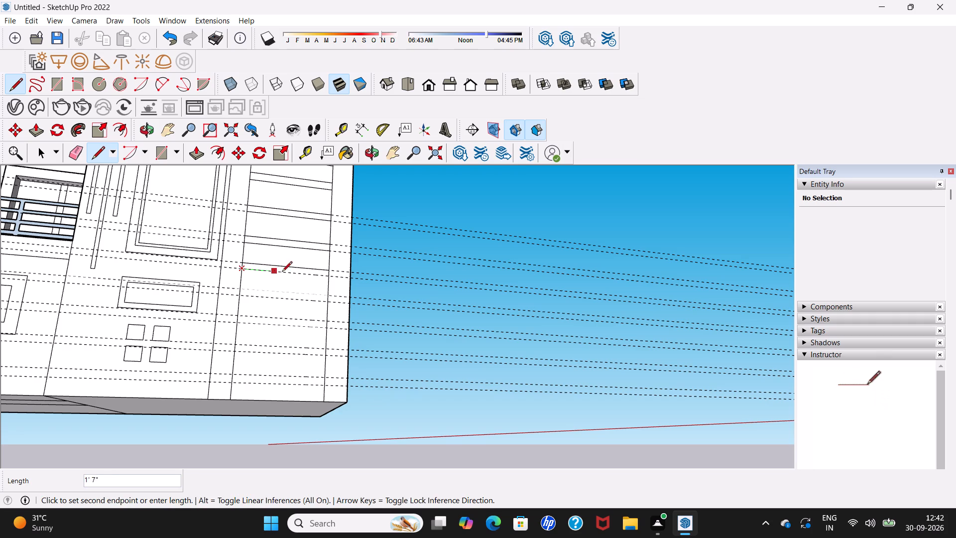
left_click(333, 277)
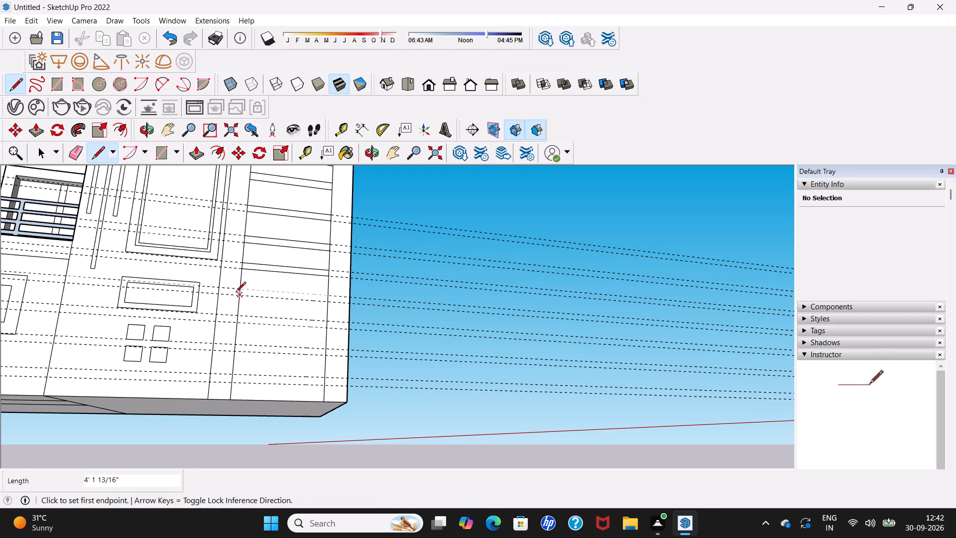
Draw four more lines, about 4' 1 13/16" long, along the following two pairs of guides, between the same vertical edges.
left_click(244, 288)
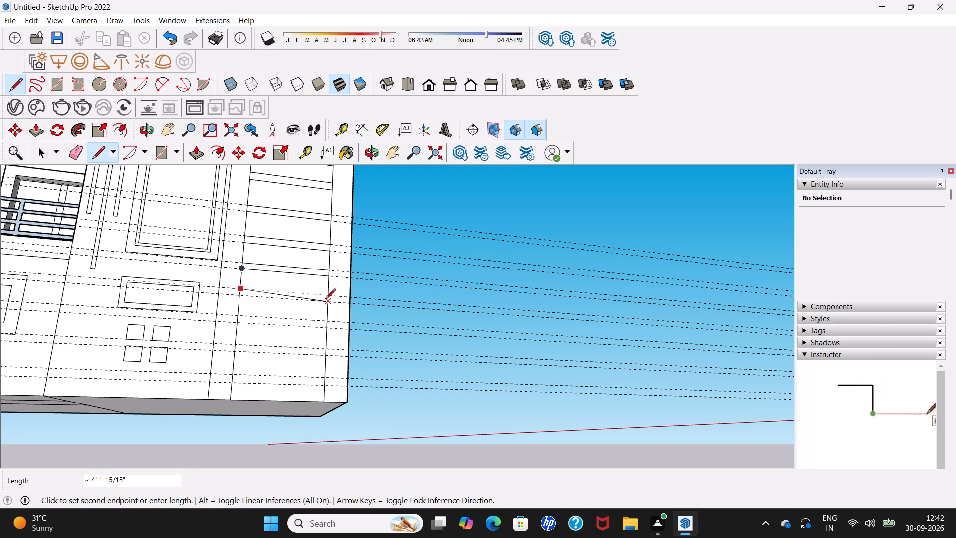
left_click(327, 294)
scroll(290, 296, "down", 6)
scroll(248, 311, "up", 5)
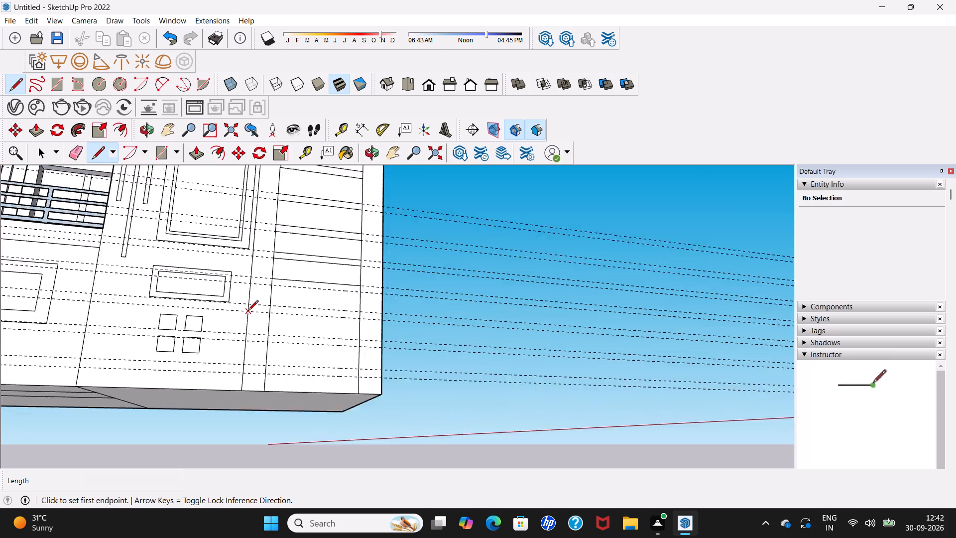
scroll(248, 311, "up", 5)
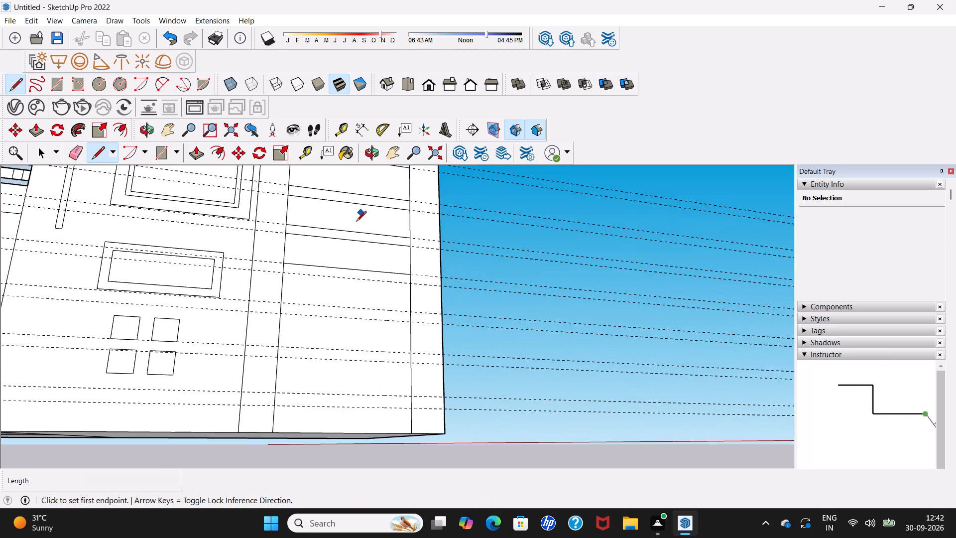
left_click(286, 270)
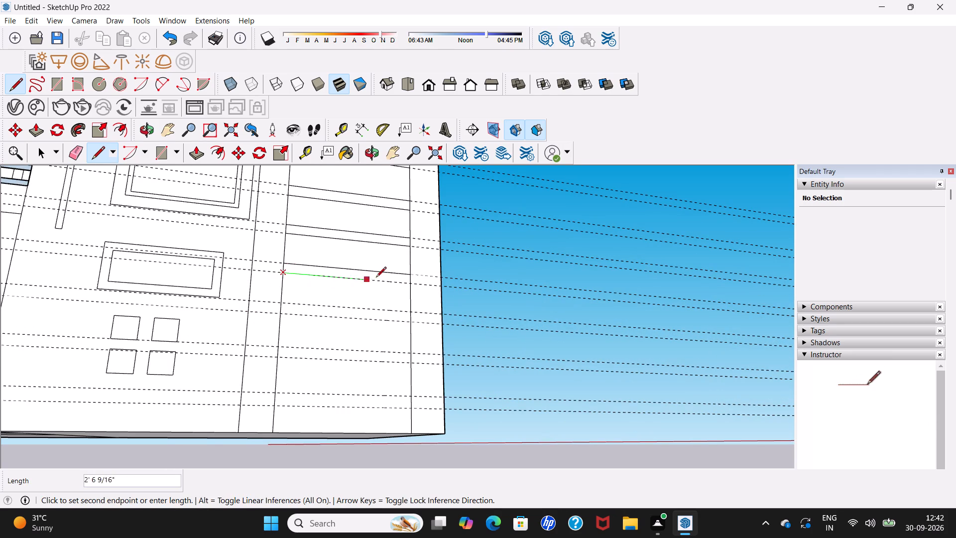
left_click(411, 284)
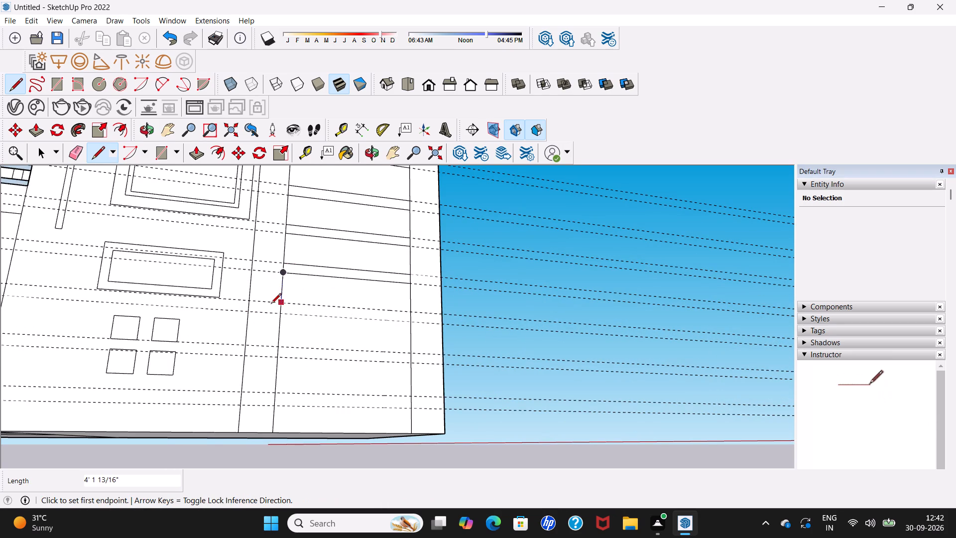
left_click(280, 305)
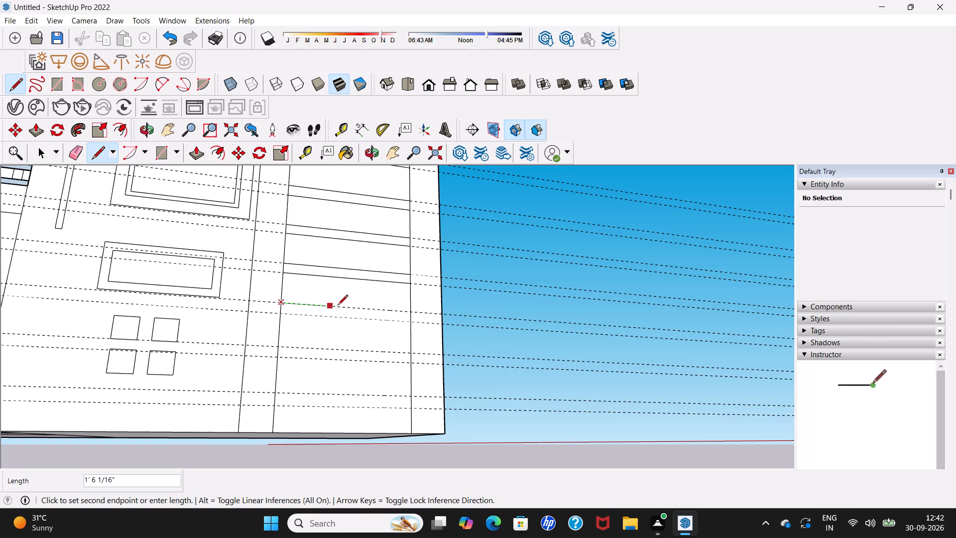
left_click(409, 306)
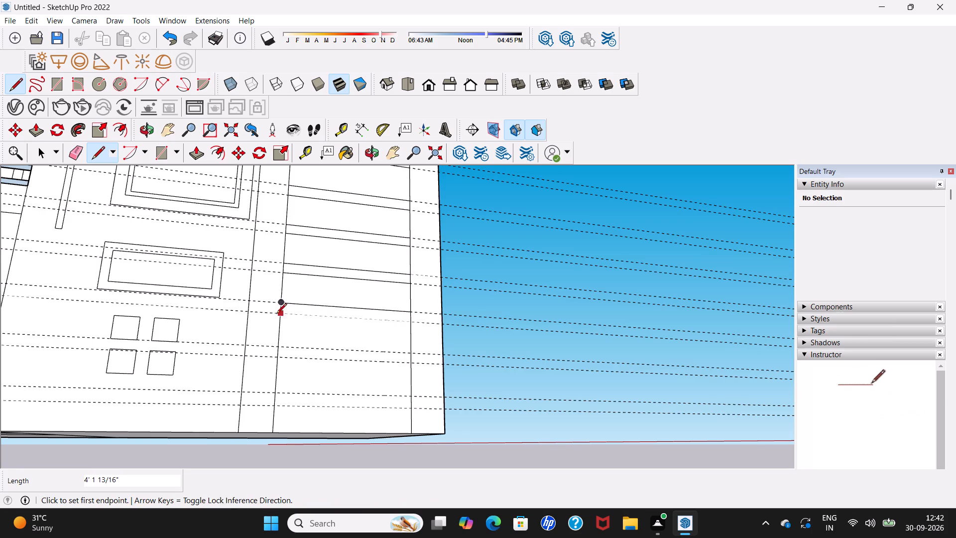
left_click(281, 315)
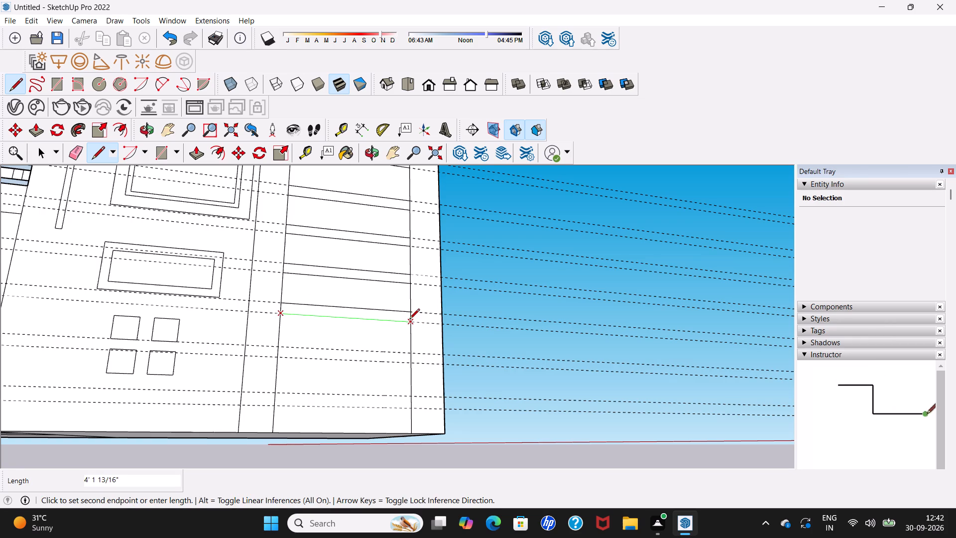
left_click(409, 320)
Draw four 4' 1 13/16" lines along the lowest two pairs of guides near the block's base, between the same vertical edges.
scroll(367, 303, "down", 10)
middle_click_drag(365, 306, 365, 306)
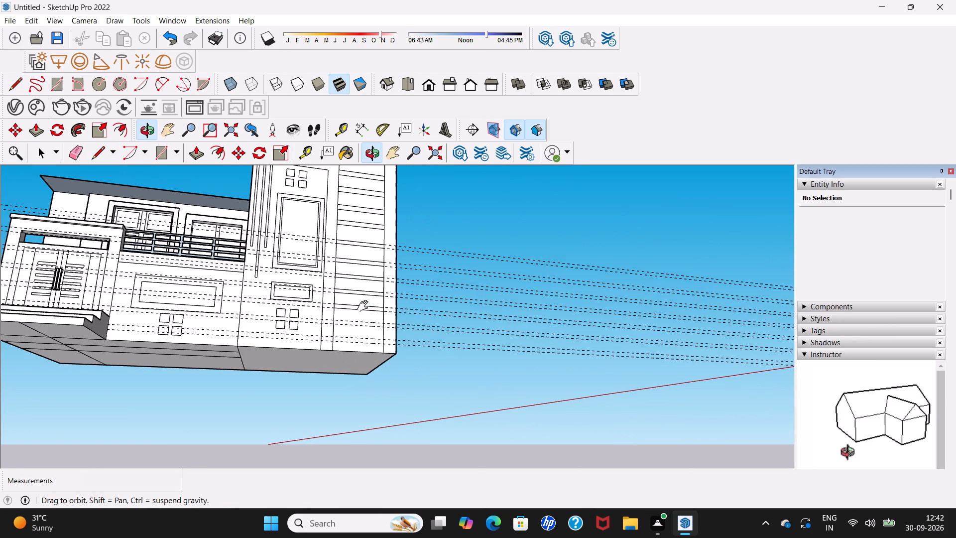
middle_click_drag(365, 306, 168, 271)
scroll(159, 293, "up", 7)
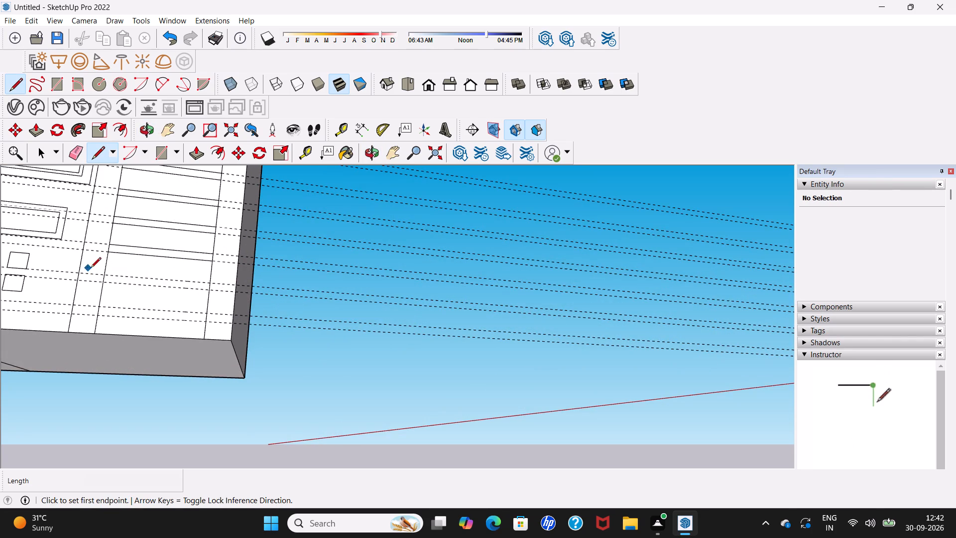
left_click(104, 275)
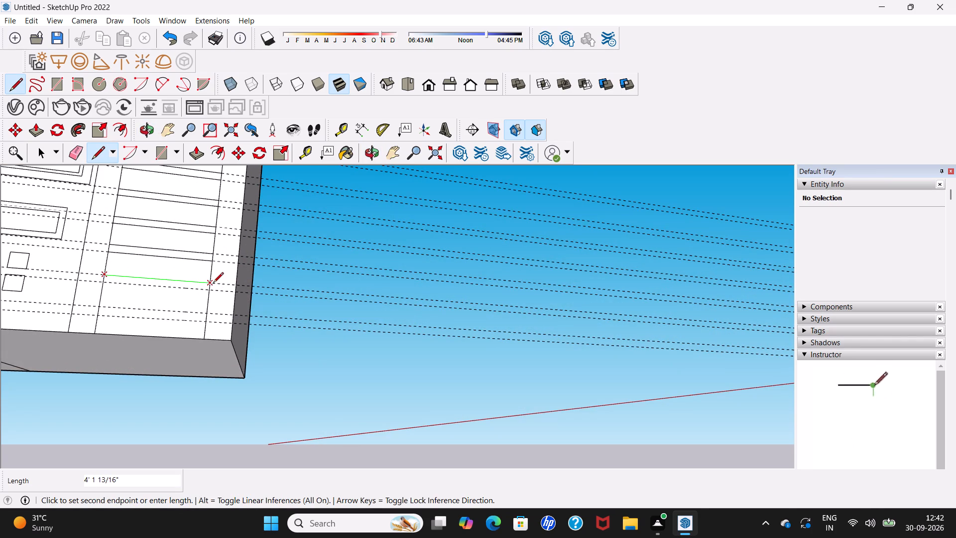
left_click(213, 284)
left_click(103, 284)
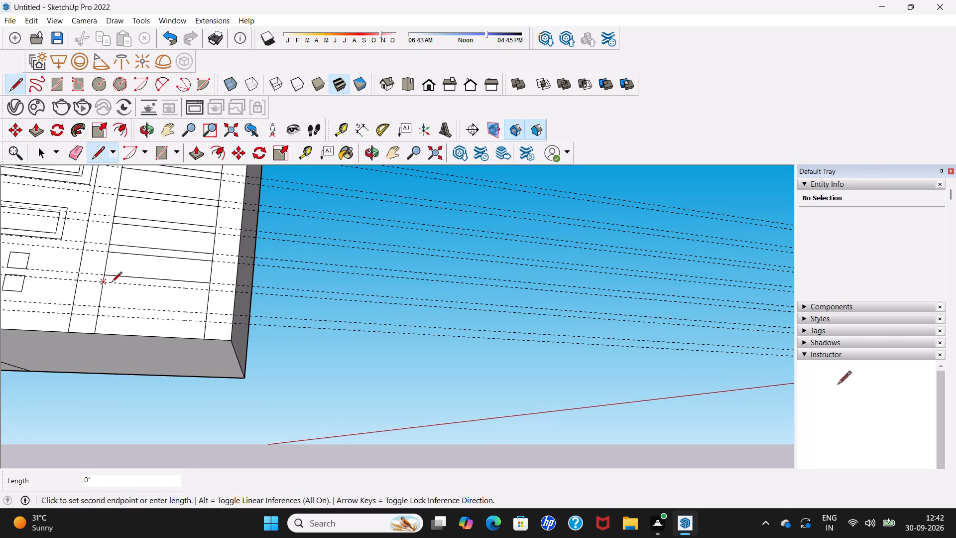
left_click(207, 290)
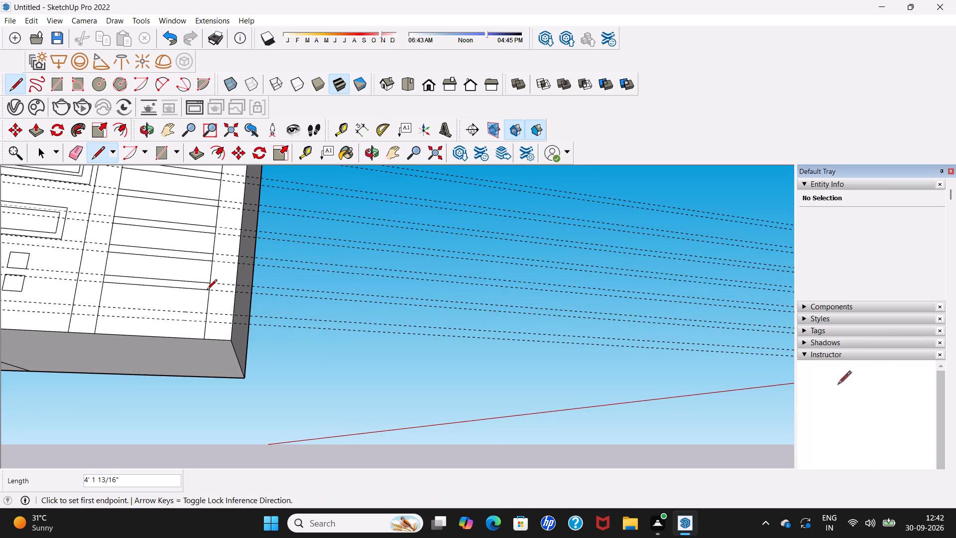
left_click(100, 308)
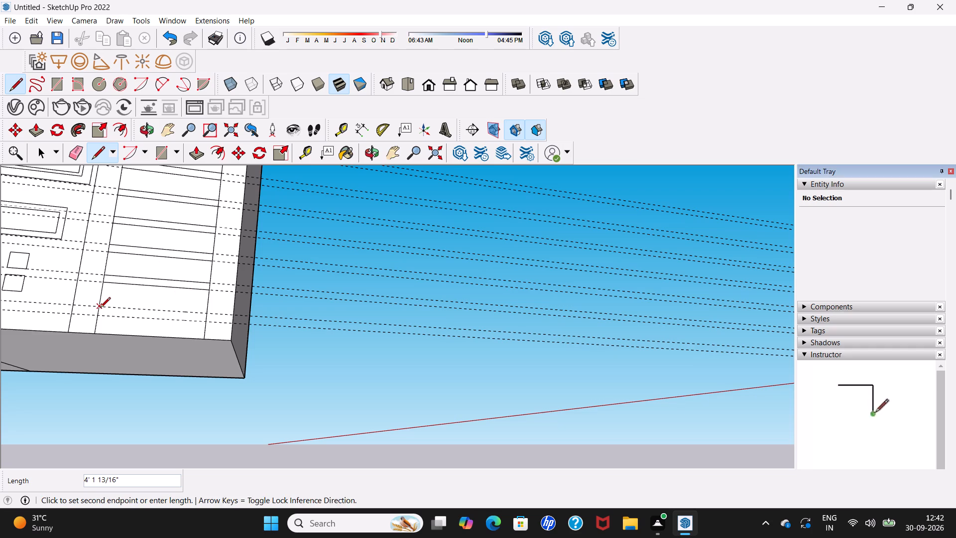
left_click(209, 311)
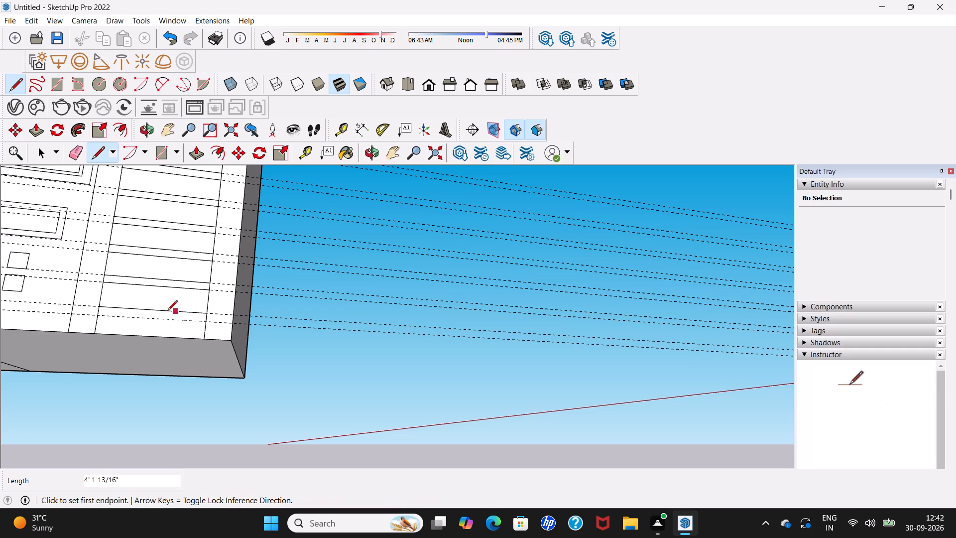
left_click(96, 316)
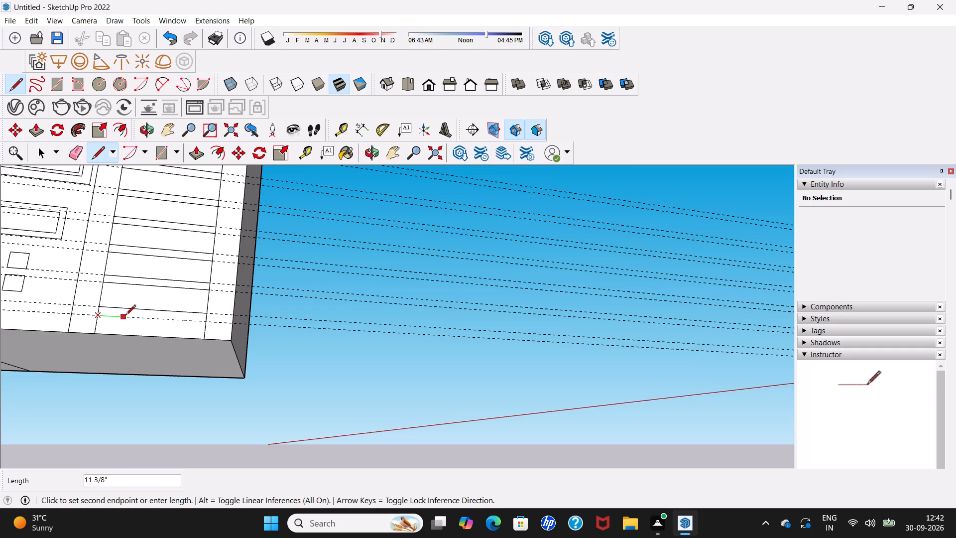
left_click(206, 320)
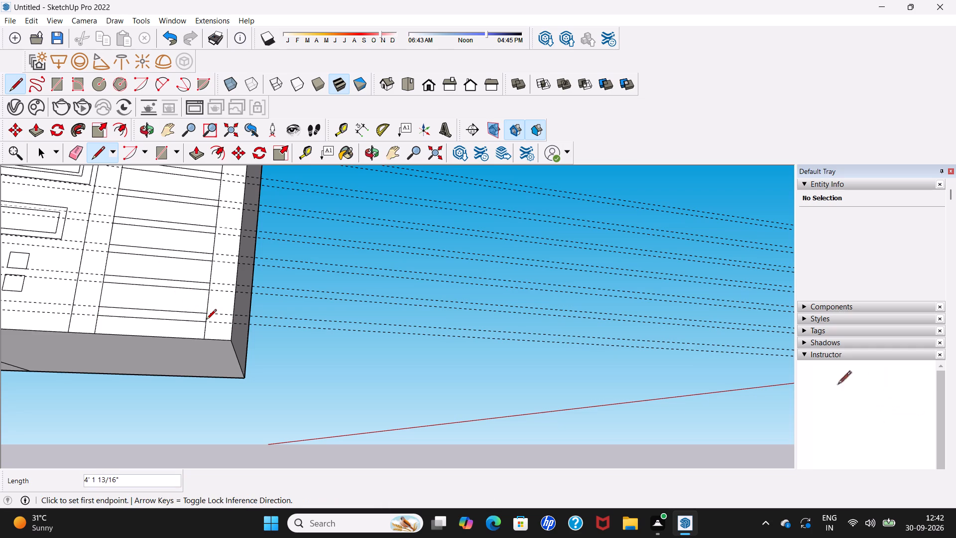
scroll(206, 320, "down", 12)
scroll(208, 347, "up", 1)
scroll(208, 347, "down", 6)
key("space")
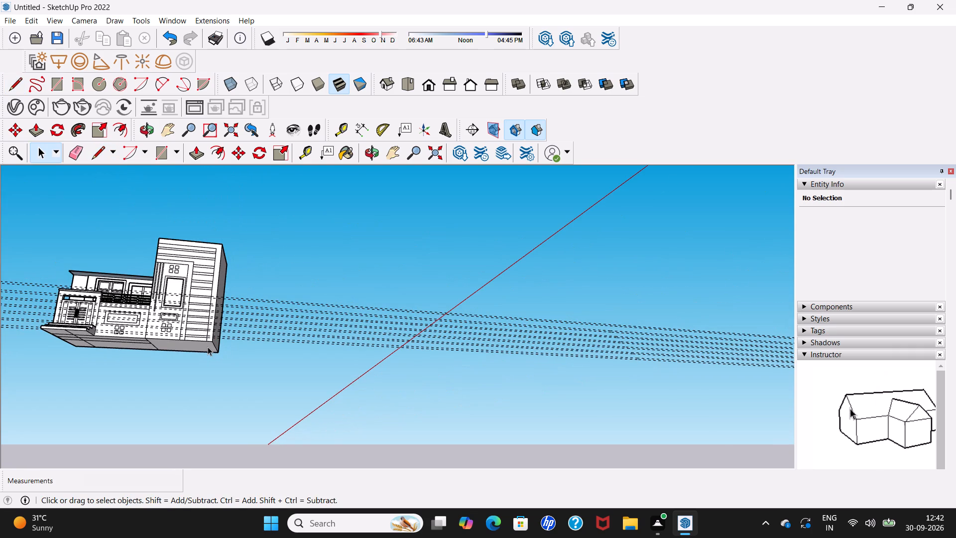
Erase all the horizontal dashed guides running across the house front.
scroll(190, 384, "down", 5)
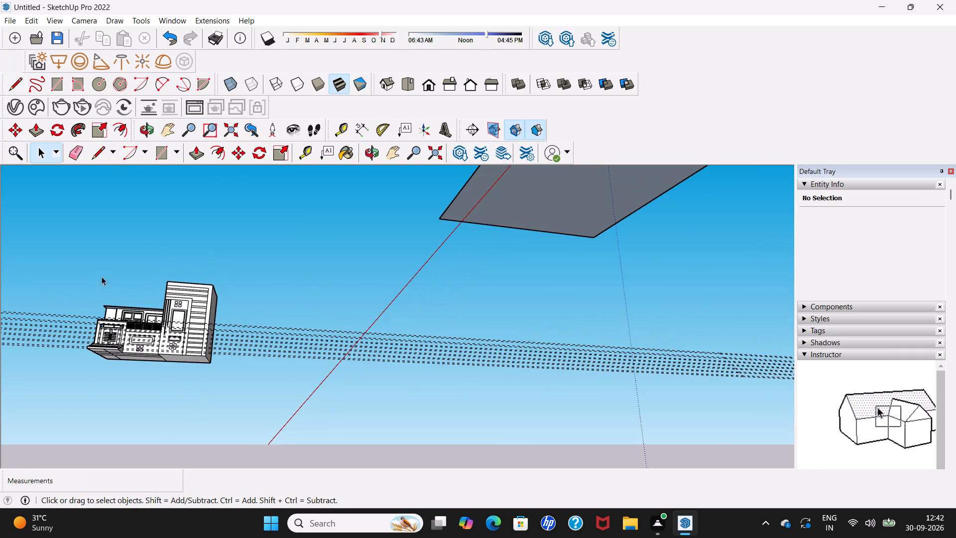
left_click(76, 147)
left_click_drag(68, 268, 60, 293)
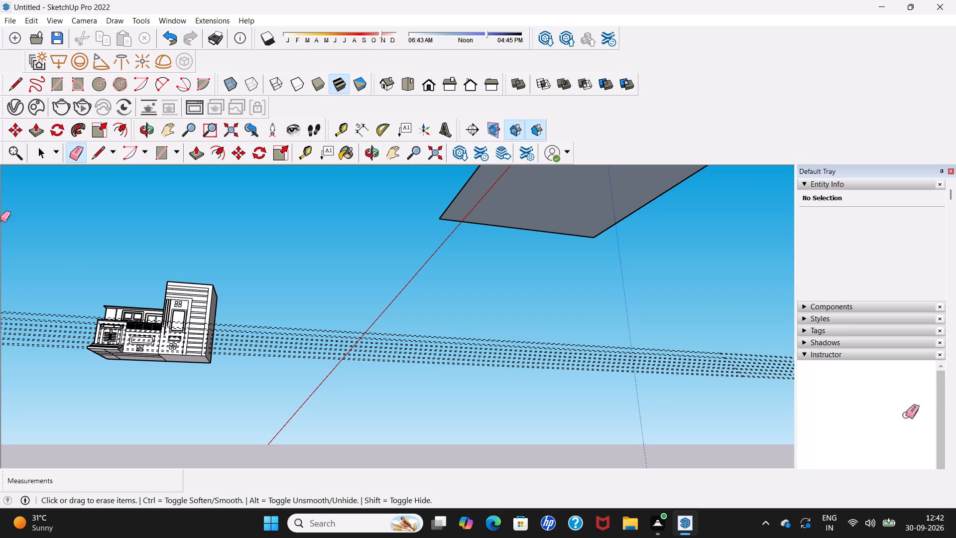
left_click_drag(330, 318, 306, 380)
scroll(305, 351, "down", 16)
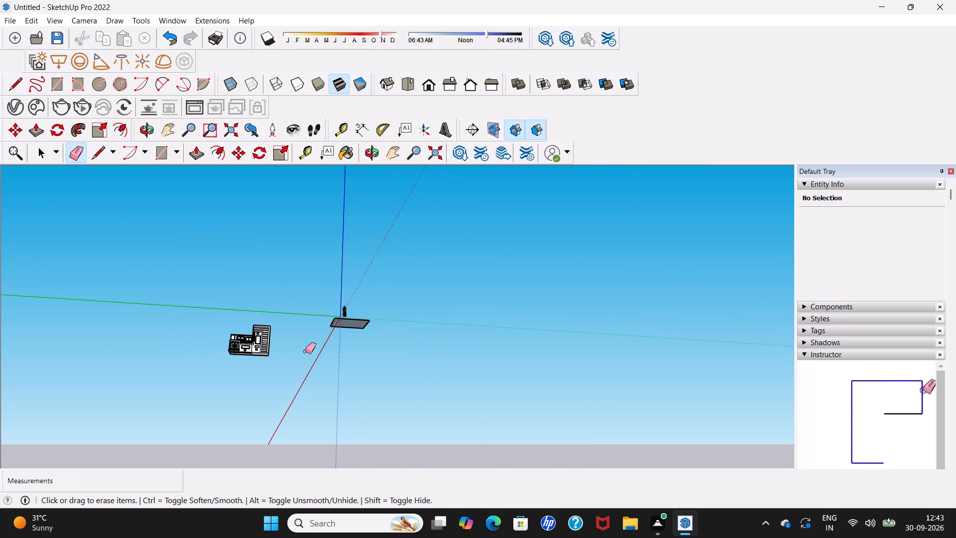
key("space")
Examine the whole house from the front and both sides, checking the tall block's horizontal bands, railing, roof and steps.
middle_click_drag(201, 340, 225, 454)
scroll(158, 414, "up", 1)
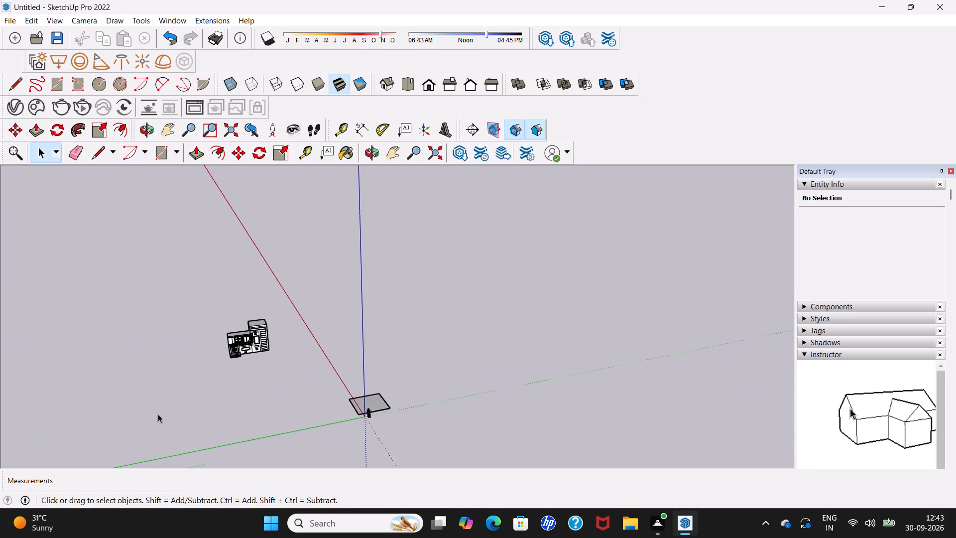
scroll(158, 414, "up", 3)
middle_click_drag(268, 337, 260, 296)
scroll(266, 314, "up", 9)
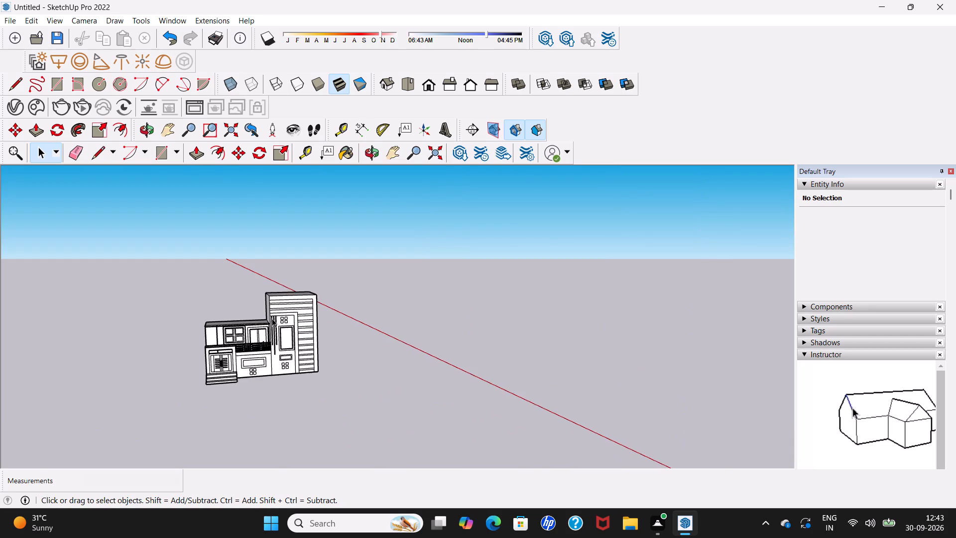
scroll(272, 318, "up", 4)
middle_click_drag(272, 318, 178, 290)
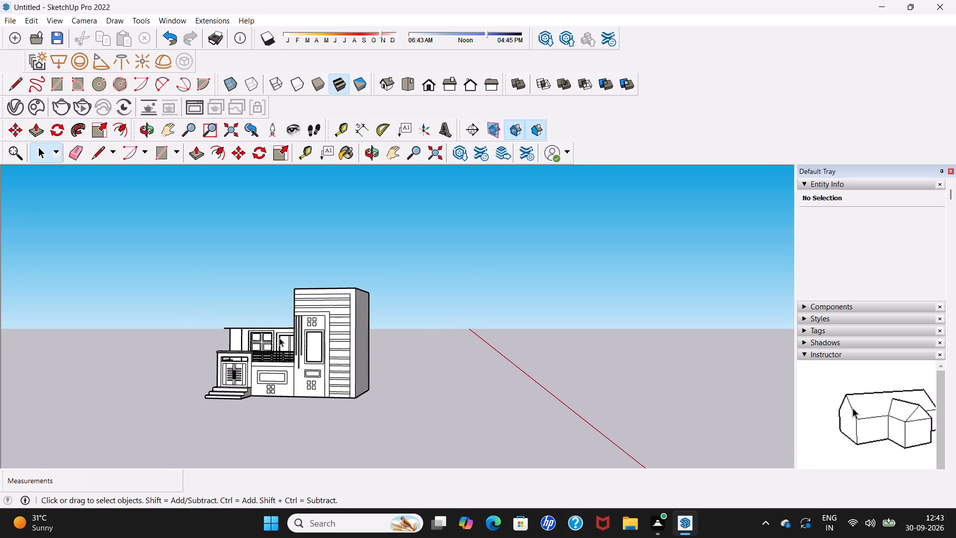
scroll(282, 338, "up", 4)
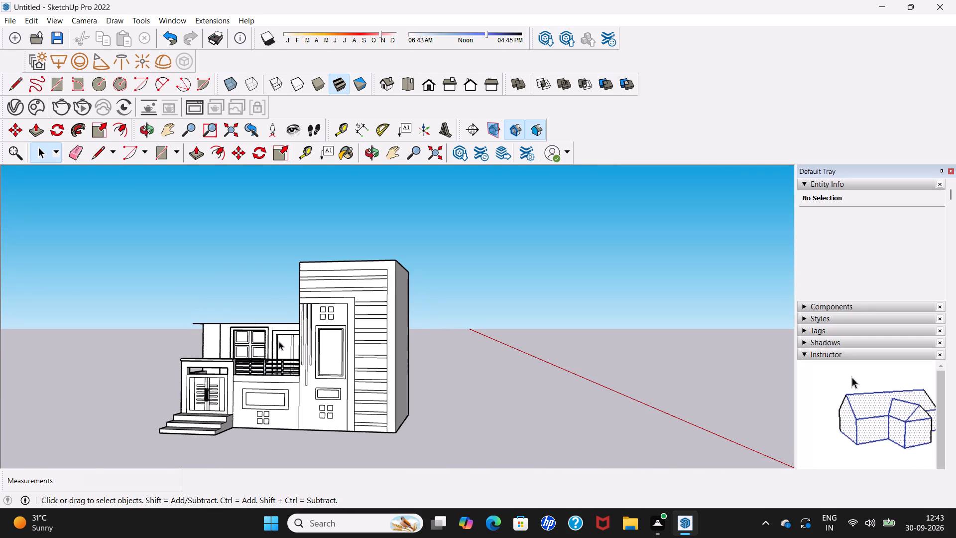
scroll(279, 341, "up", 5)
middle_click_drag(279, 341, 381, 341)
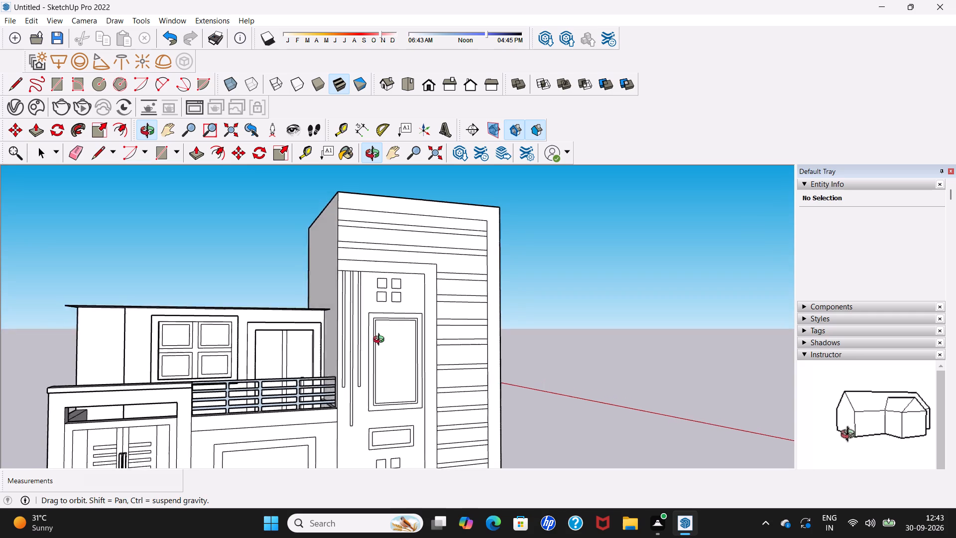
middle_click_drag(381, 341, 503, 340)
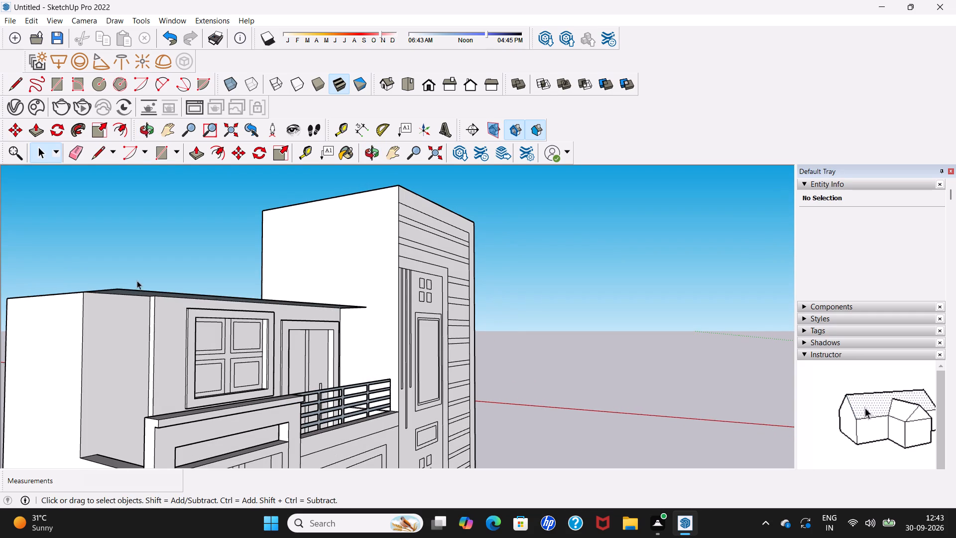
scroll(142, 280, "down", 9)
middle_click_drag(147, 295, 150, 352)
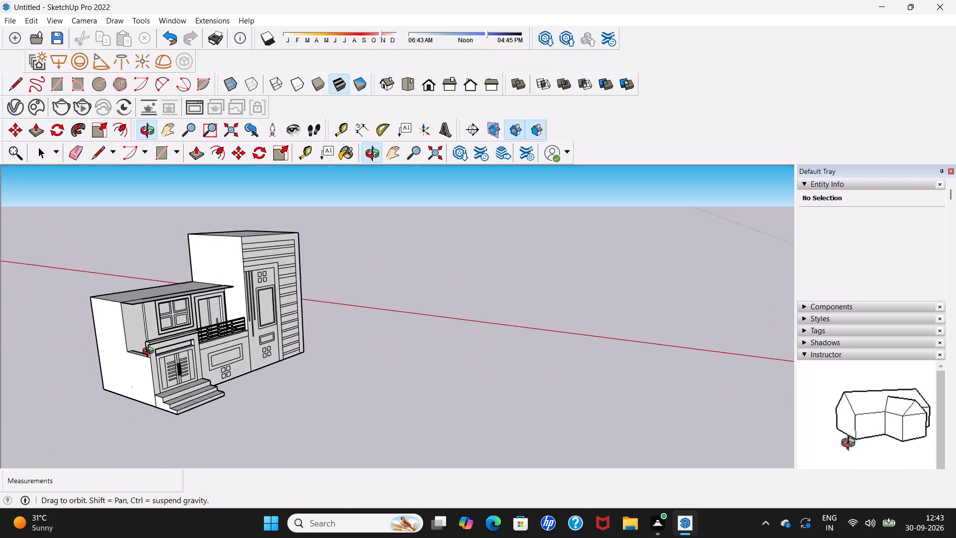
Push/Pull the main roof face of the lower block up 4' 1 1/16".
middle_click_drag(150, 352, 153, 371)
scroll(130, 322, "up", 5)
middle_click_drag(139, 301, 146, 320)
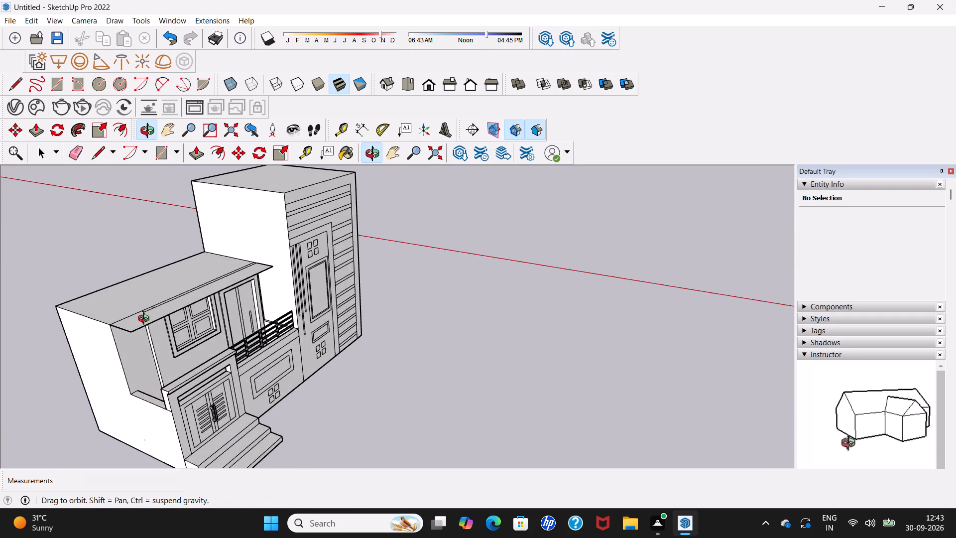
middle_click_drag(146, 320, 261, 317)
scroll(175, 295, "down", 6)
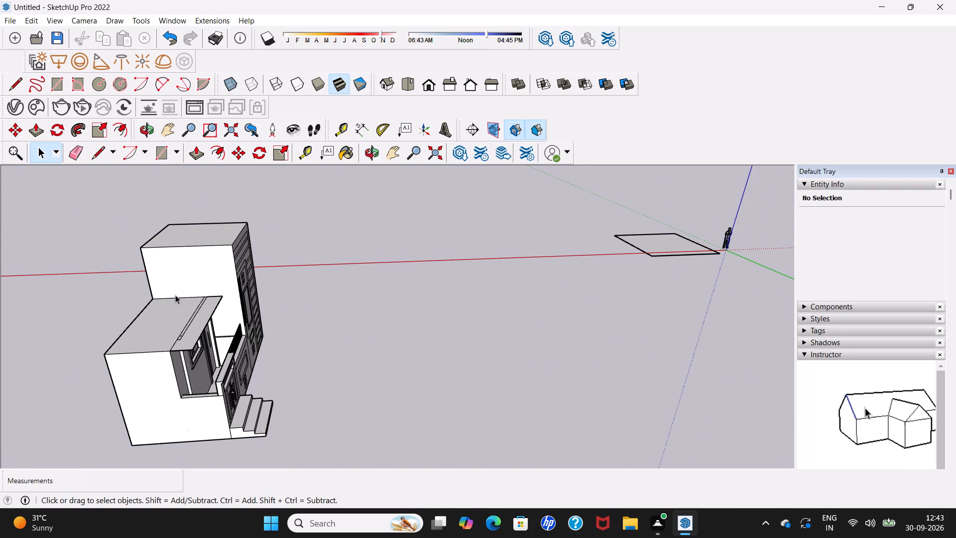
left_click(33, 130)
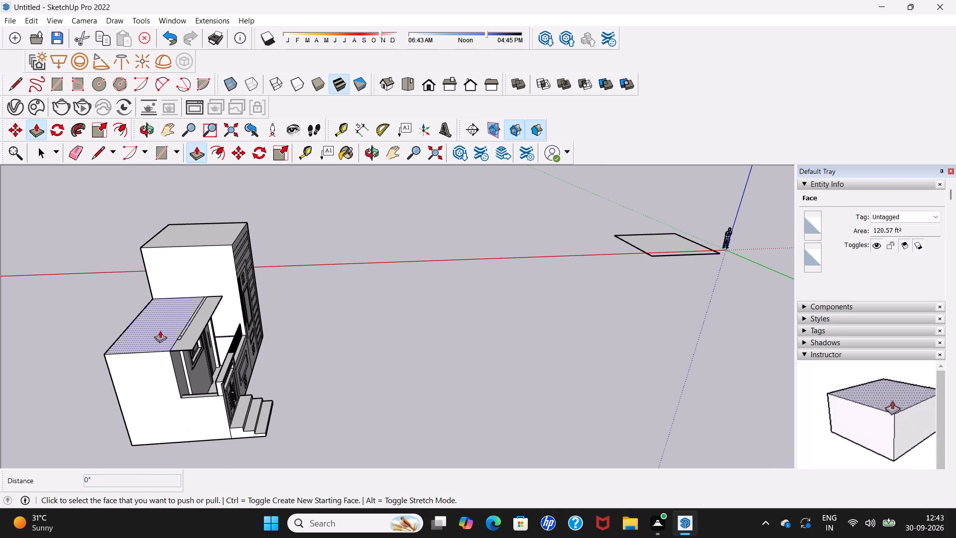
left_click(160, 330)
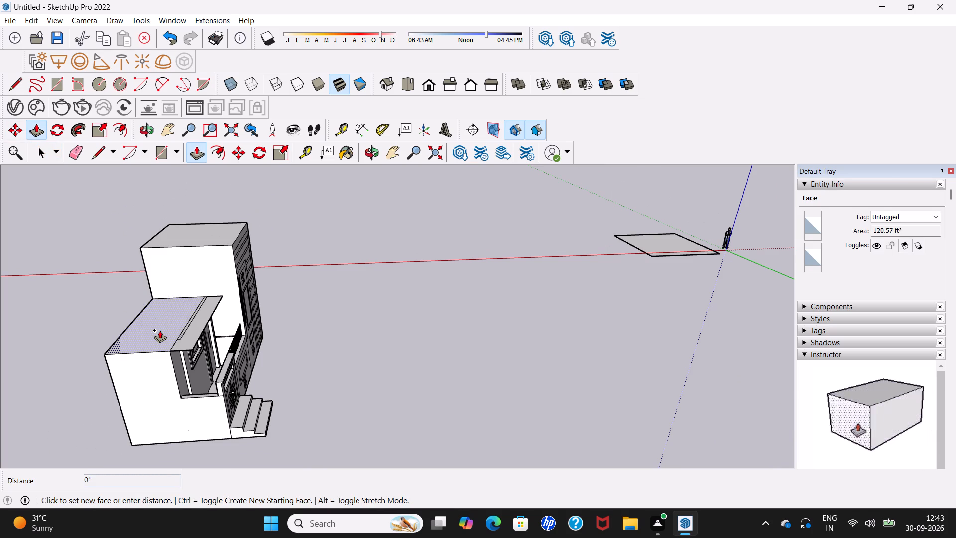
middle_click_drag(241, 314, 203, 319)
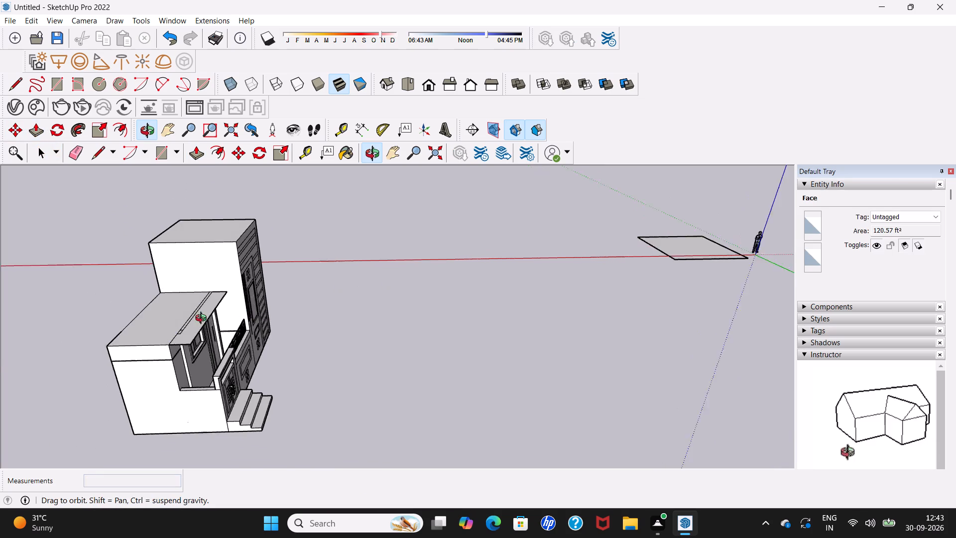
middle_click_drag(203, 319, 60, 321)
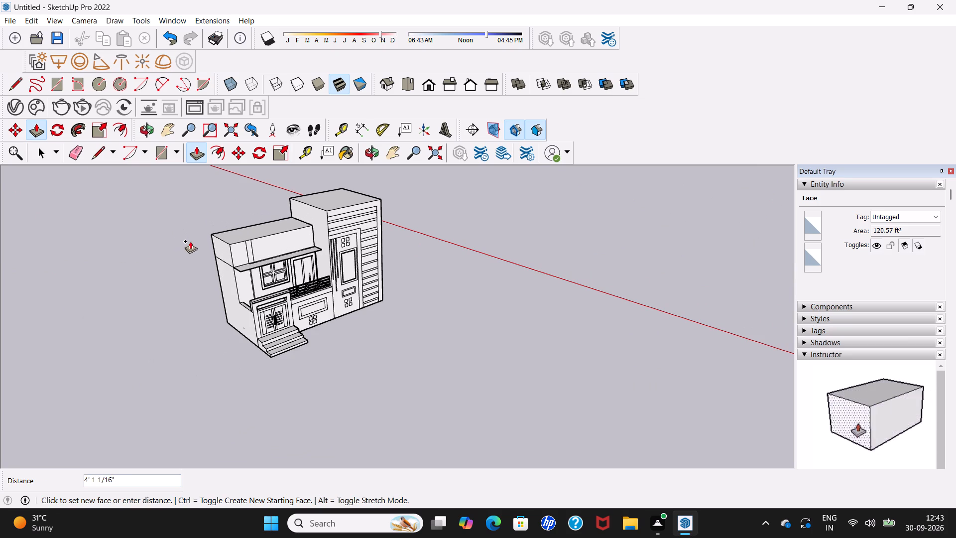
left_click(190, 241)
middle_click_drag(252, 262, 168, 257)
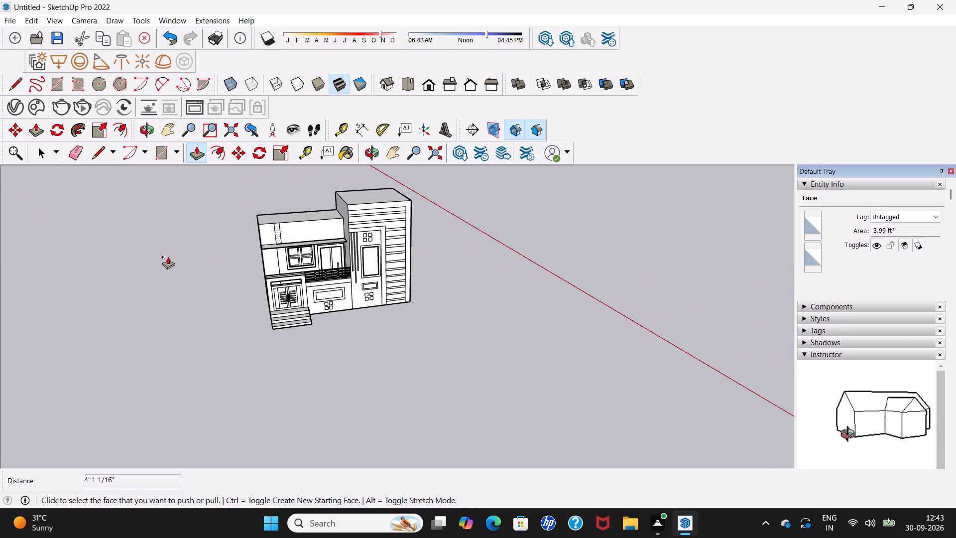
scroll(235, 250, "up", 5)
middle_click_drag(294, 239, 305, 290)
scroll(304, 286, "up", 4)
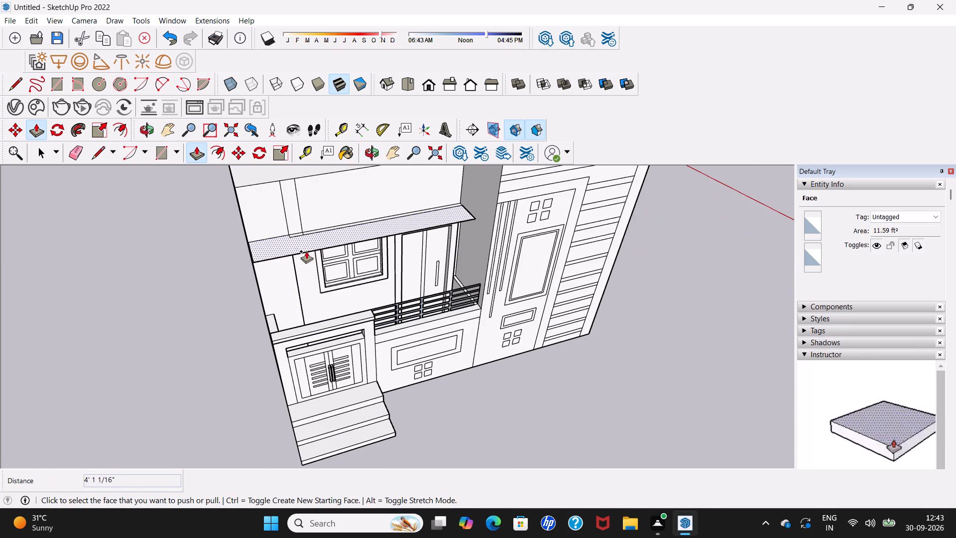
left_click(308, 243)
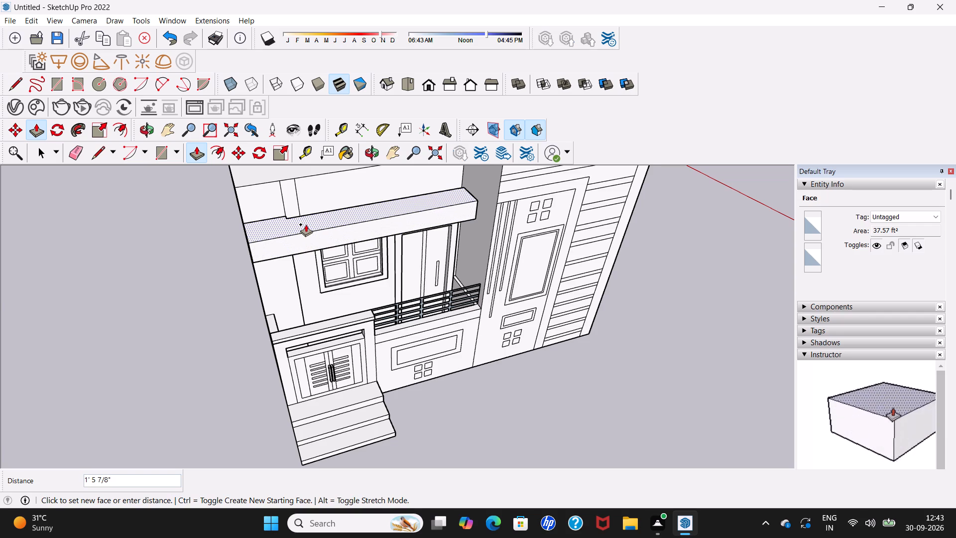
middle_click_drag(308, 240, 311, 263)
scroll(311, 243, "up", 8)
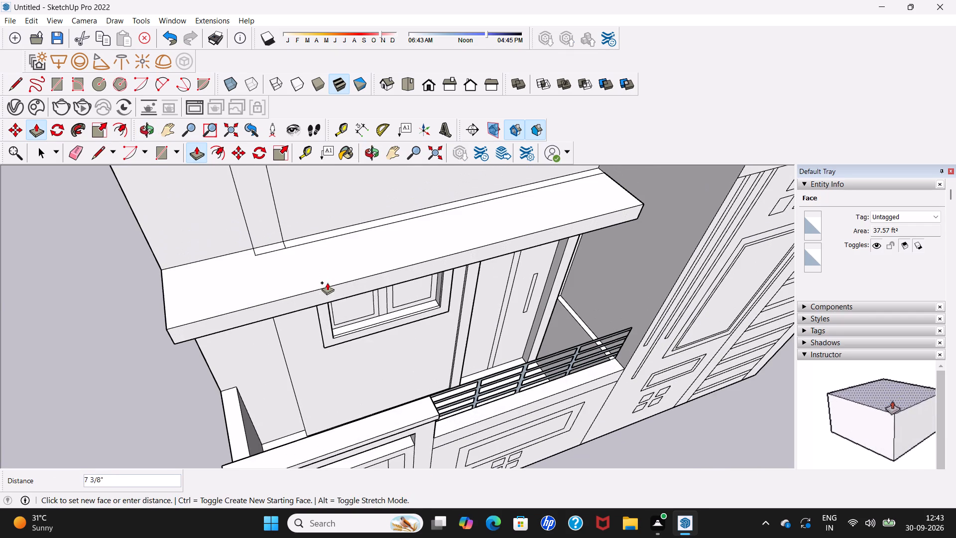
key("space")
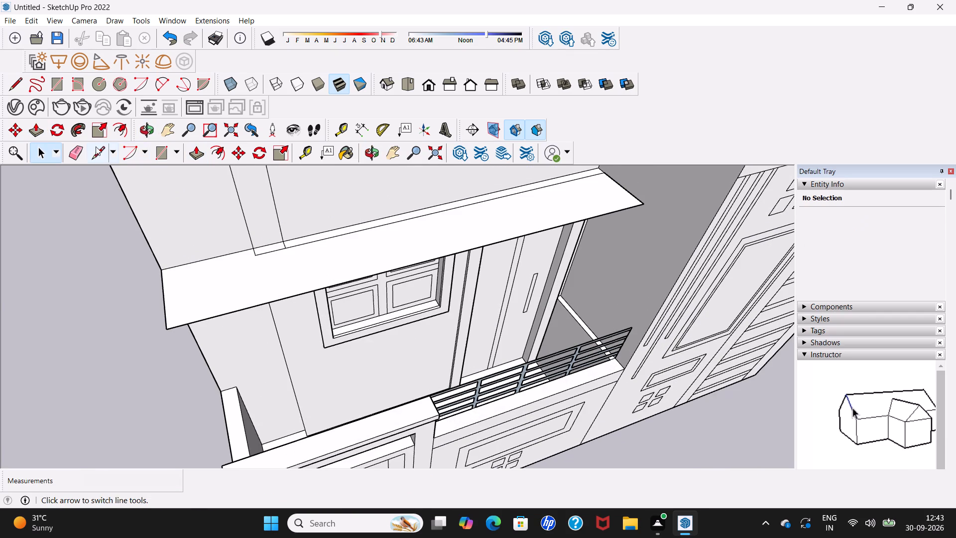
Raise the small rectangular roof face between the main roof and the front canopy by 4' 1 1/16".
left_click(193, 154)
scroll(255, 240, "up", 5)
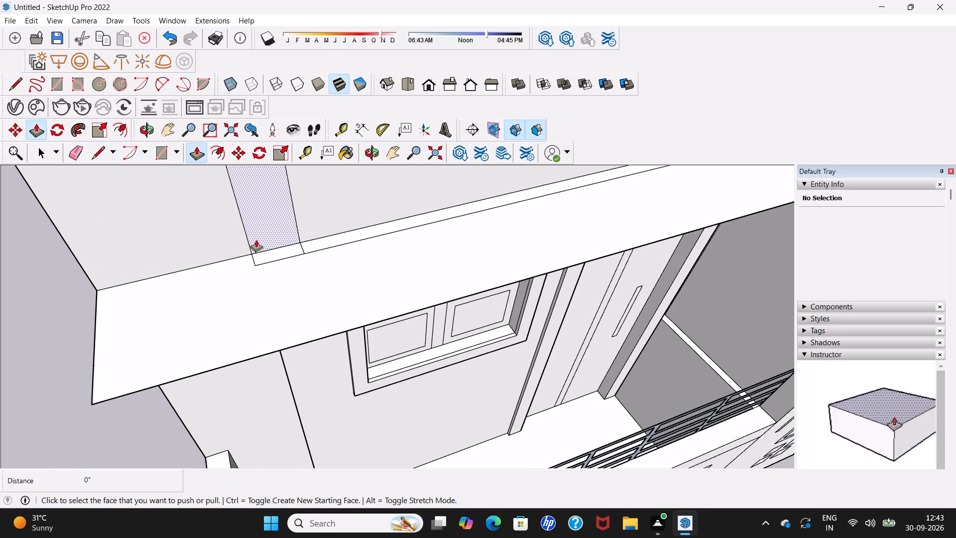
left_click(283, 254)
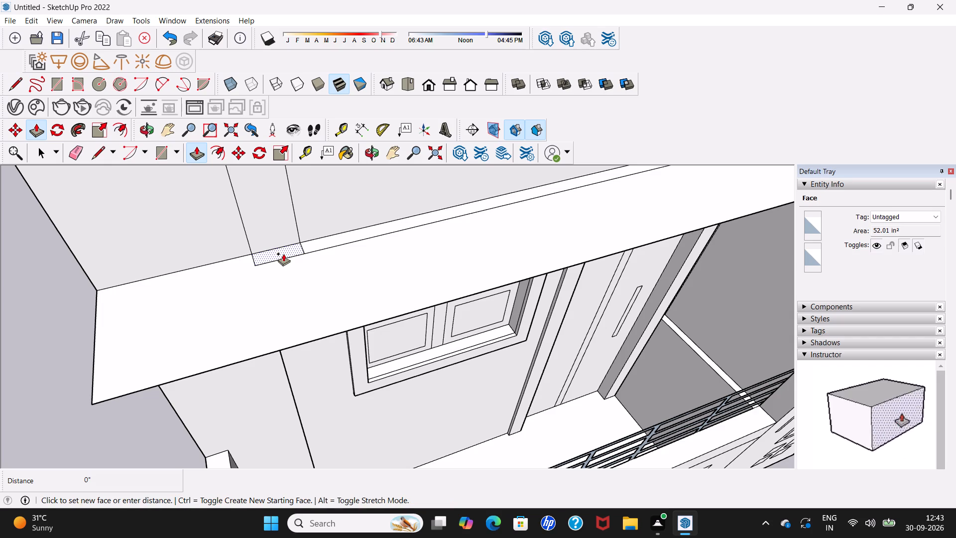
scroll(278, 205, "down", 20)
scroll(278, 205, "down", 1)
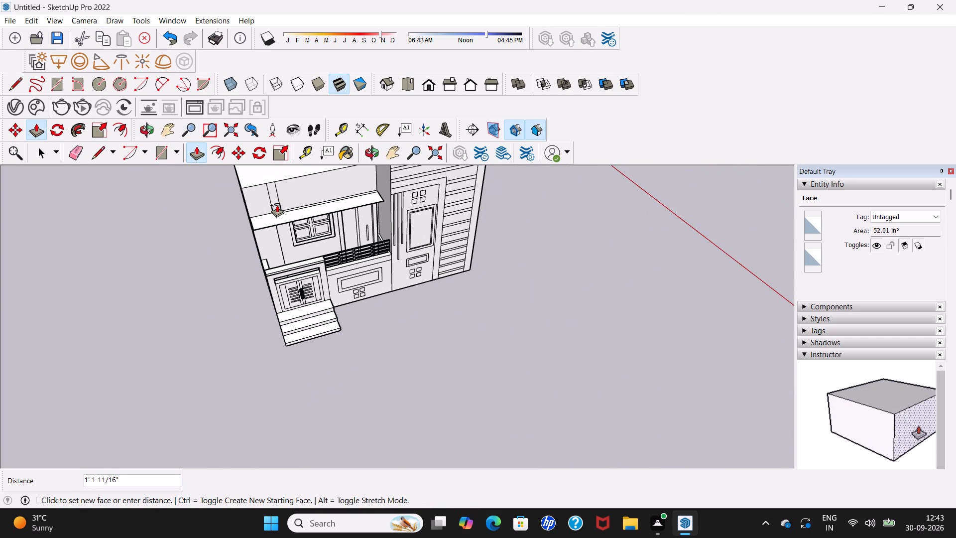
left_click(291, 177)
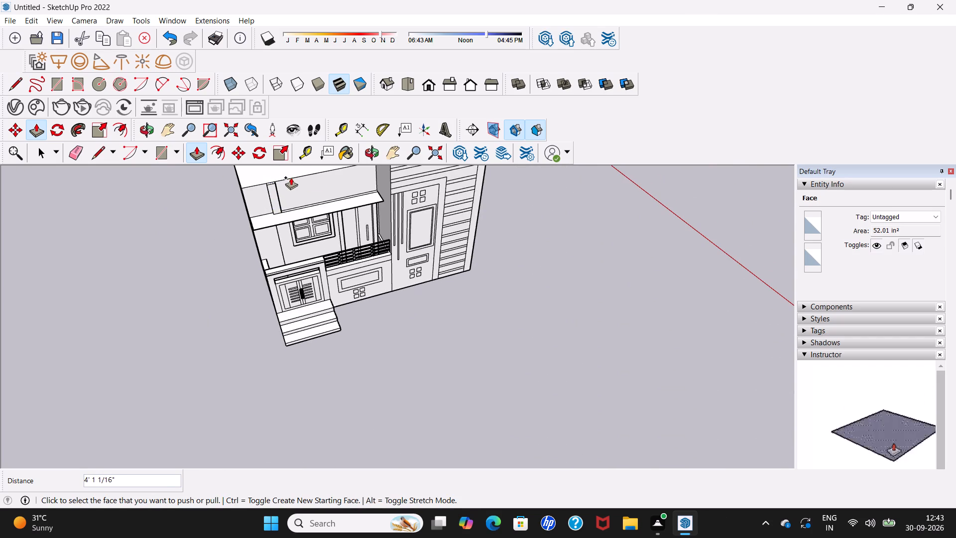
Raise the long narrow strip behind the front canopy until it is level with the raised main roof.
scroll(299, 214, "up", 5)
middle_click_drag(299, 212, 303, 214, "shift")
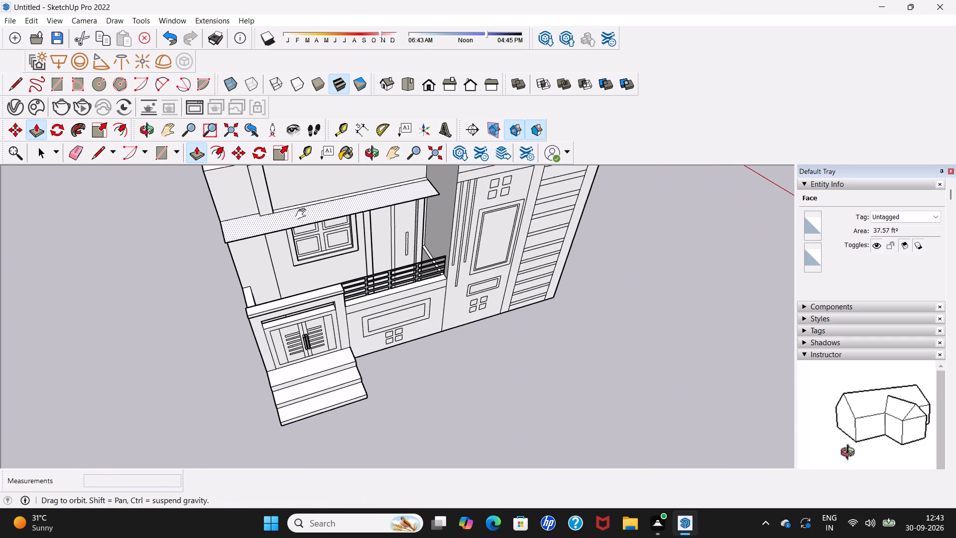
middle_click_drag(303, 214, 302, 329, "shift")
scroll(300, 328, "up", 6)
left_click(300, 310)
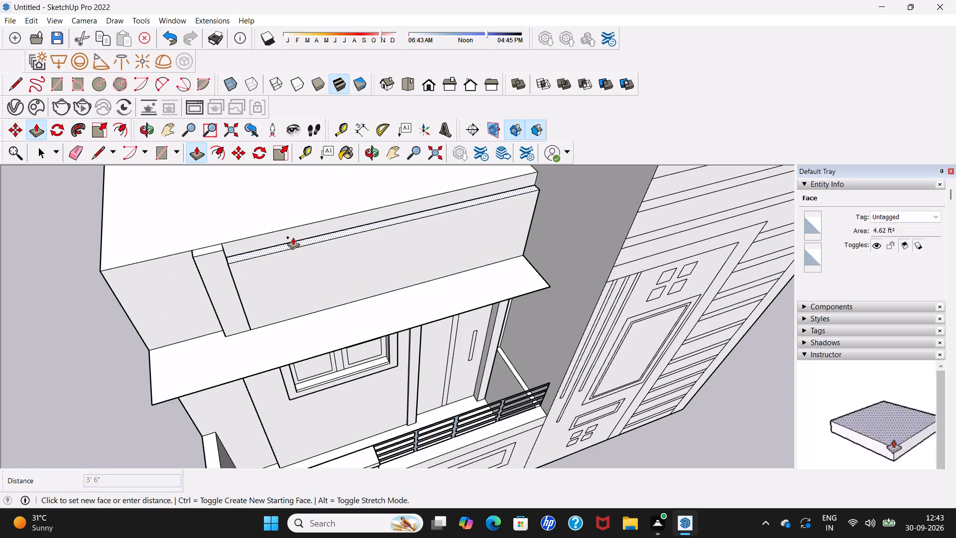
left_click(297, 224)
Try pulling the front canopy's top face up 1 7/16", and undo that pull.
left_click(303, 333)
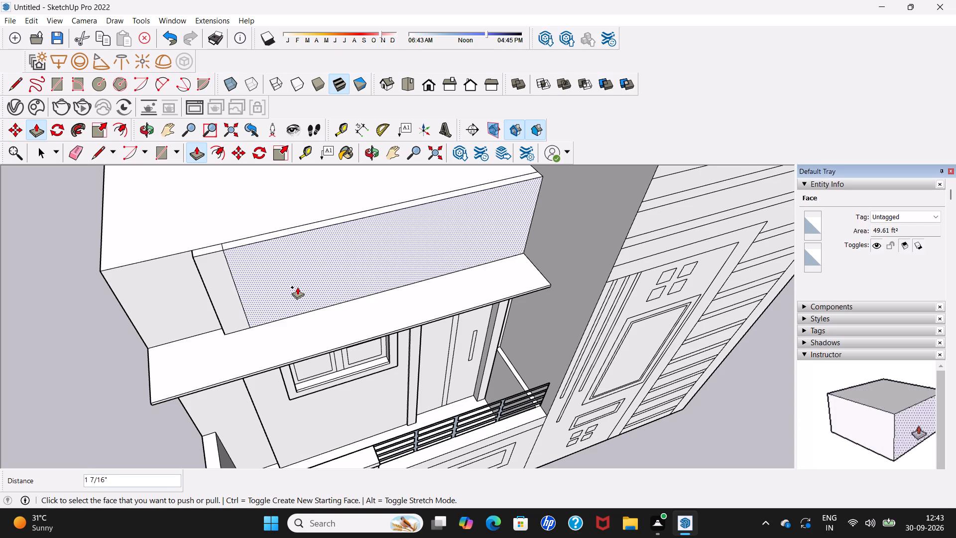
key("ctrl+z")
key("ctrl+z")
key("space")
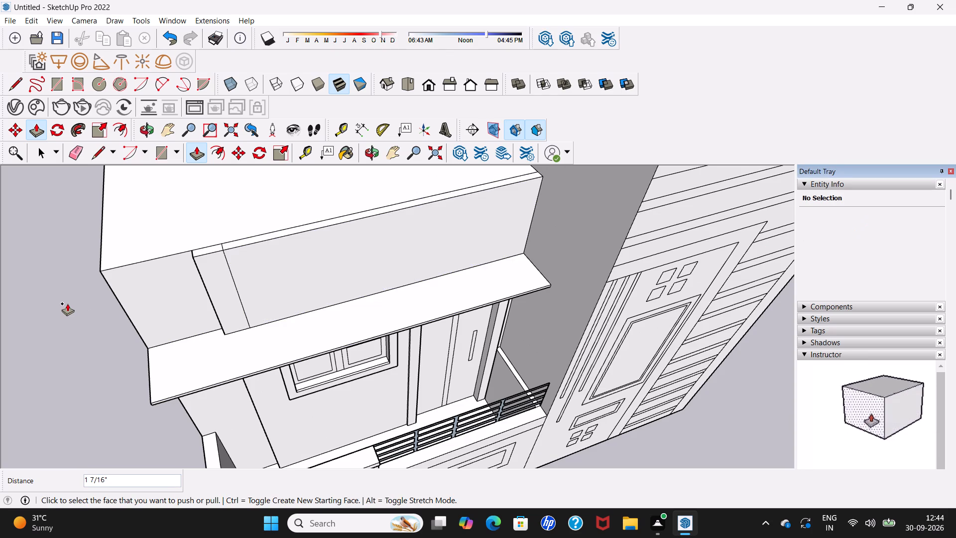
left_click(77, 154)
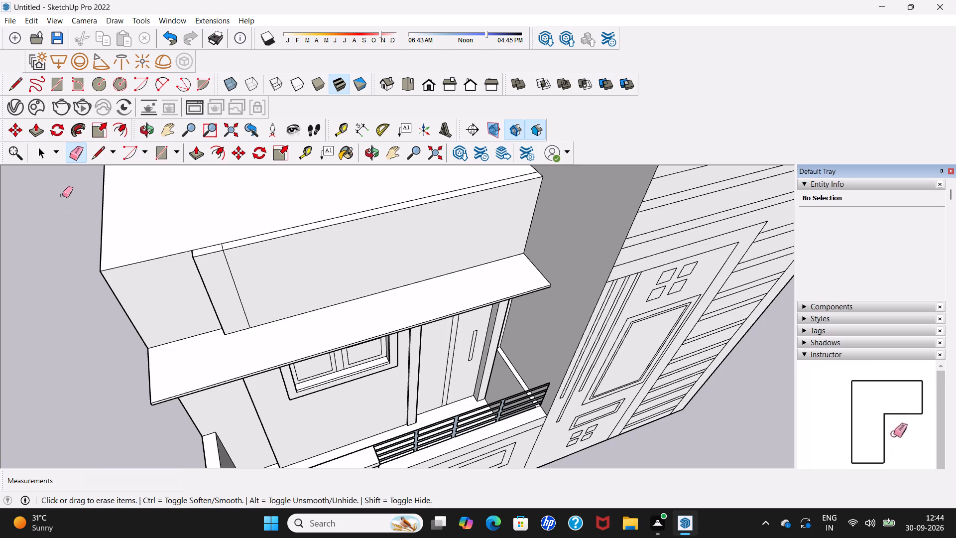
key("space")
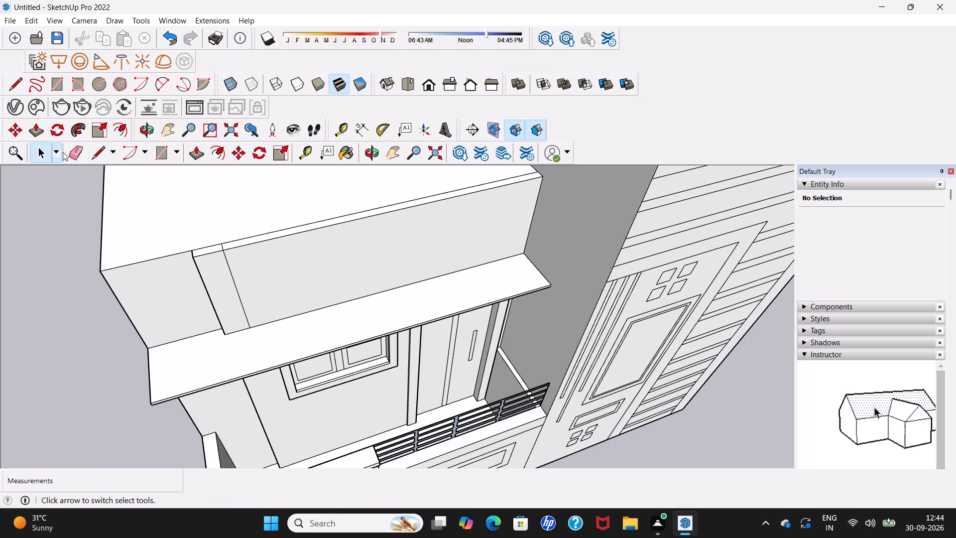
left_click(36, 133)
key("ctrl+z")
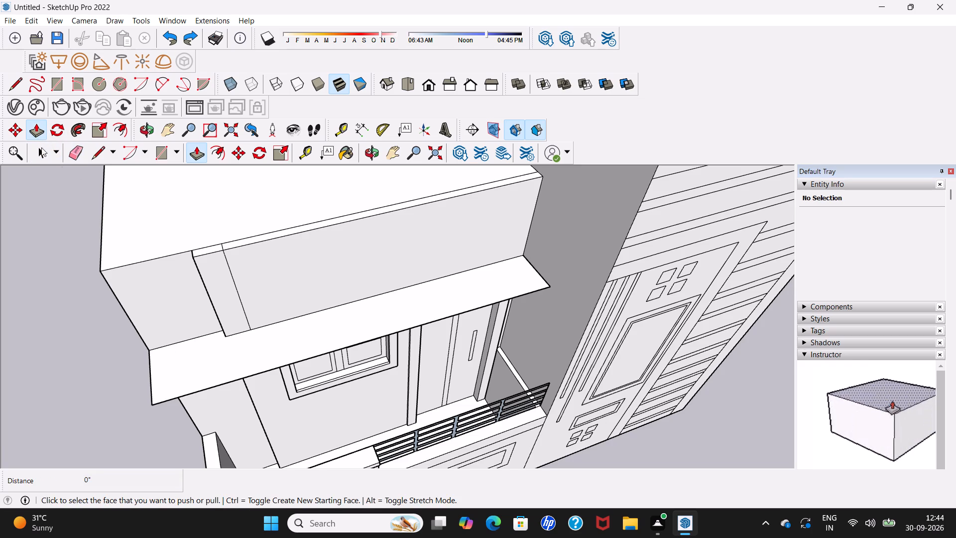
Push/Pull the front canopy's top face up 4' 1 1/16", level with the raised main roof.
left_click(240, 355)
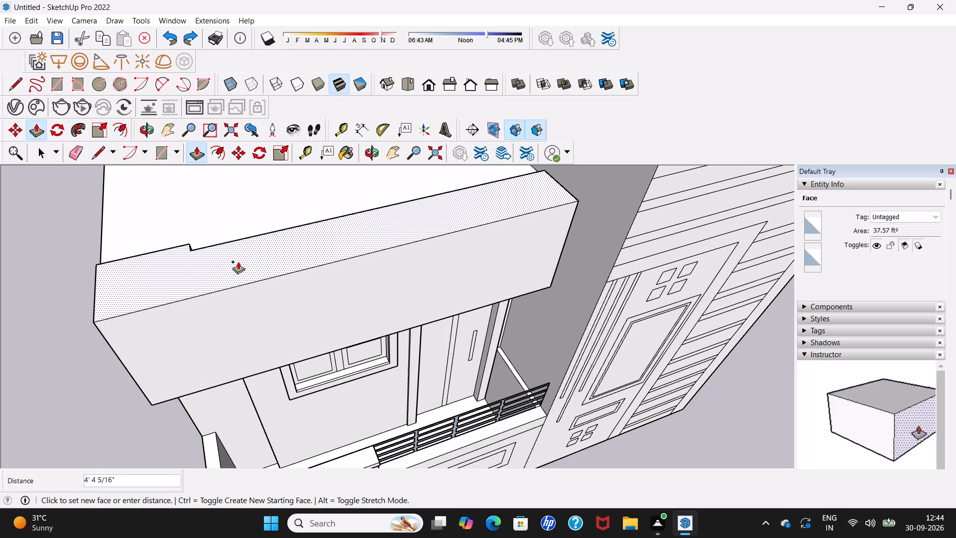
scroll(238, 262, "up", 4)
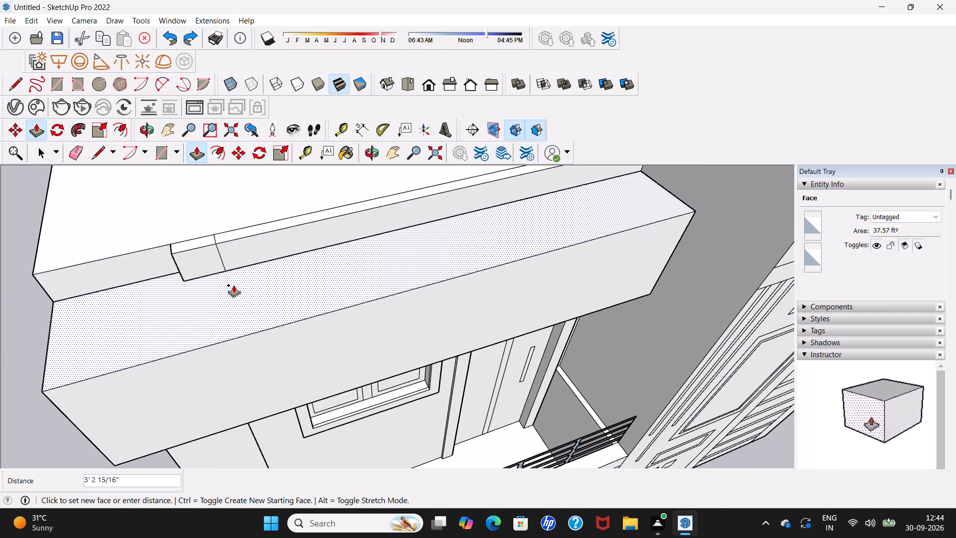
scroll(166, 271, "down", 3)
middle_click_drag(183, 310, 206, 306)
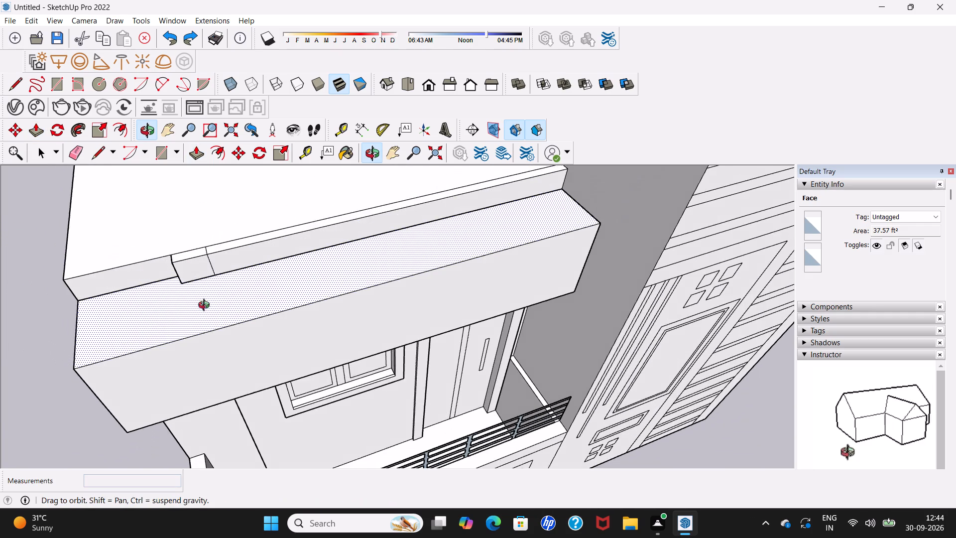
middle_click_drag(206, 306, 395, 271)
left_click(367, 279)
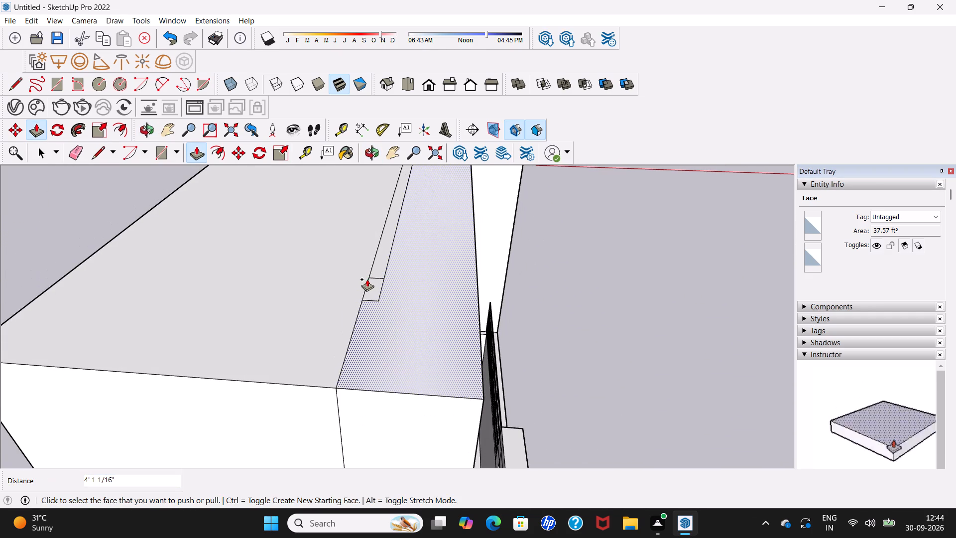
Erase all the leftover seam lines on the lower block's raised roof, making the top one continuous face.
scroll(367, 279, "down", 6)
middle_click_drag(367, 279, 126, 274)
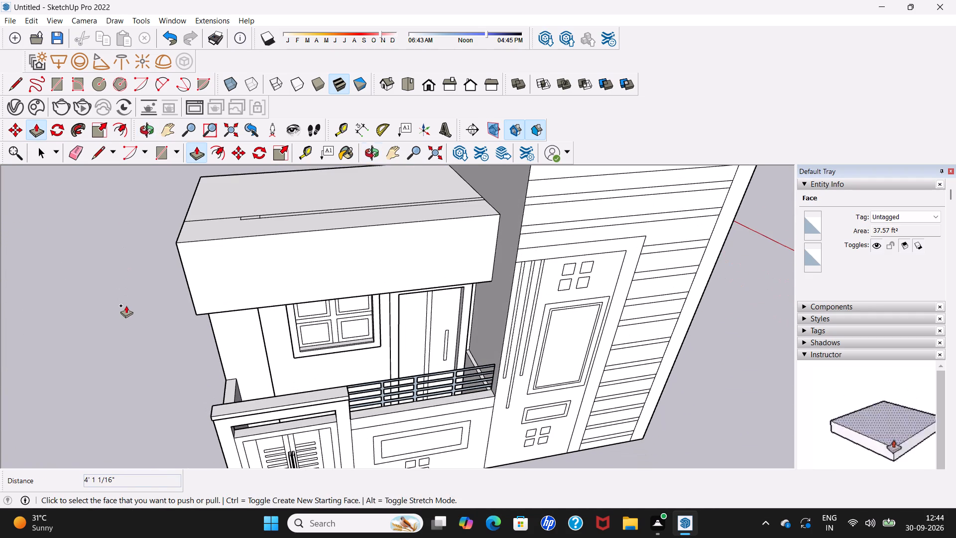
key("space")
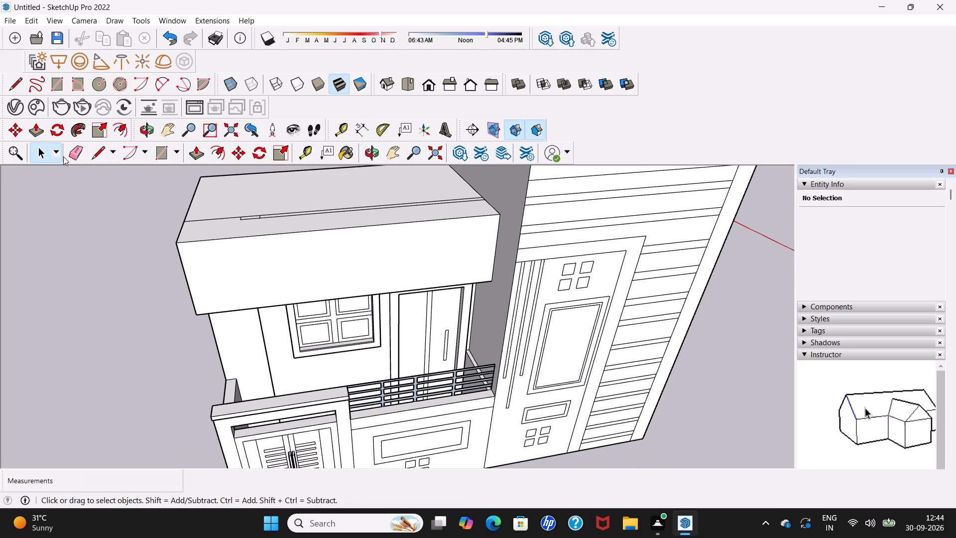
left_click(73, 155)
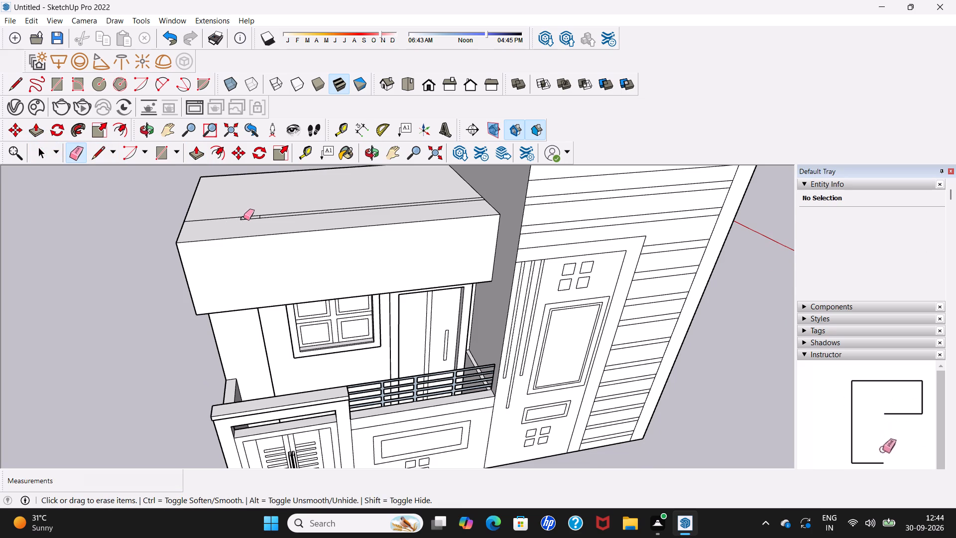
left_click(243, 218)
scroll(276, 236, "up", 3)
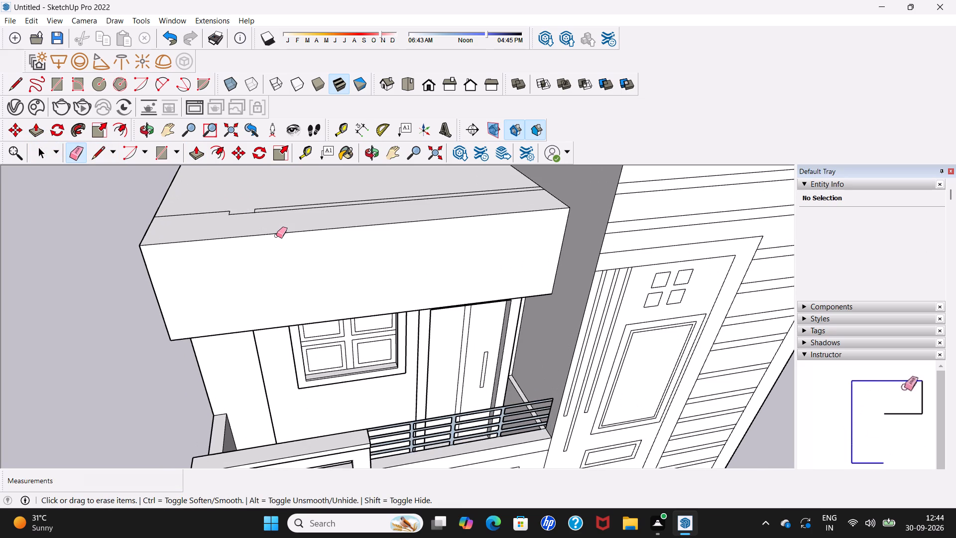
middle_click_drag(275, 241, 297, 73)
middle_click_drag(301, 187, 303, 202)
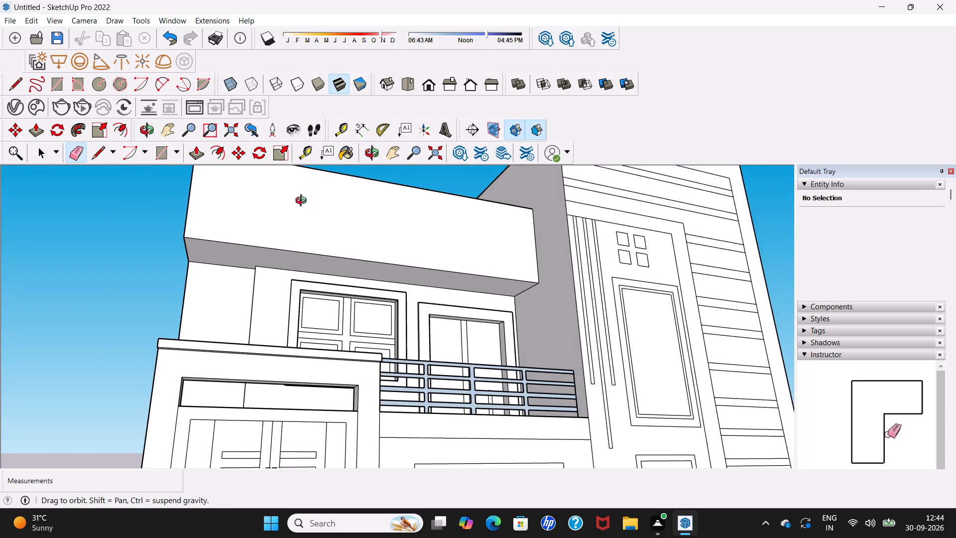
middle_click_drag(303, 202, 278, 376)
scroll(270, 210, "down", 4)
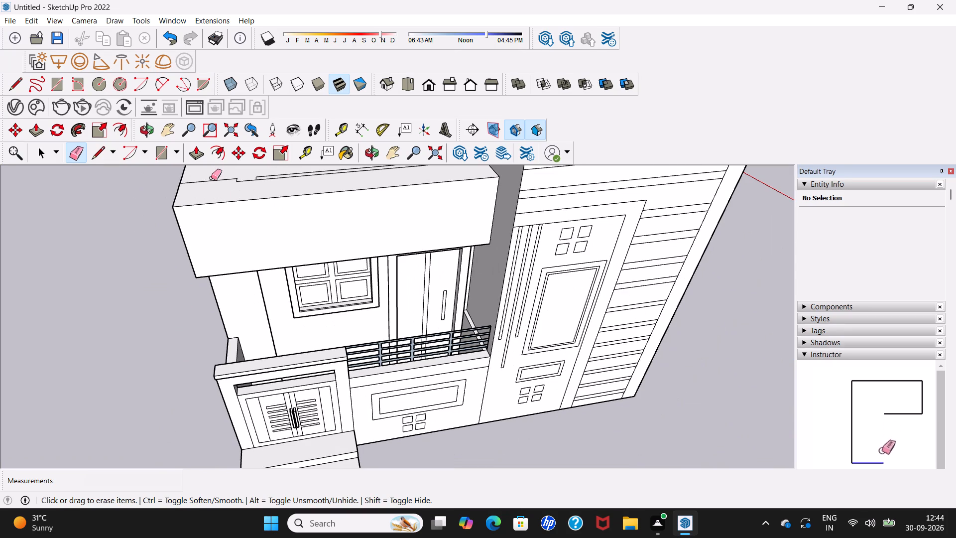
left_click(211, 179)
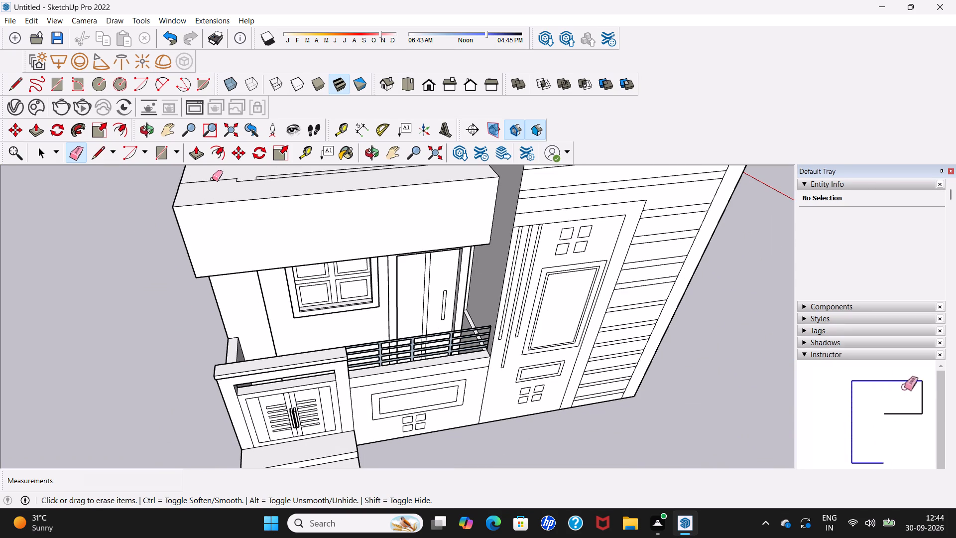
left_click(212, 179)
left_click(212, 181)
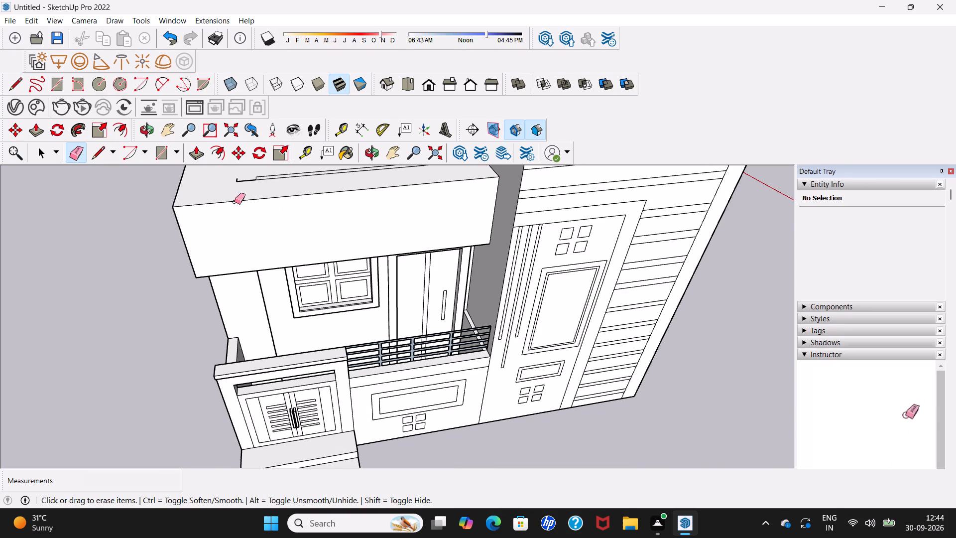
scroll(235, 202, "down", 2)
middle_click_drag(235, 203, 180, 293)
scroll(180, 297, "up", 4)
left_click_drag(188, 269, 257, 243)
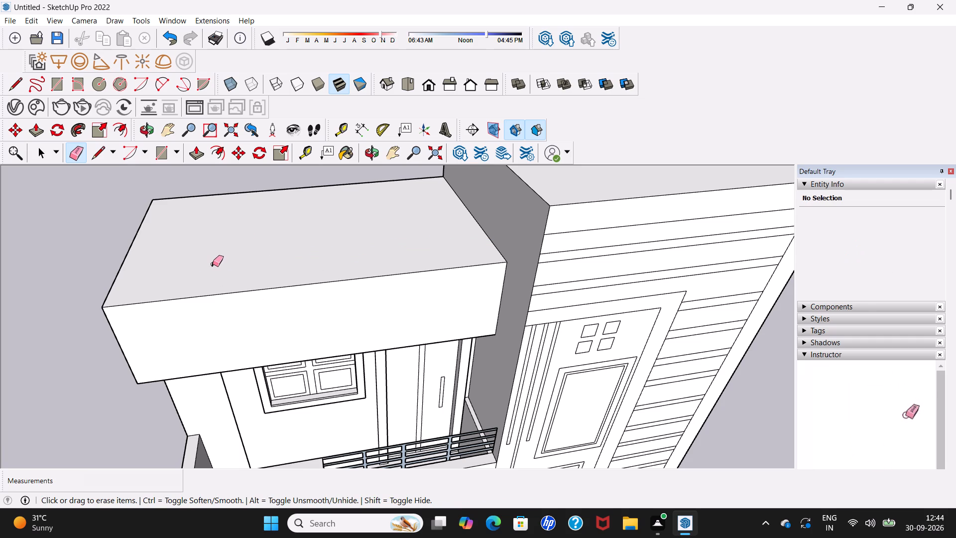
Offset the outline of the lower block's flat roof inward about 7 3/16".
left_click(213, 264)
middle_click_drag(219, 370, 242, 131)
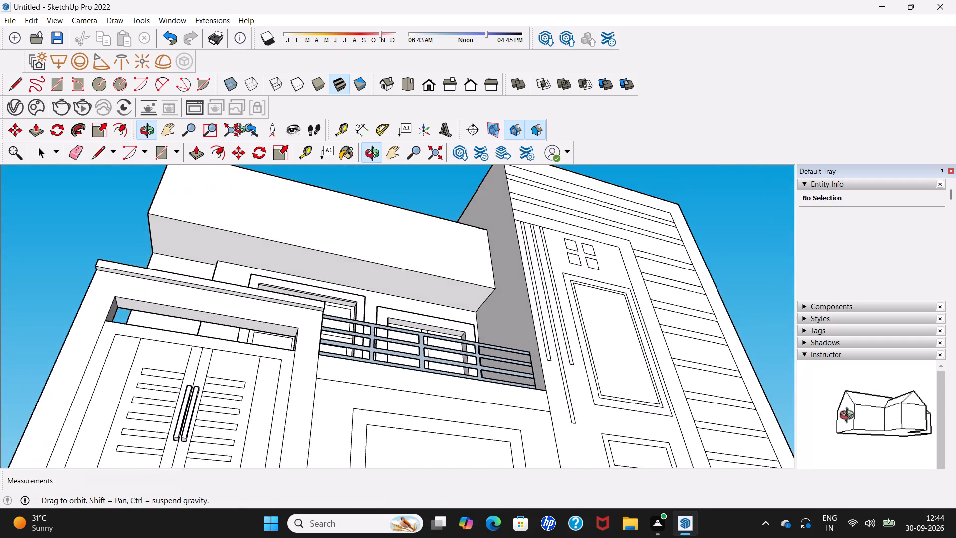
middle_click_drag(242, 131, 231, 328)
key("space")
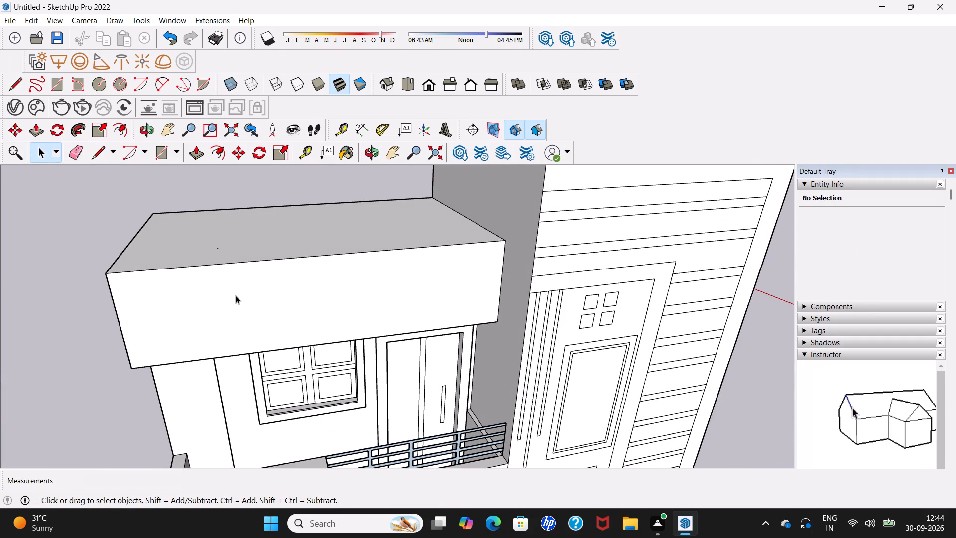
scroll(230, 299, "down", 5)
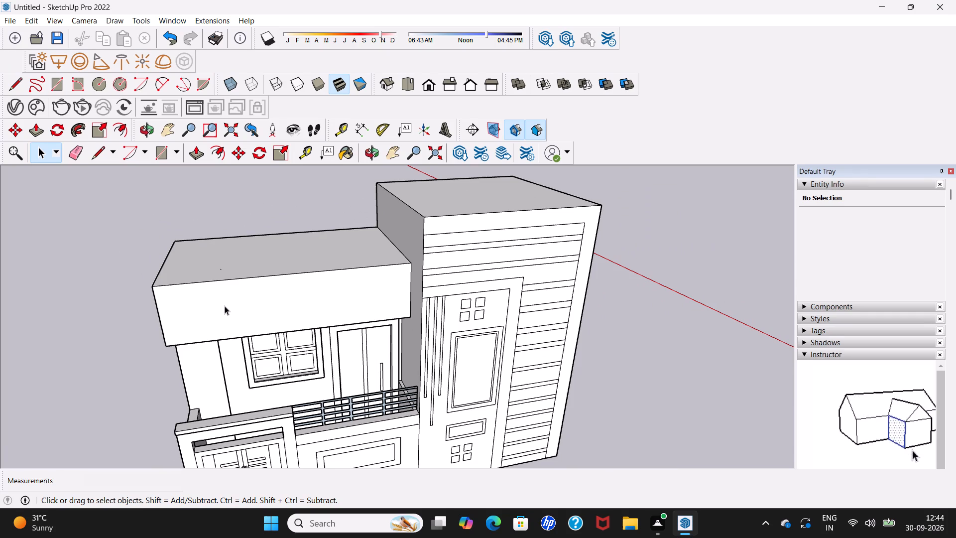
middle_click_drag(225, 306, 287, 351)
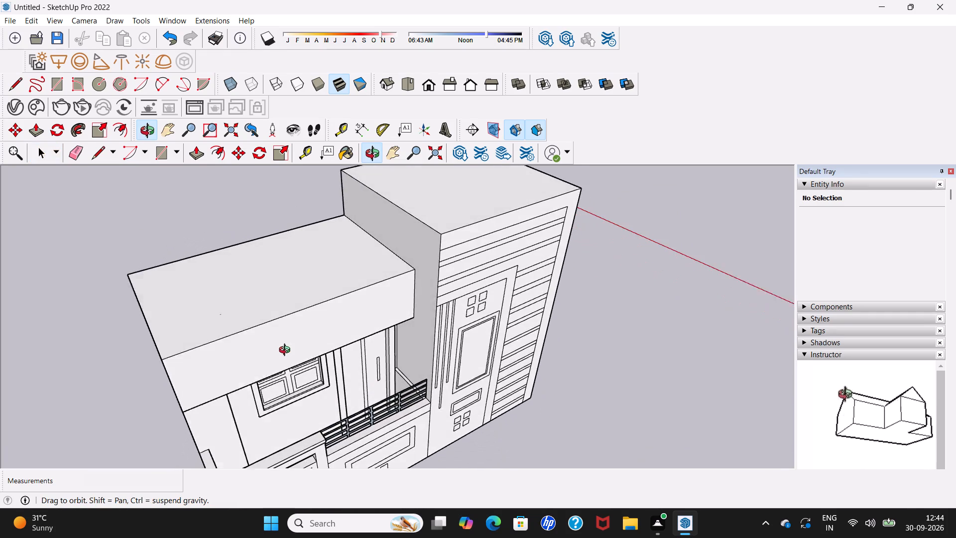
middle_click_drag(287, 351, 284, 354)
scroll(194, 312, "up", 2)
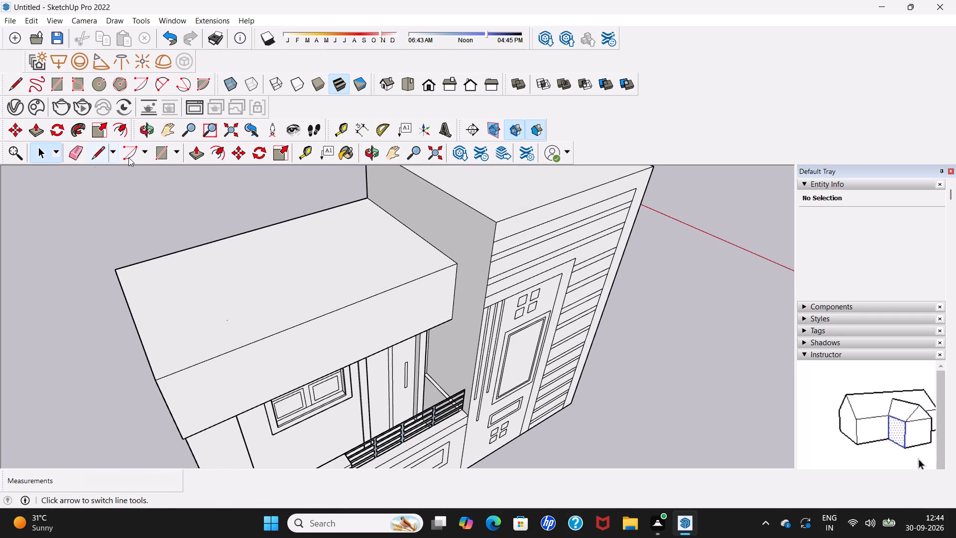
left_click(119, 134)
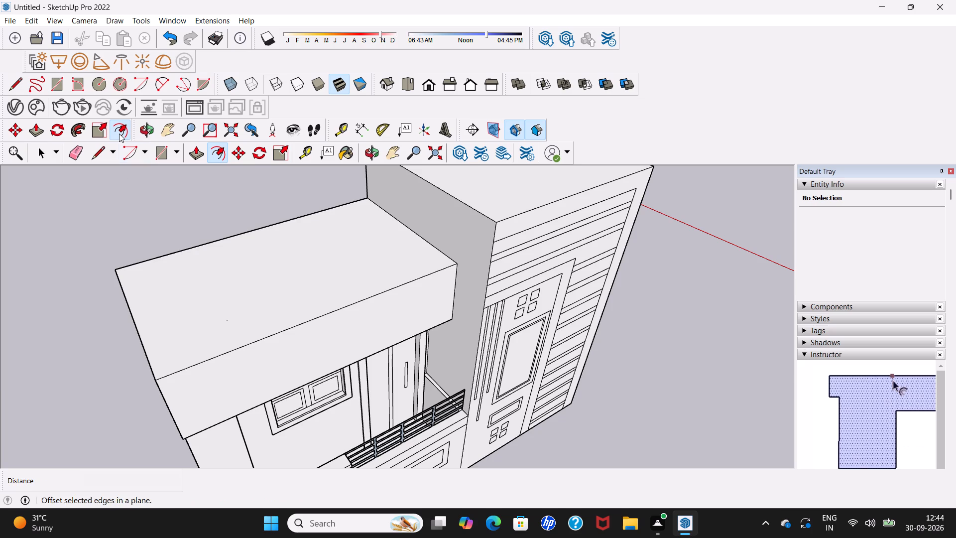
left_click(175, 293)
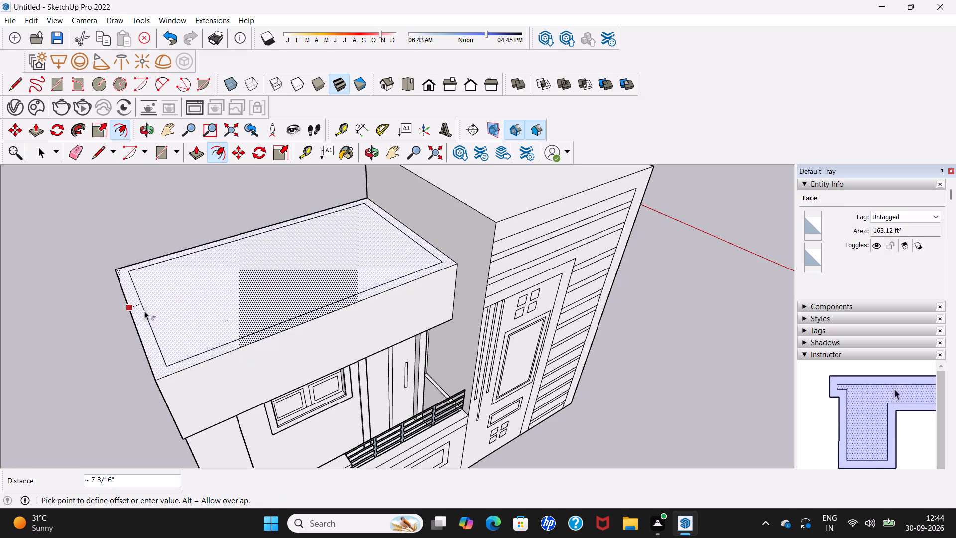
left_click(144, 311)
left_click(180, 309)
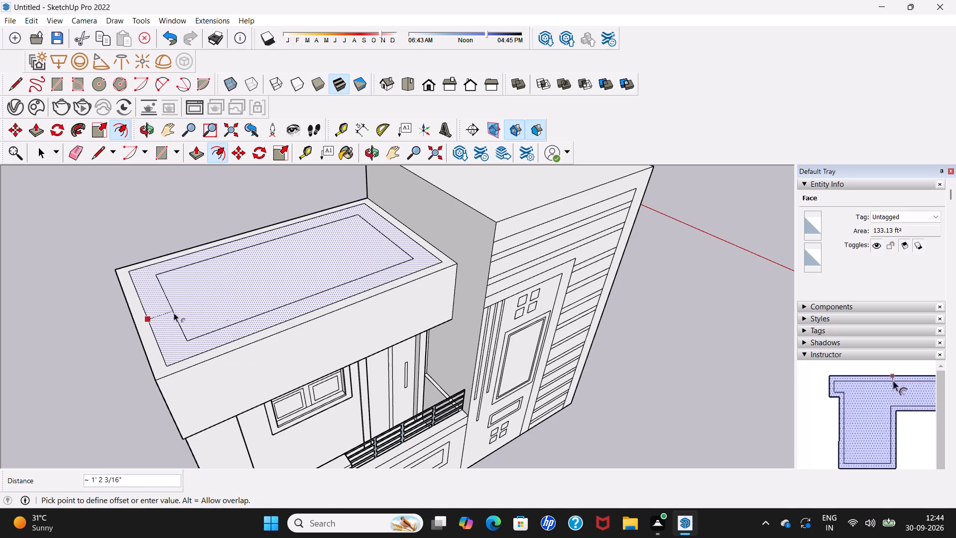
key("space")
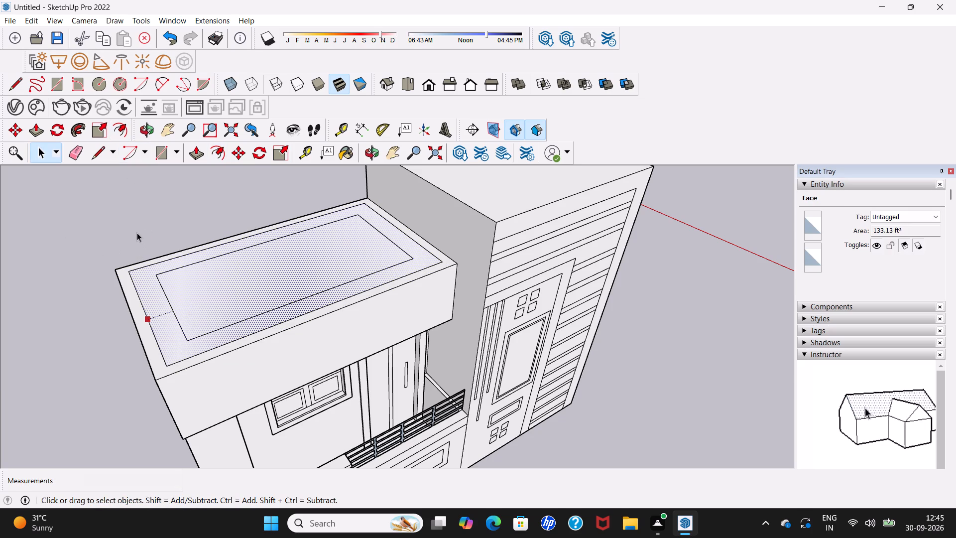
Delete the inner face of the lower block's roof, leaving only a narrow rim around the opening.
left_click(137, 233)
left_click(185, 290)
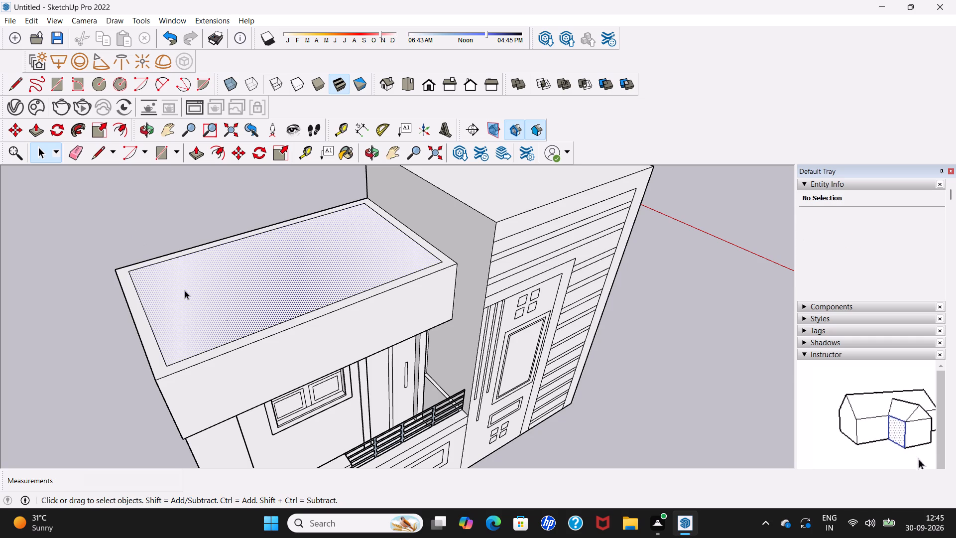
key("Delete")
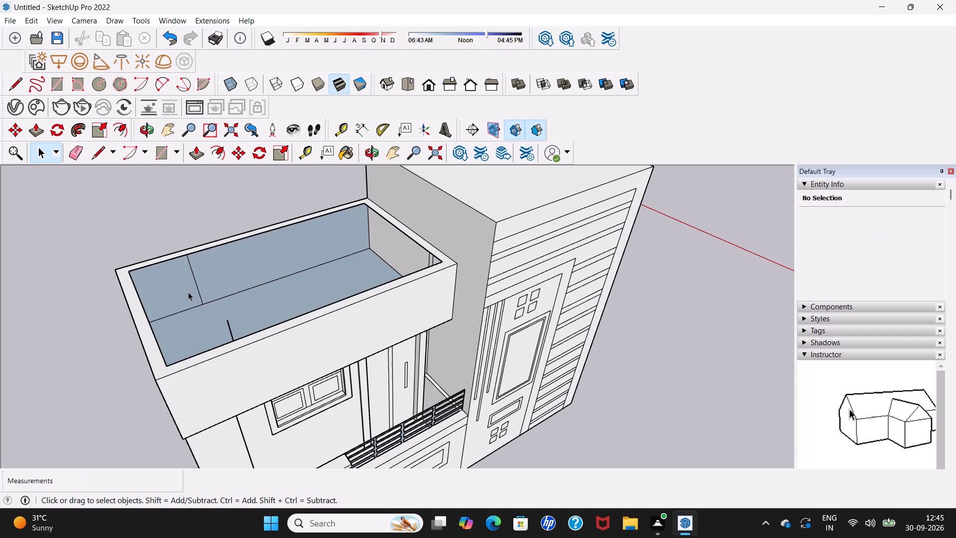
Delete the stray upright edge standing inside the lower block's open roof.
middle_click_drag(189, 292, 482, 282)
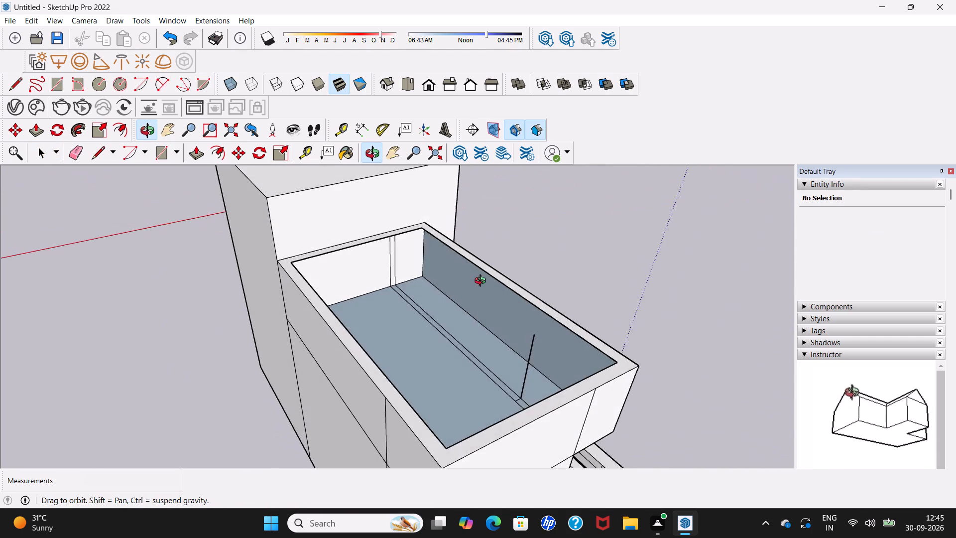
middle_click_drag(482, 282, 489, 302)
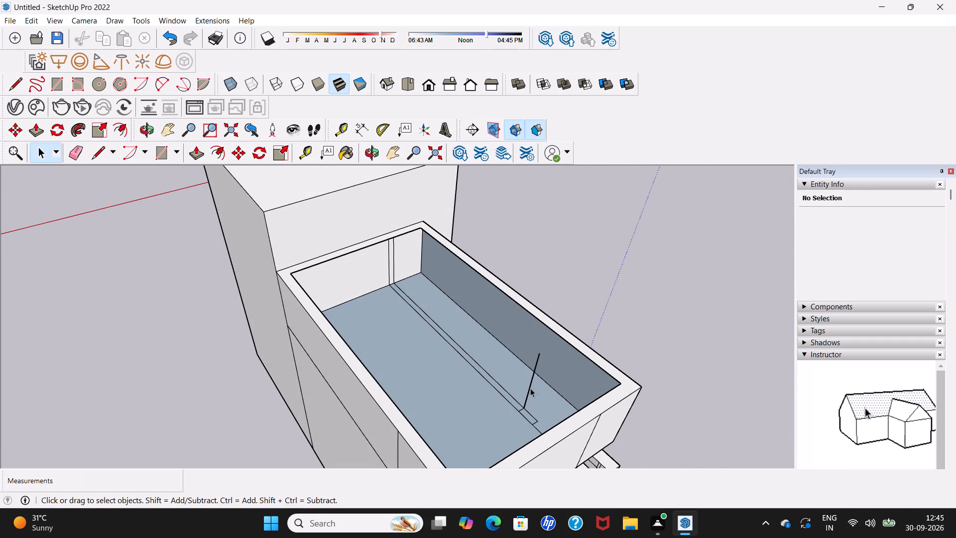
left_click(530, 388)
key("Delete")
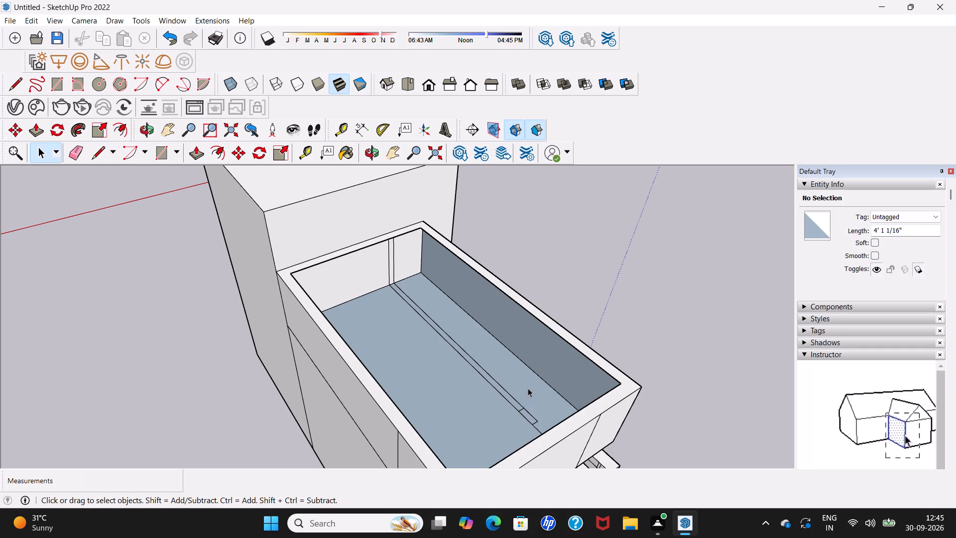
Erase the vertical seam lines on the parapet's inner faces, both beside the tall block and along the rear wall.
middle_click_drag(516, 387, 363, 220)
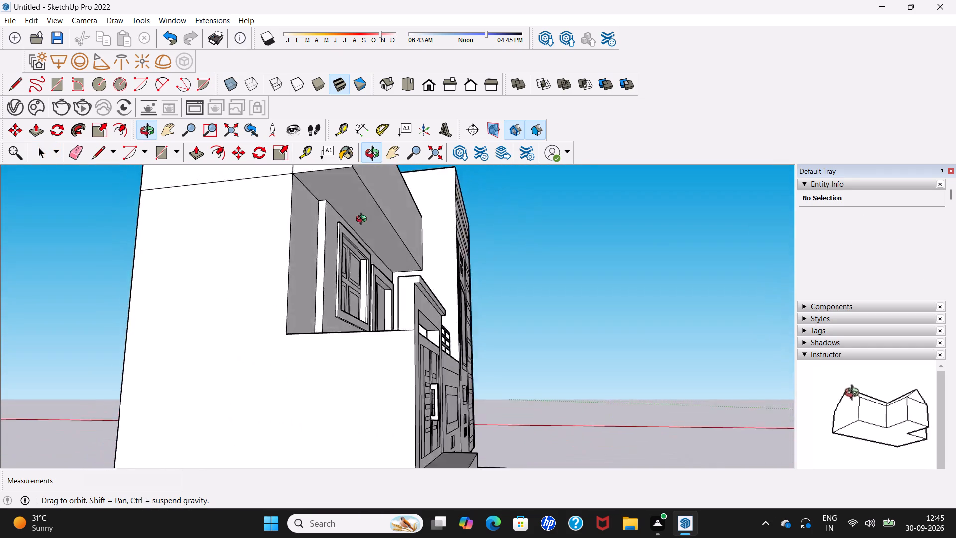
middle_click_drag(363, 220, 488, 374)
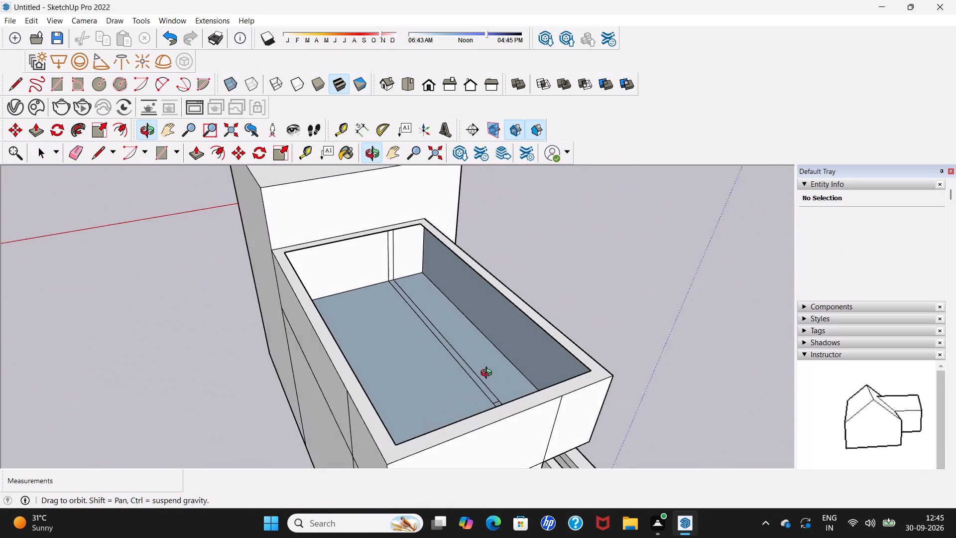
middle_click_drag(488, 374, 328, 341)
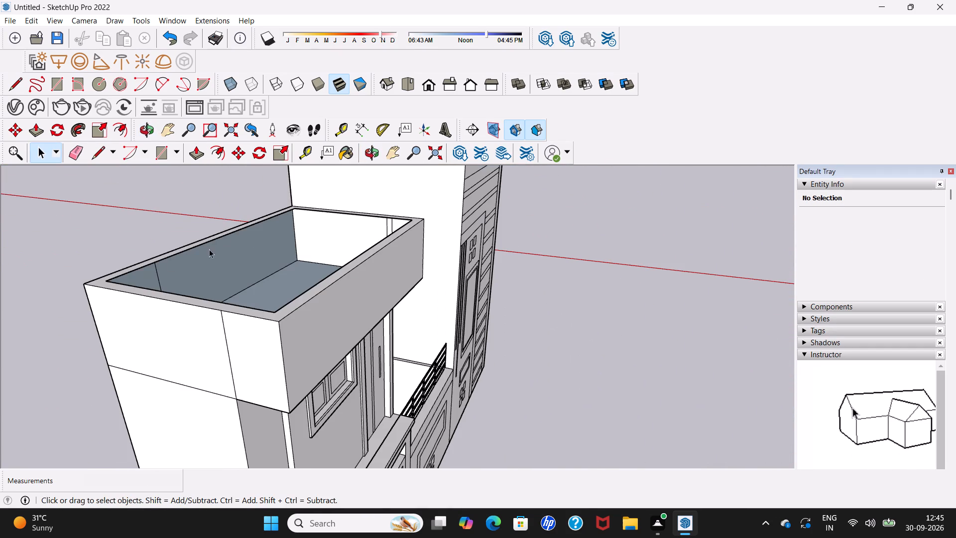
scroll(245, 232, "up", 4)
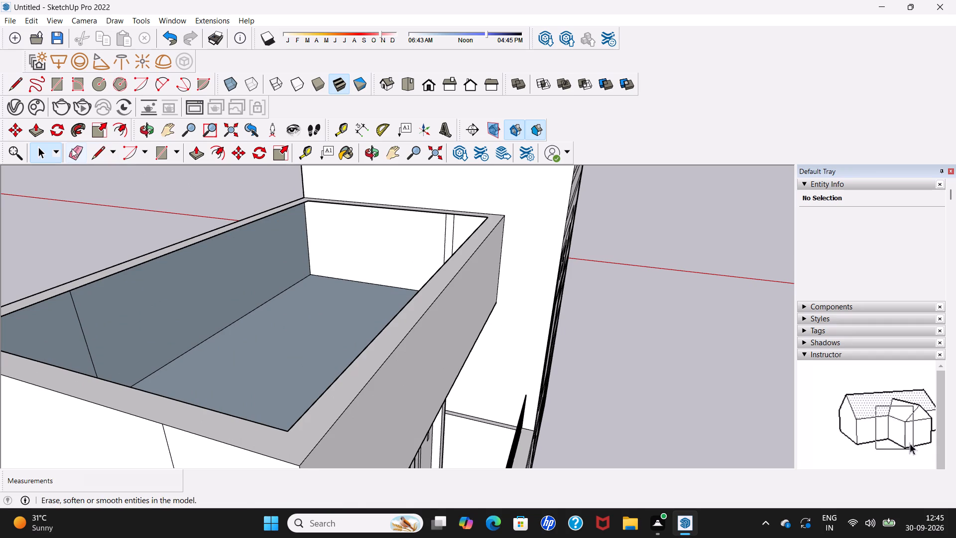
left_click_drag(72, 148, 73, 156)
middle_click_drag(349, 238, 407, 245)
scroll(408, 243, "up", 3)
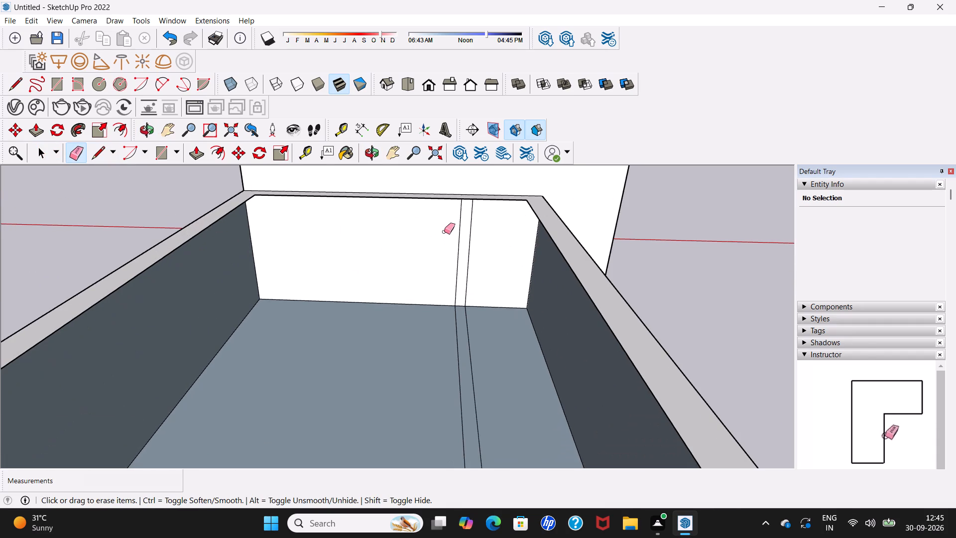
left_click_drag(449, 232, 476, 232)
middle_click_drag(472, 232, 253, 146)
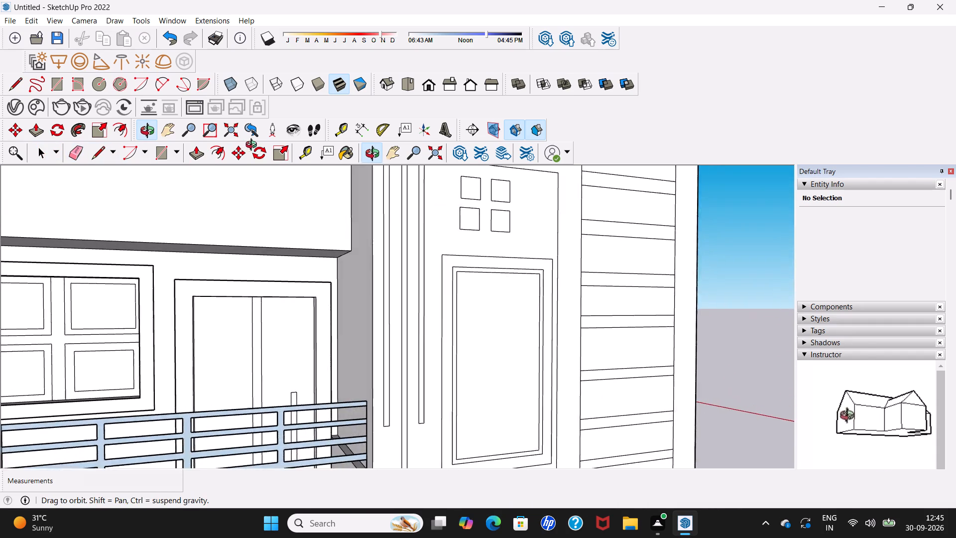
middle_click_drag(253, 146, 200, 211)
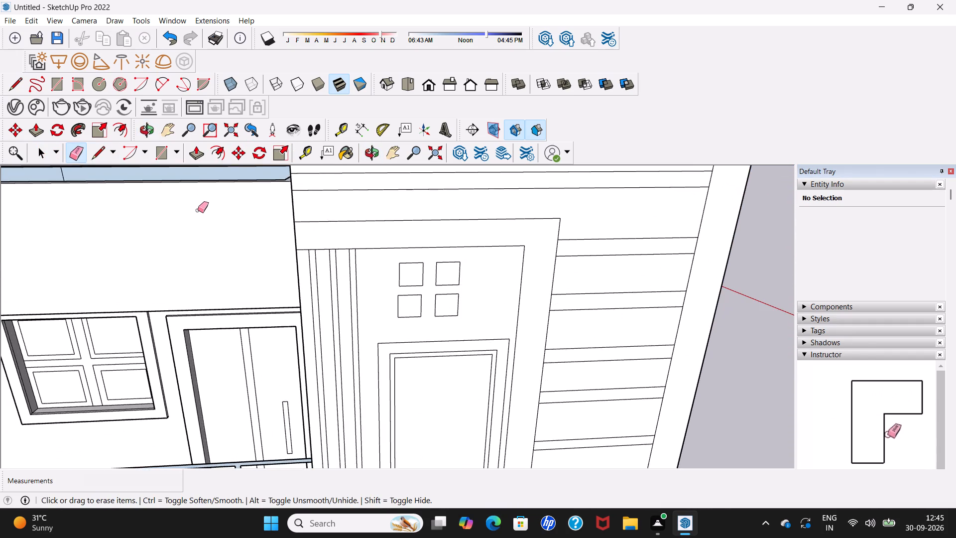
scroll(193, 208, "down", 9)
middle_click_drag(124, 199, 138, 260)
scroll(124, 245, "up", 4)
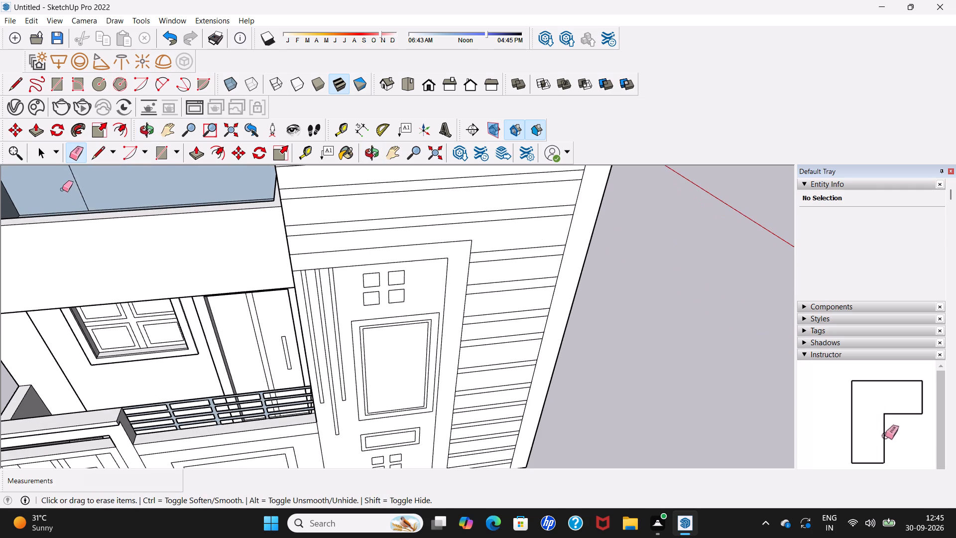
left_click_drag(62, 189, 85, 185)
Erase the vertical seam on the outer side face of the lower block's raised parapet.
scroll(85, 185, "down", 6)
middle_click_drag(84, 190, 96, 145)
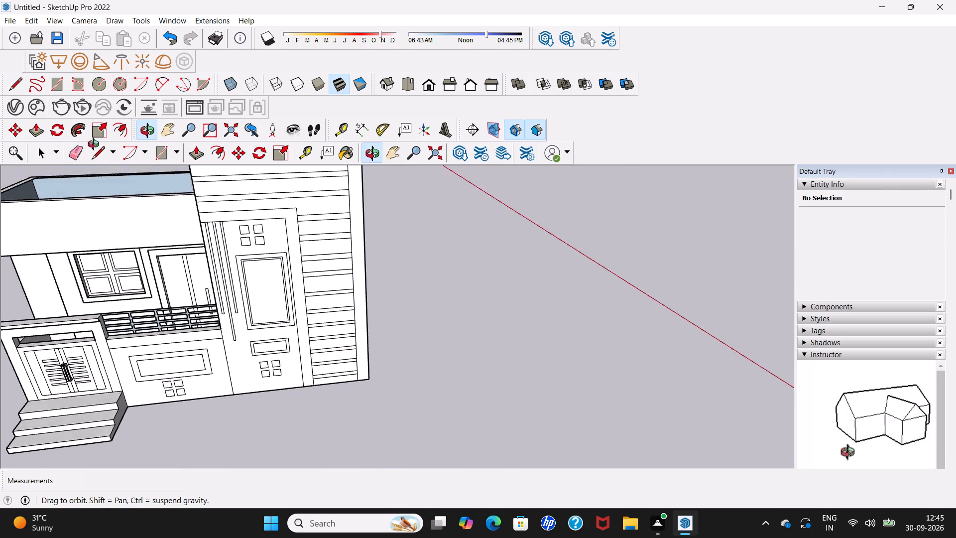
middle_click_drag(96, 145, 263, 122)
scroll(118, 310, "down", 5)
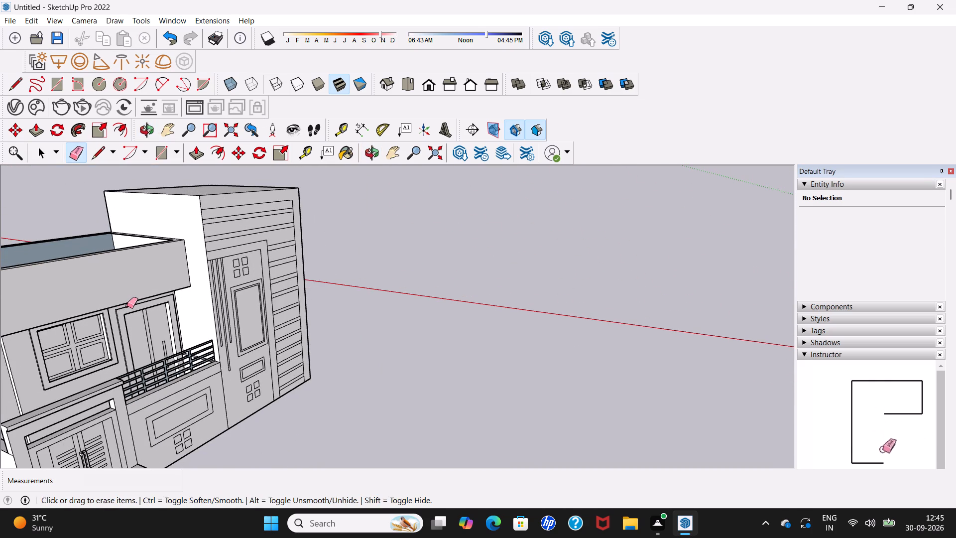
middle_click_drag(127, 306, 316, 236, "shift")
middle_click_drag(316, 236, 316, 229)
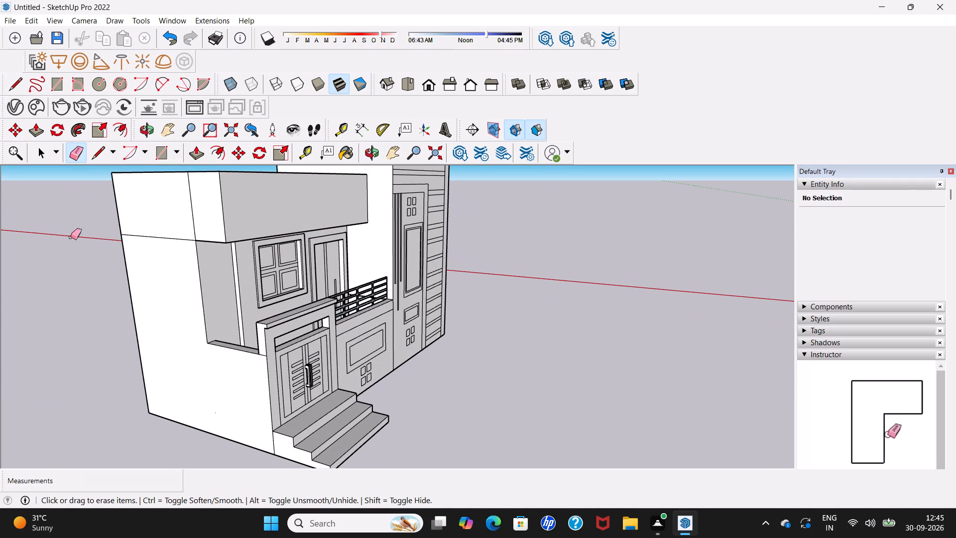
left_click_drag(166, 214, 196, 213)
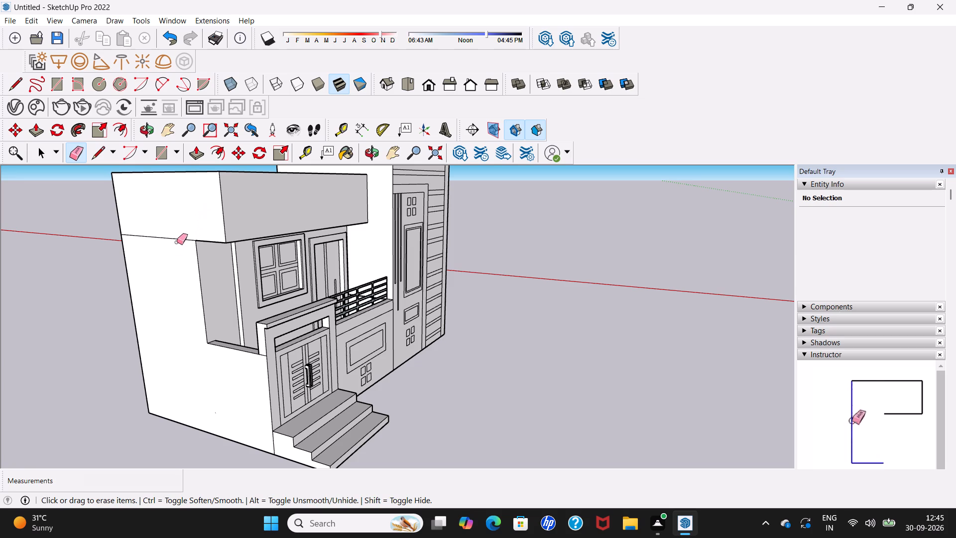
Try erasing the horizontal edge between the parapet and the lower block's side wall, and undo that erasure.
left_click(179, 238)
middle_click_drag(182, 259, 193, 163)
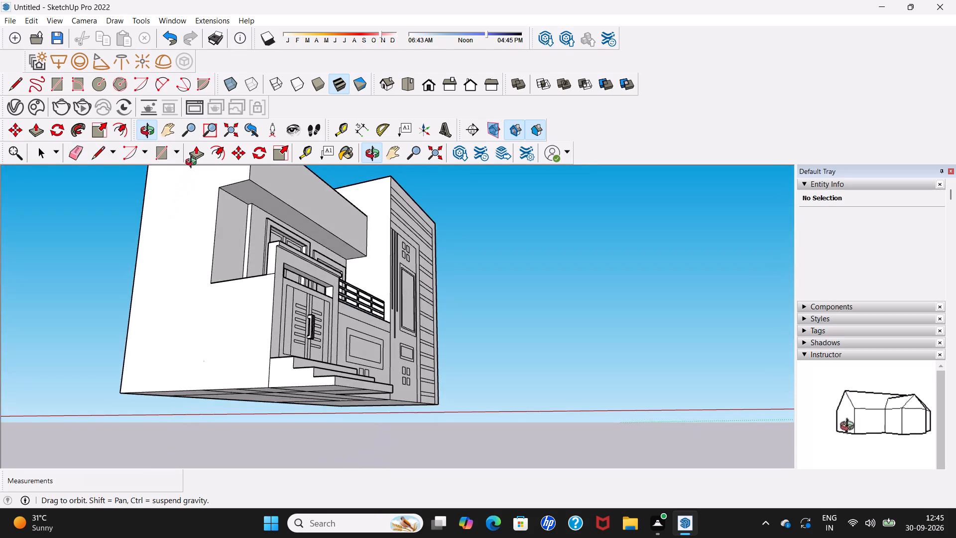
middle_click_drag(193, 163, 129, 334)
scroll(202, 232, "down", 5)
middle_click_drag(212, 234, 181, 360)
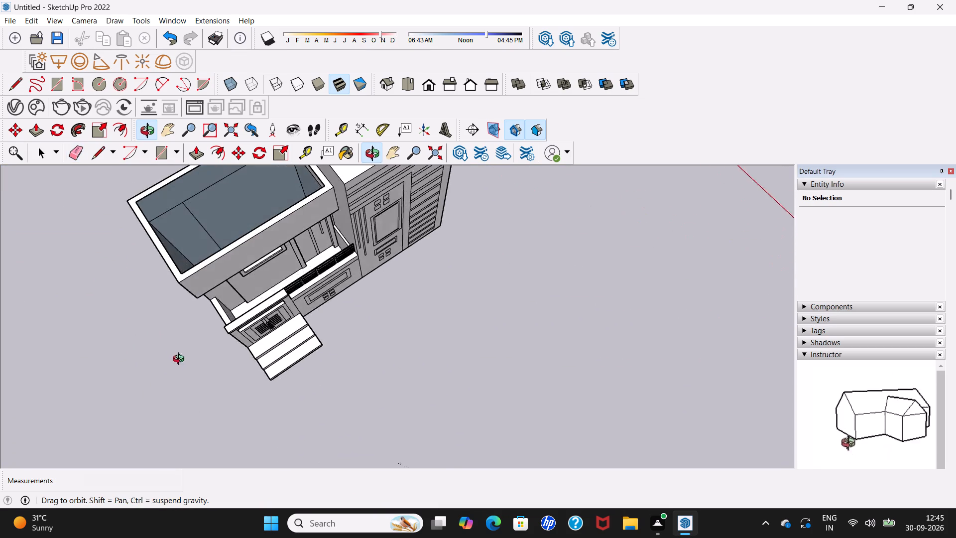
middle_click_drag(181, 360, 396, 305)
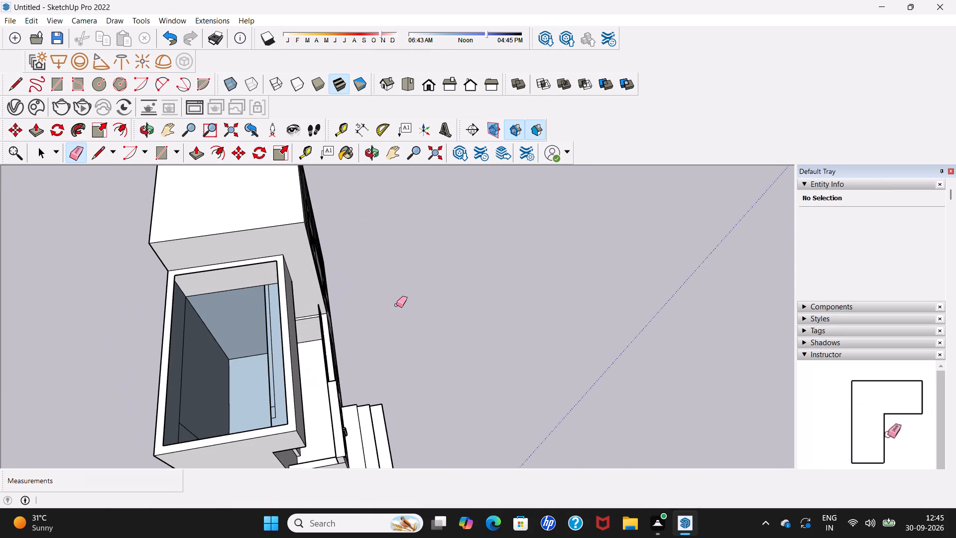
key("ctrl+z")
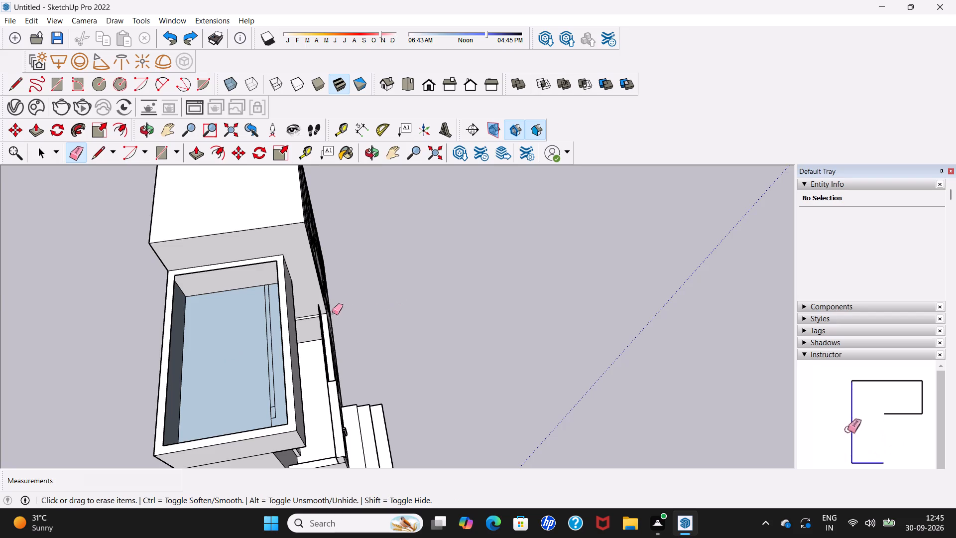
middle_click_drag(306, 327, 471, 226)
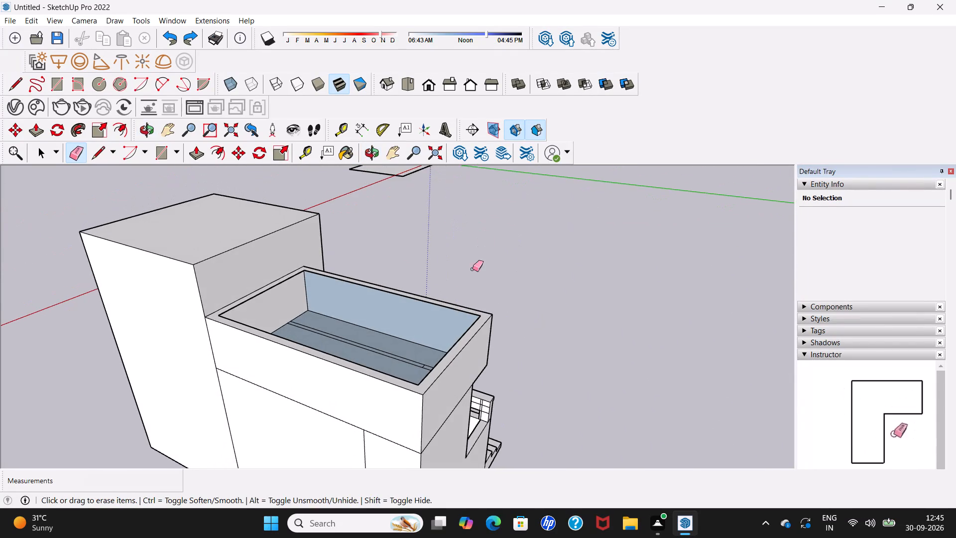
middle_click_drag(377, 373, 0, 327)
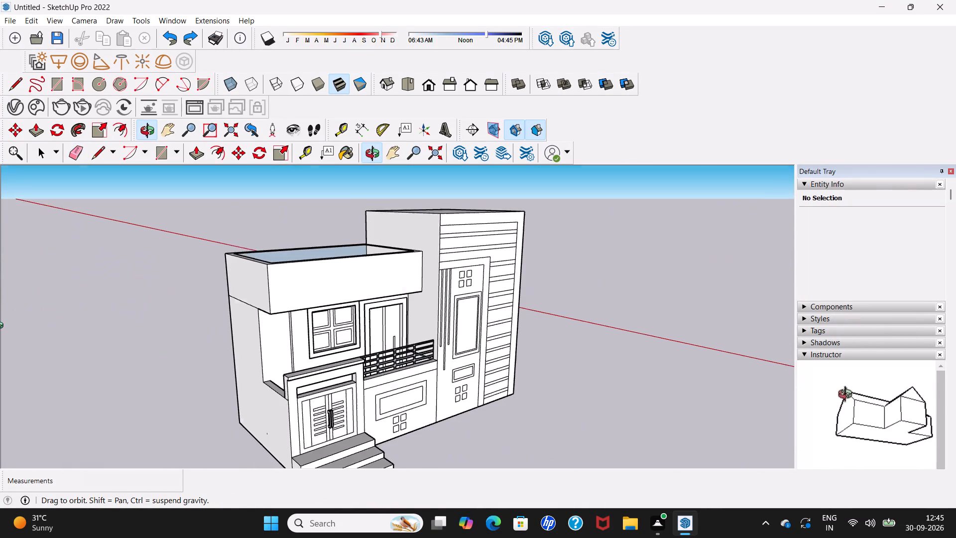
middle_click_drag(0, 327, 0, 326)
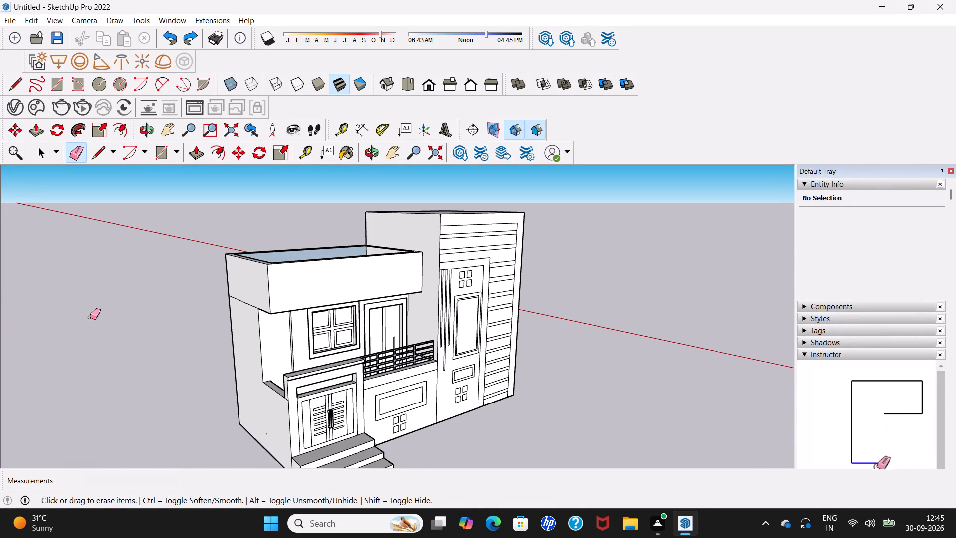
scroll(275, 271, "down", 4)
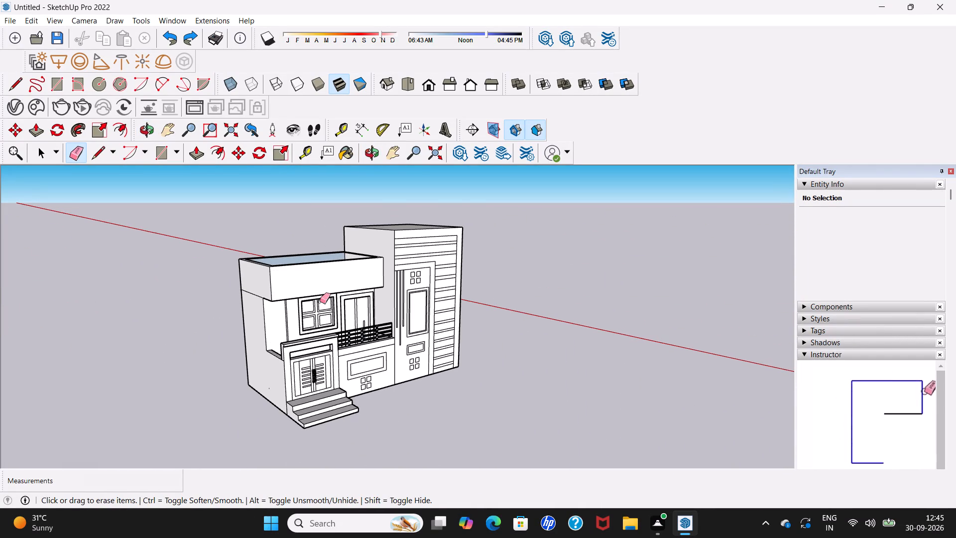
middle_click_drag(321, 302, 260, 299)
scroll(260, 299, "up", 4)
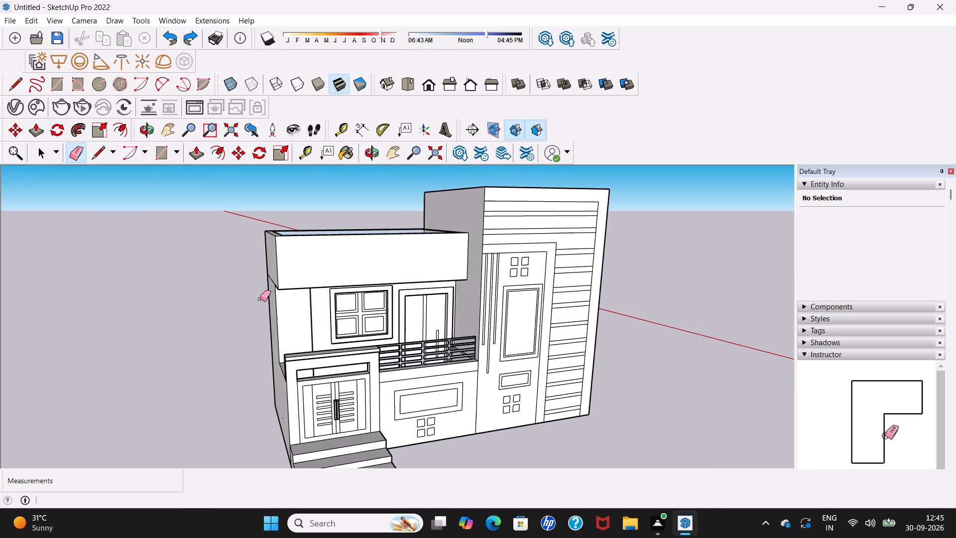
Draw a horizontal line about 16' 3 3/4" long across the parapet's front face, just below its top edge.
middle_click_drag(260, 299, 367, 372)
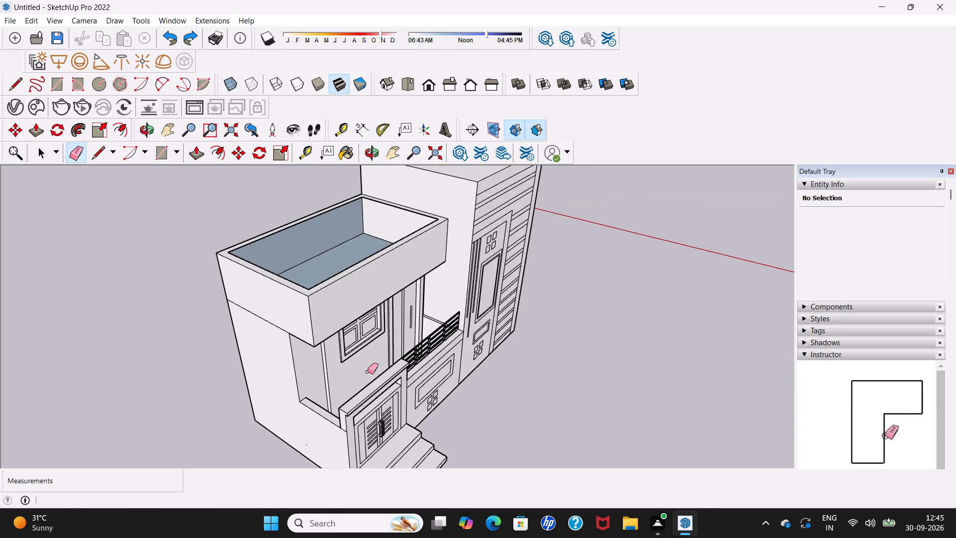
key("space")
middle_click(367, 372)
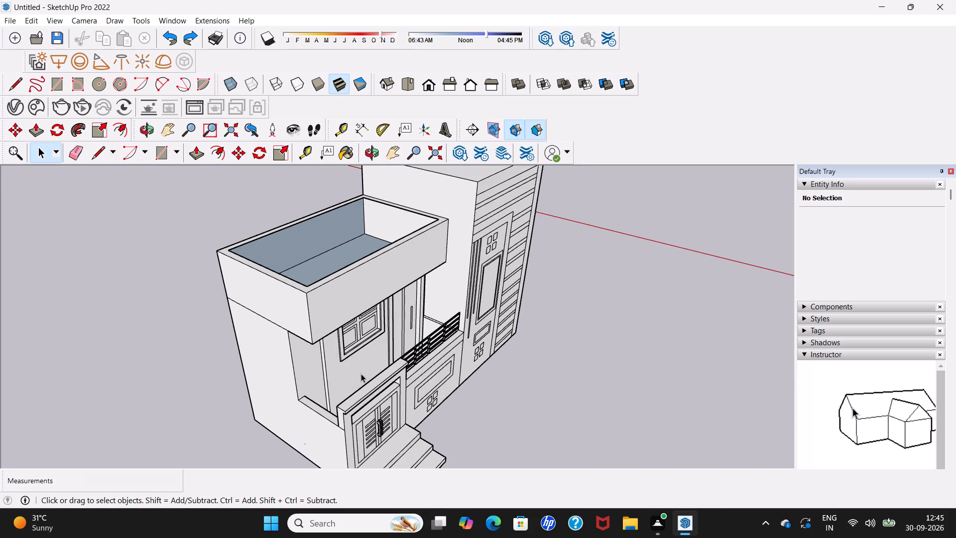
middle_click_drag(353, 384, 225, 340)
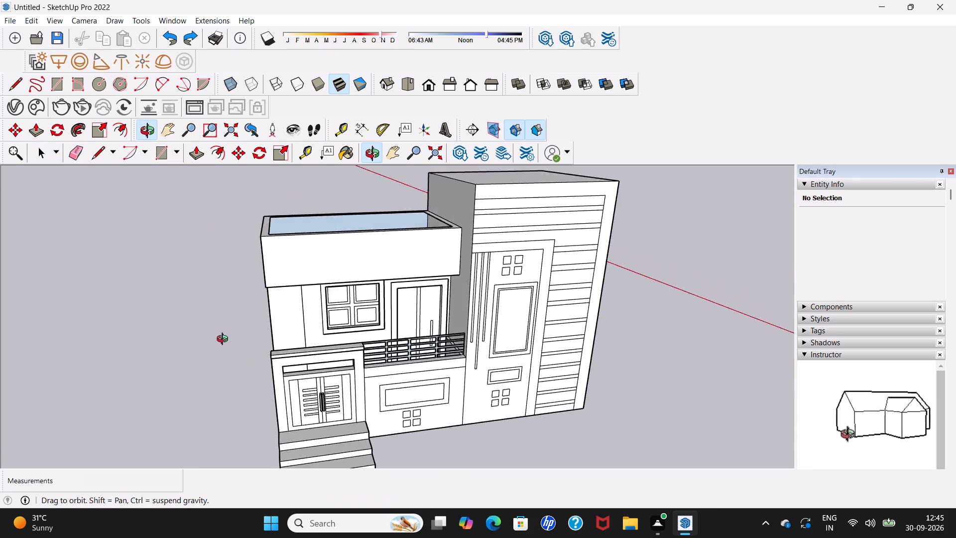
middle_click_drag(225, 340, 224, 322)
middle_click_drag(526, 314, 462, 318)
scroll(460, 316, "up", 1)
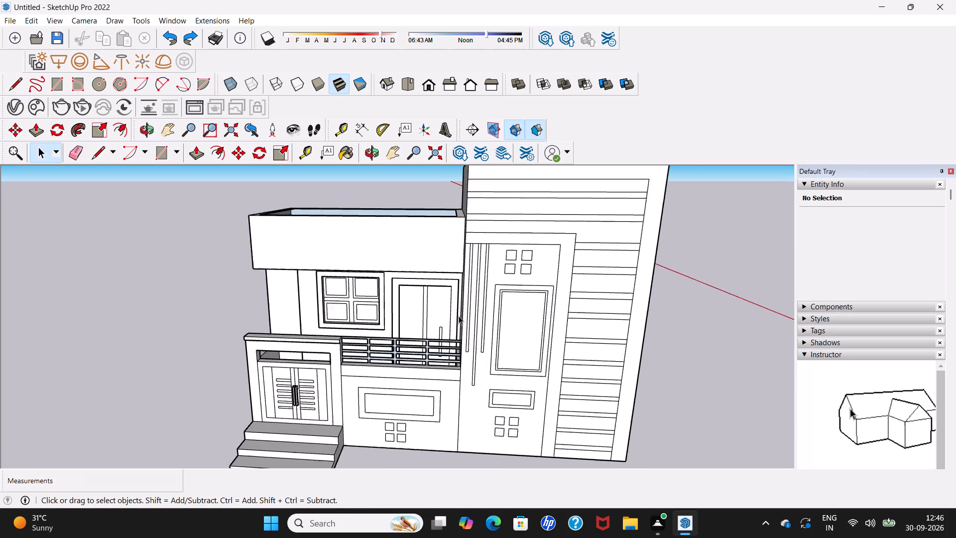
scroll(459, 316, "up", 1)
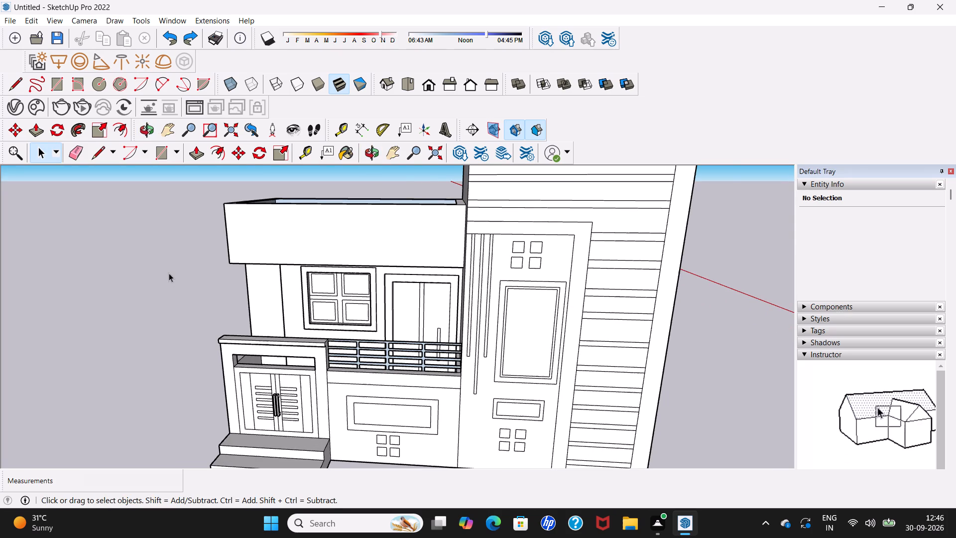
scroll(169, 273, "up", 2)
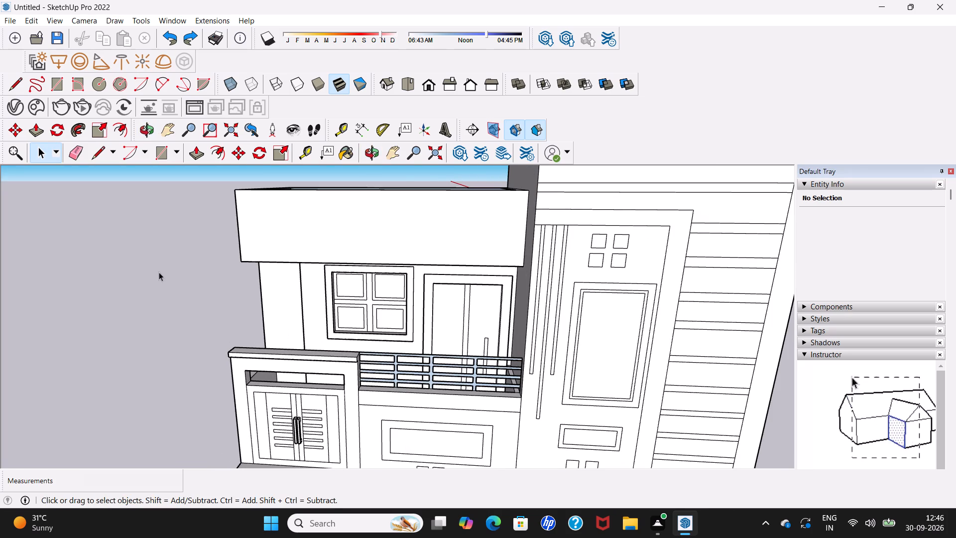
left_click(99, 156)
middle_click_drag(326, 240, 371, 204)
scroll(335, 216, "up", 3)
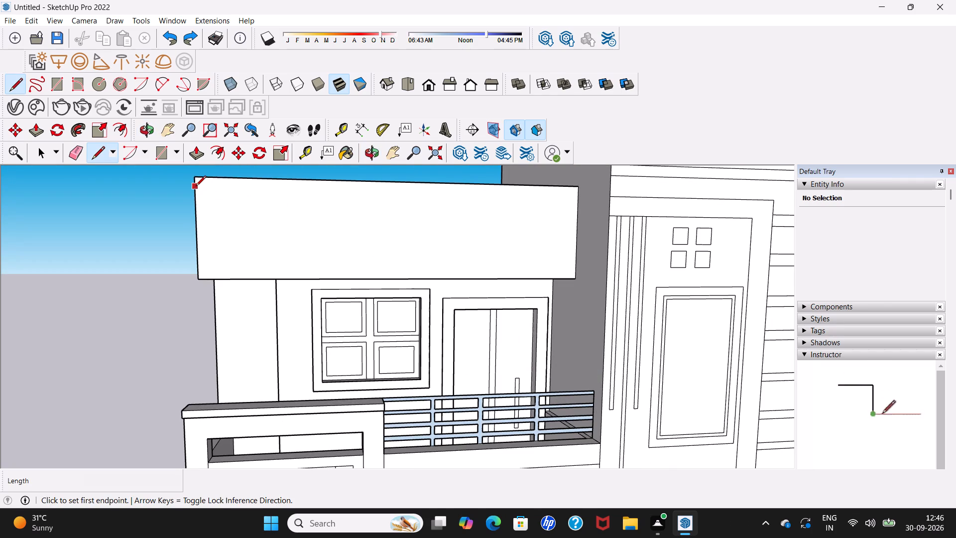
scroll(196, 187, "up", 3)
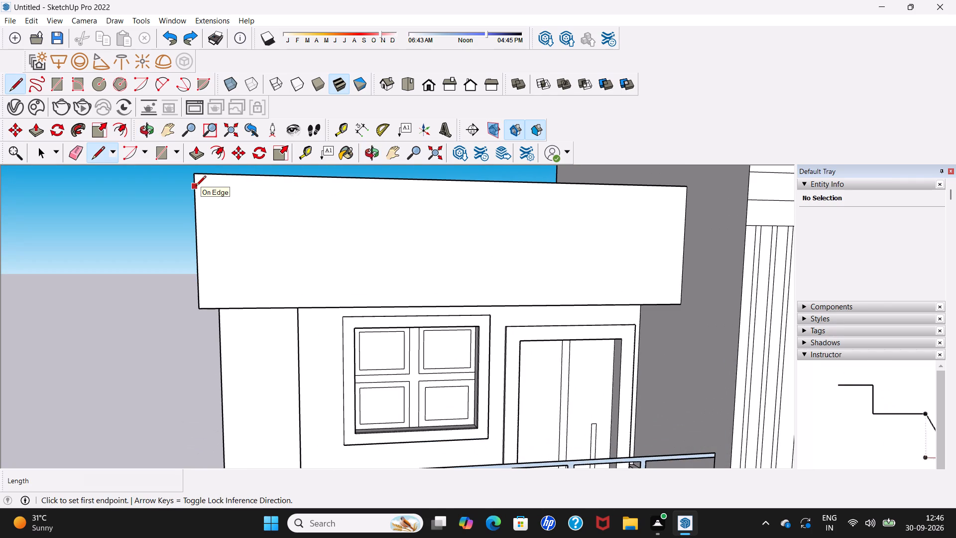
left_click(198, 182)
scroll(360, 188, "down", 6)
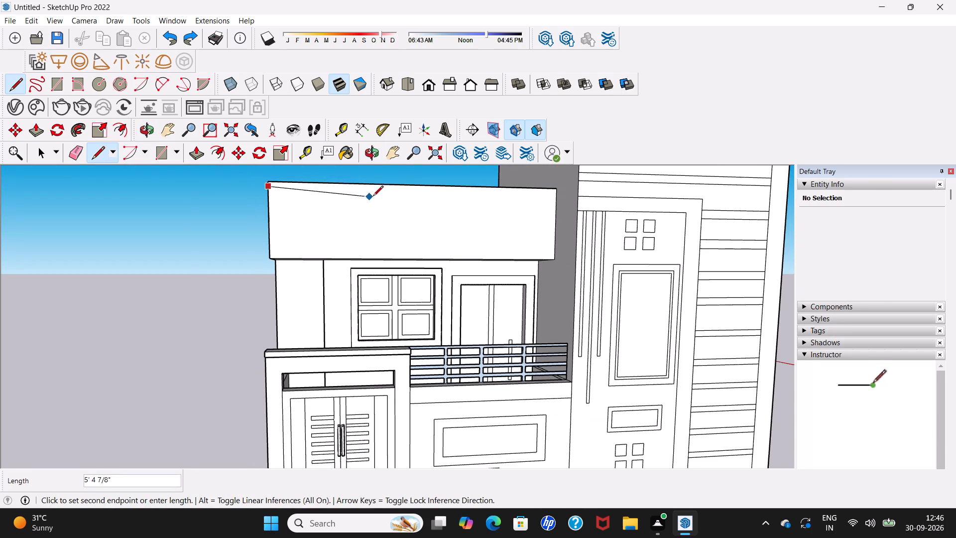
left_click(555, 198)
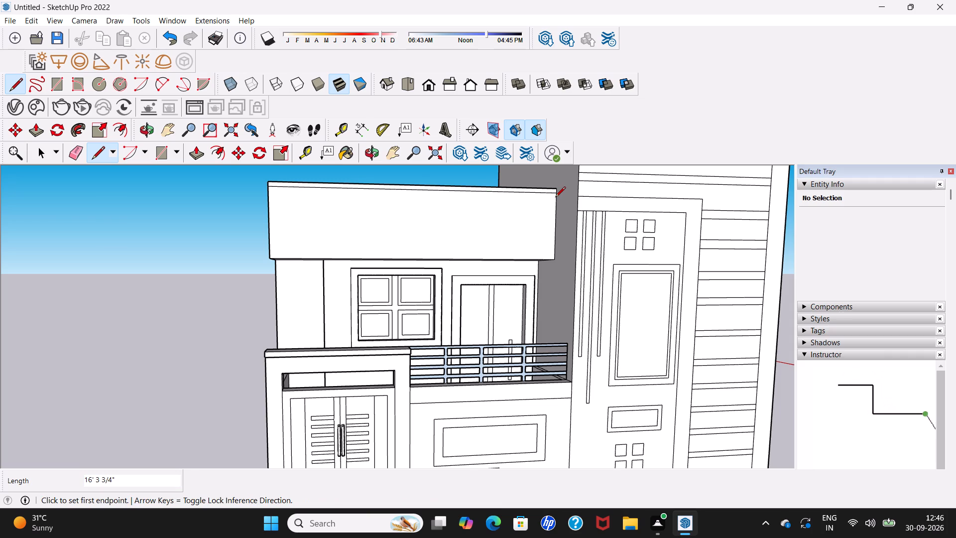
key("space")
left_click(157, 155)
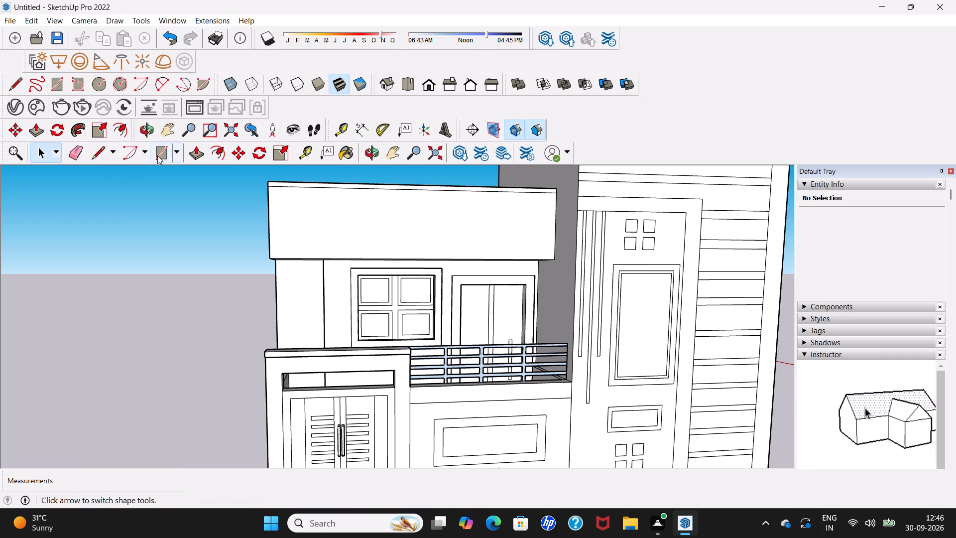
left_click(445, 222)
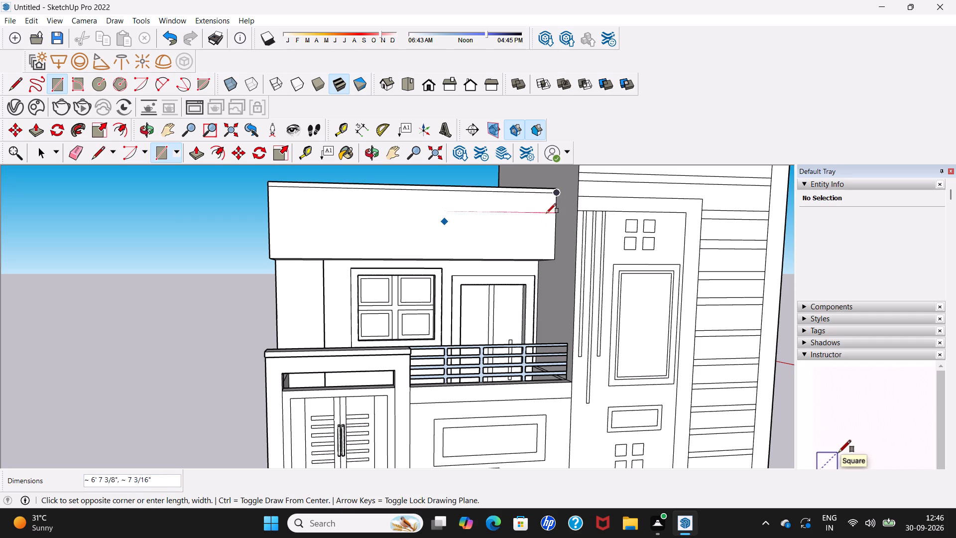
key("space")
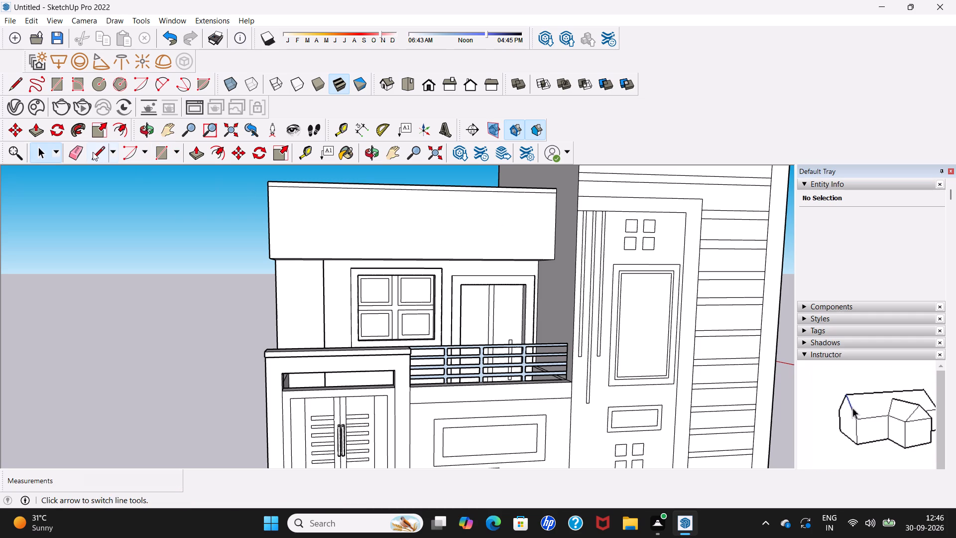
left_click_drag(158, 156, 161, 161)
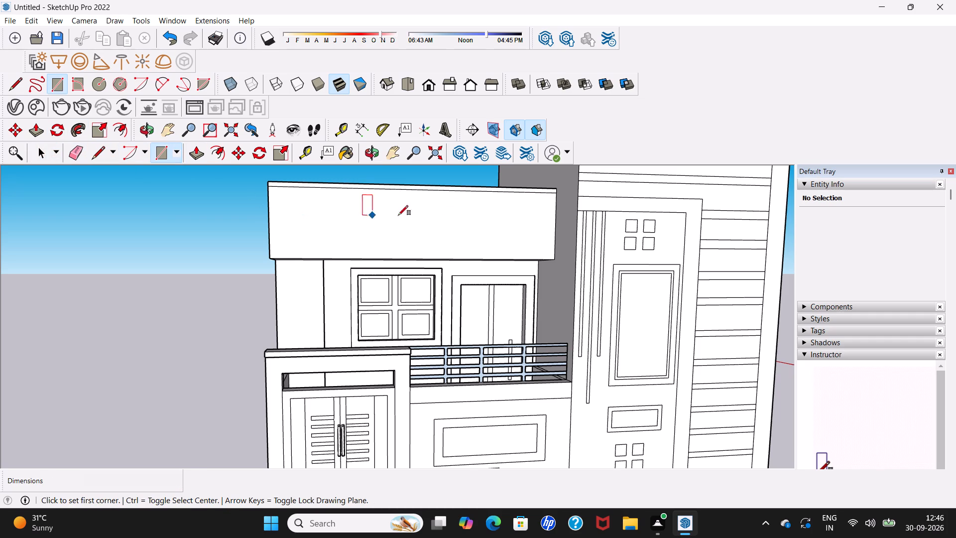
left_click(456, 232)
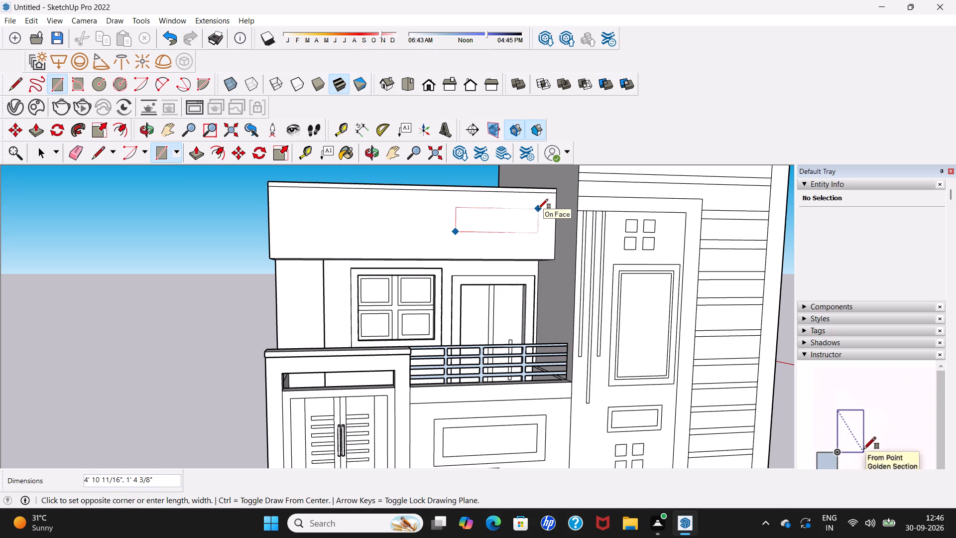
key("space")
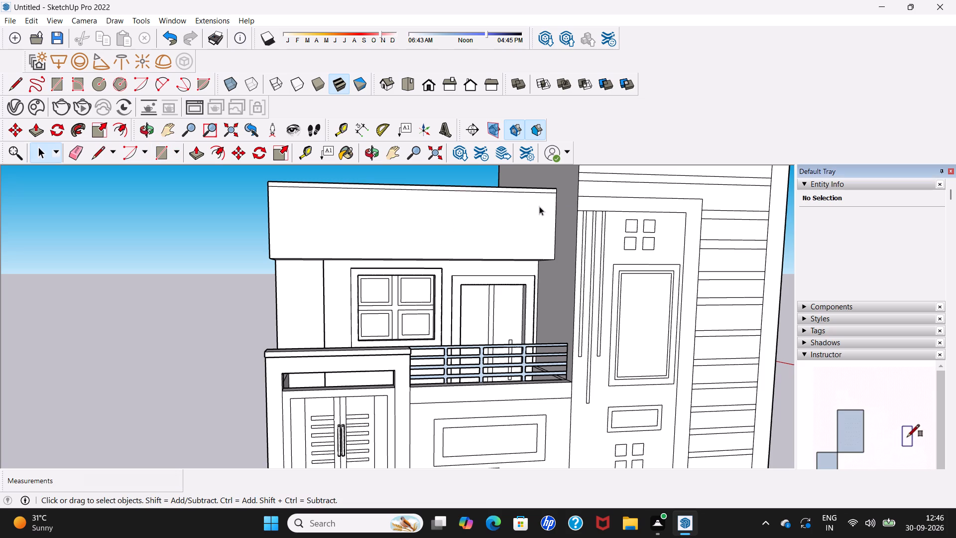
Draw a horizontal rectangle about 6' 1" by 1' 7" on the parapet's front face, near the tall block.
middle_click_drag(453, 207, 242, 261, "shift")
left_click(166, 156)
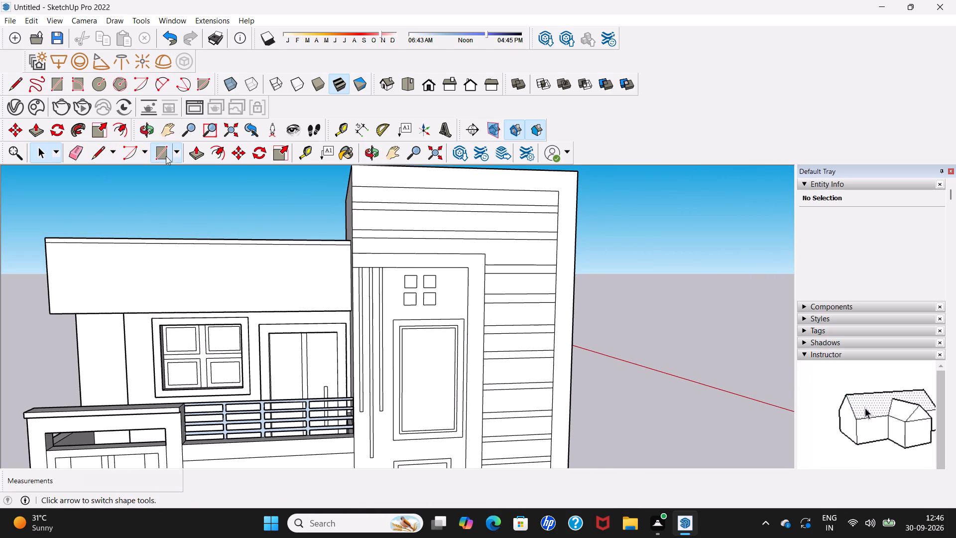
left_click(226, 287)
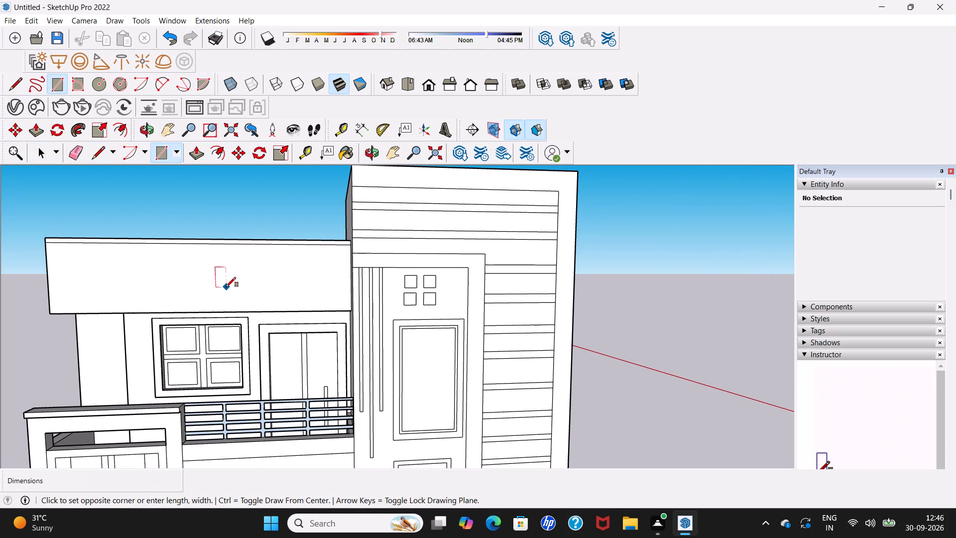
left_click(334, 259)
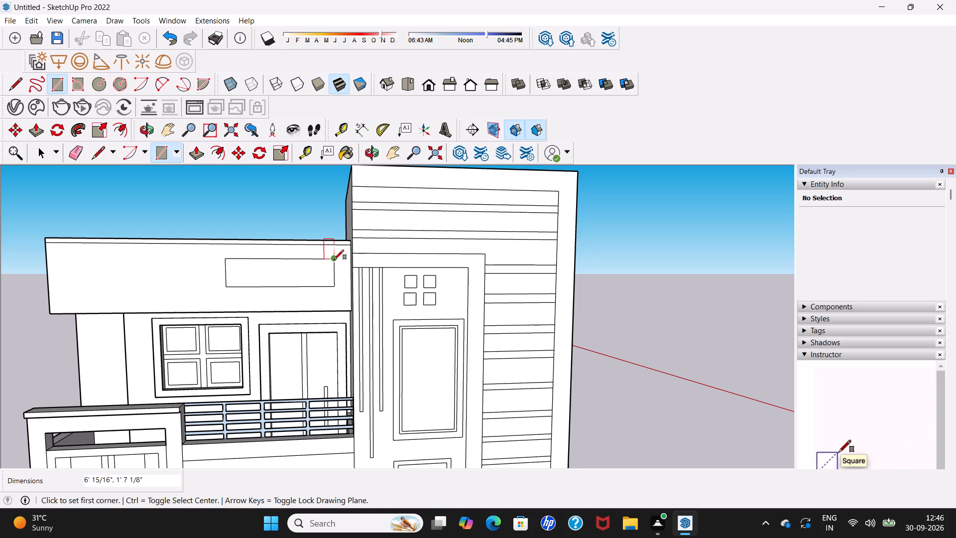
key("space")
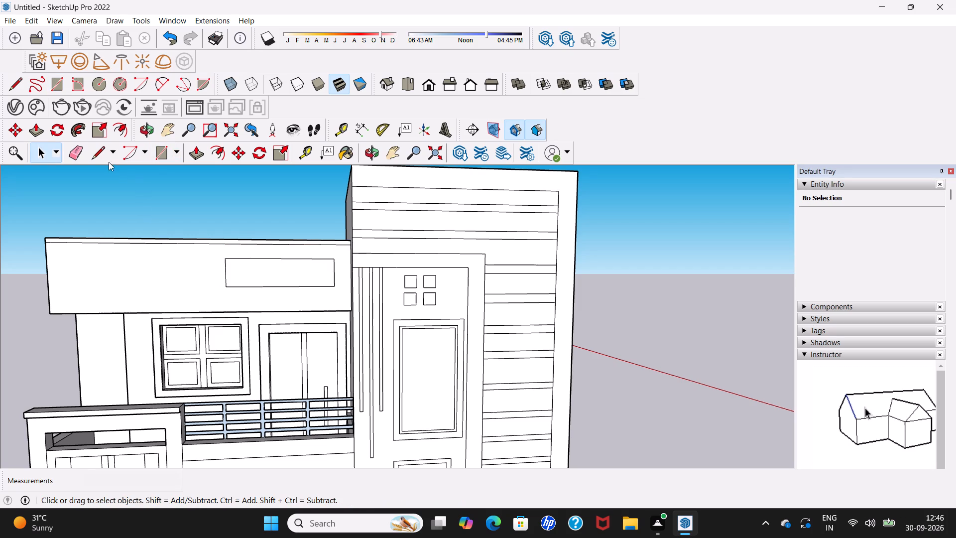
Offset the parapet rectangle's outline outward by about 5 3/4" to frame the panel.
left_click_drag(118, 136, 123, 147)
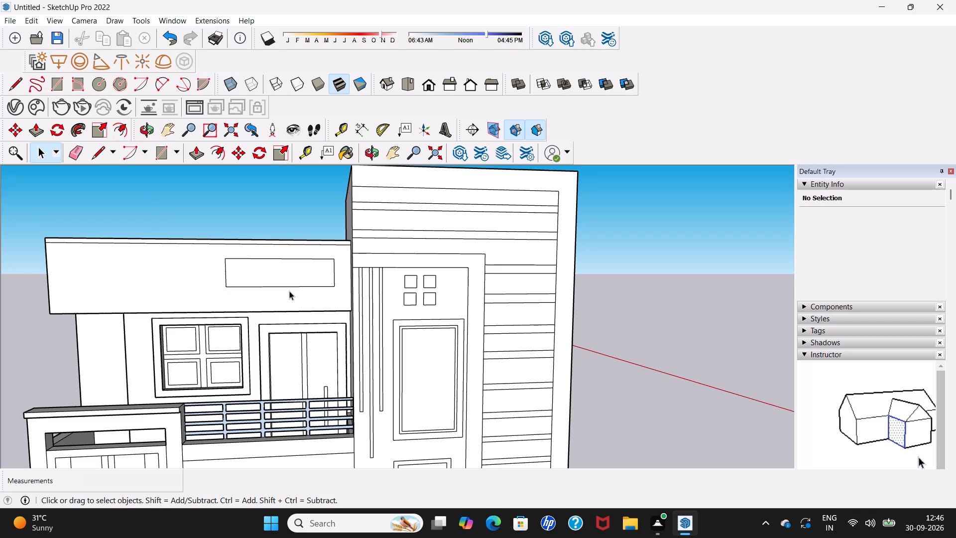
left_click(124, 129)
left_click(259, 269)
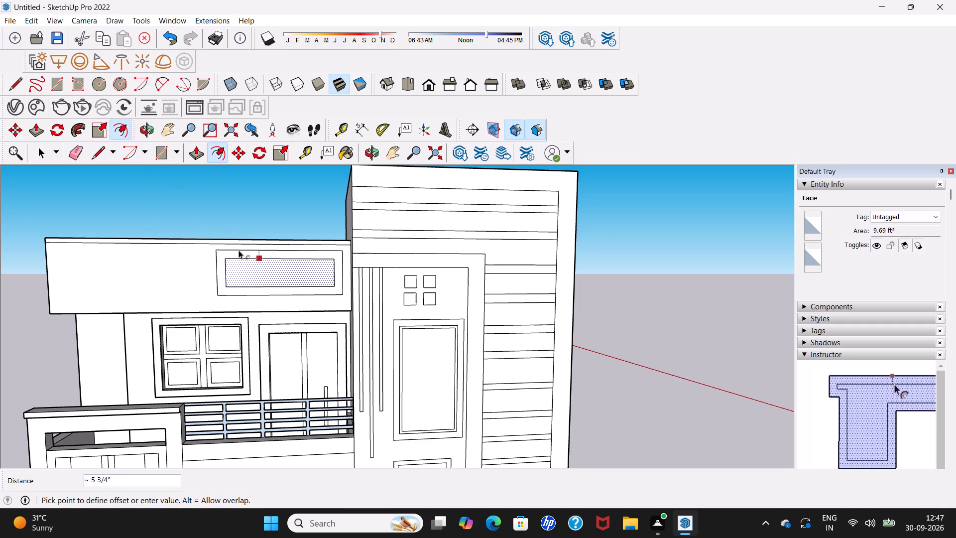
left_click(239, 250)
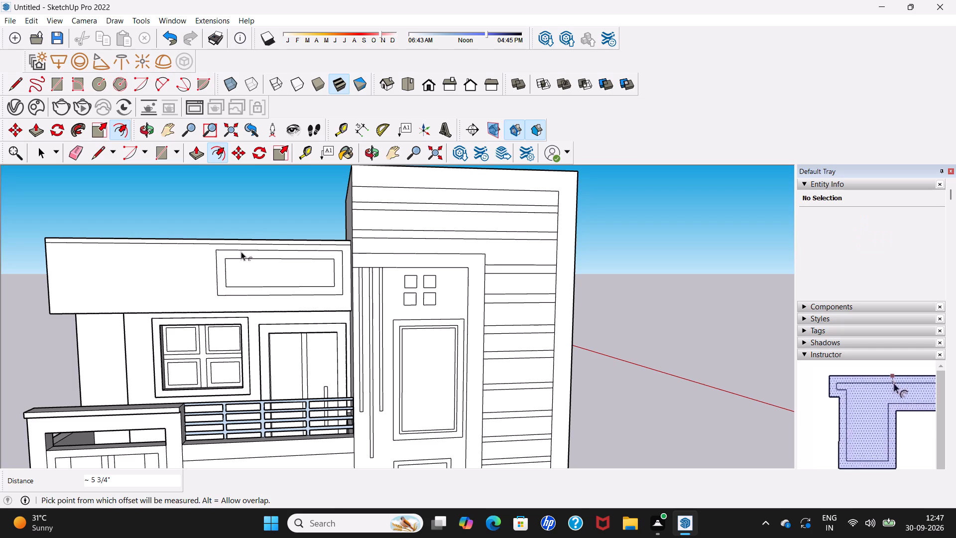
key("space")
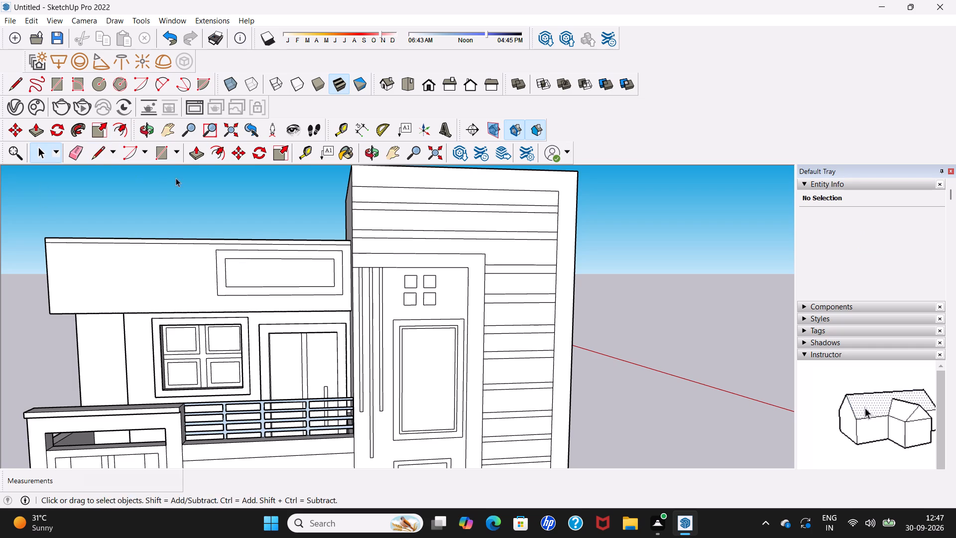
Draw a square about 1' 6" on each side near the outer end of the parapet's front face.
left_click(163, 152)
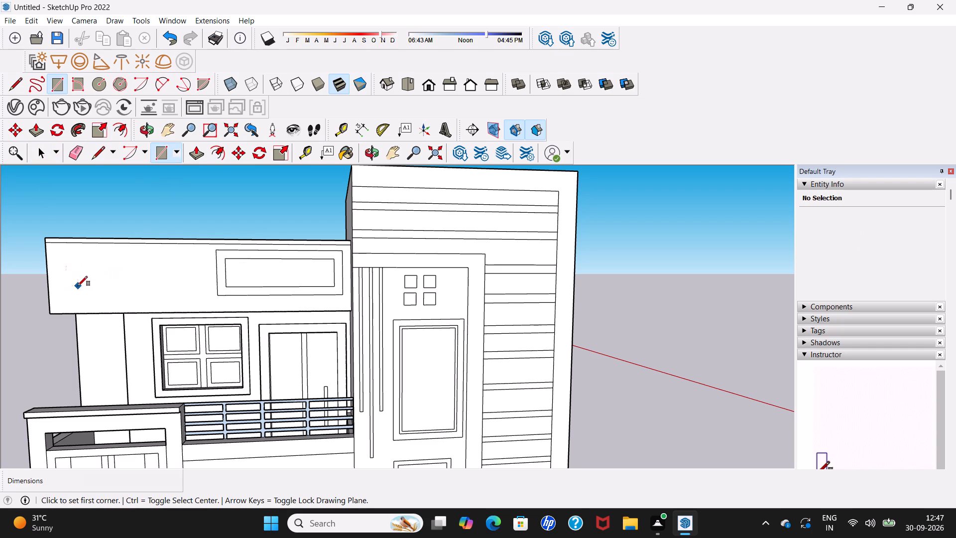
left_click(77, 286)
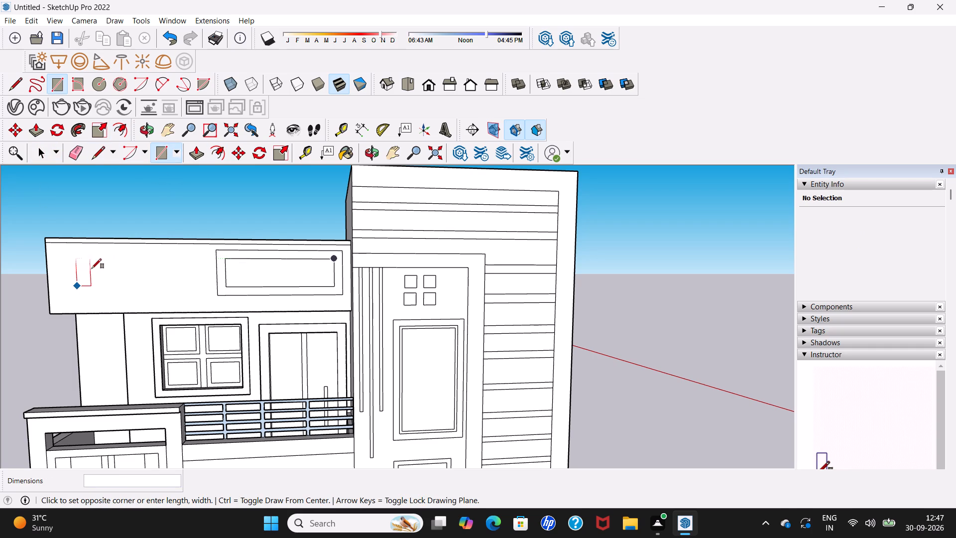
left_click(104, 267)
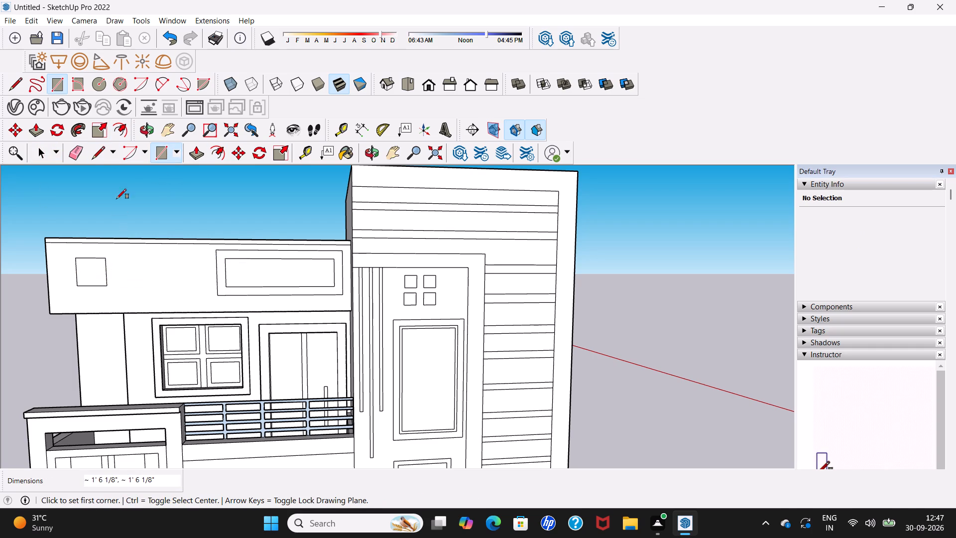
Offset the parapet square's outline outward by about 5" to frame it.
left_click(121, 128)
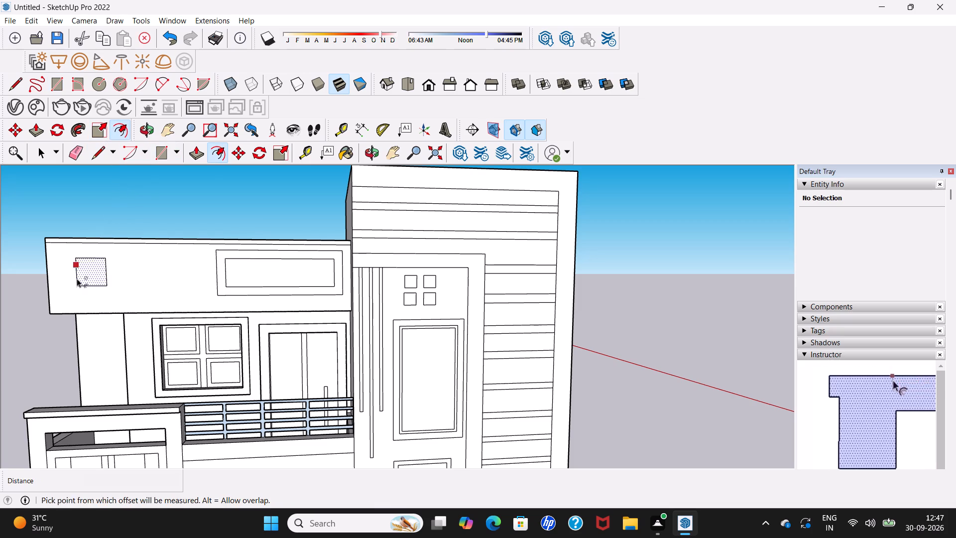
left_click(83, 271)
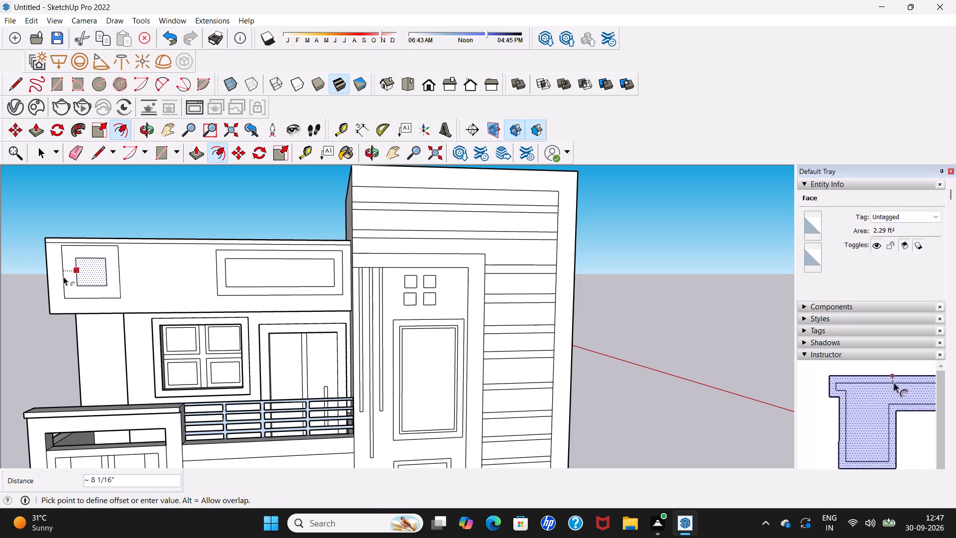
left_click(68, 277)
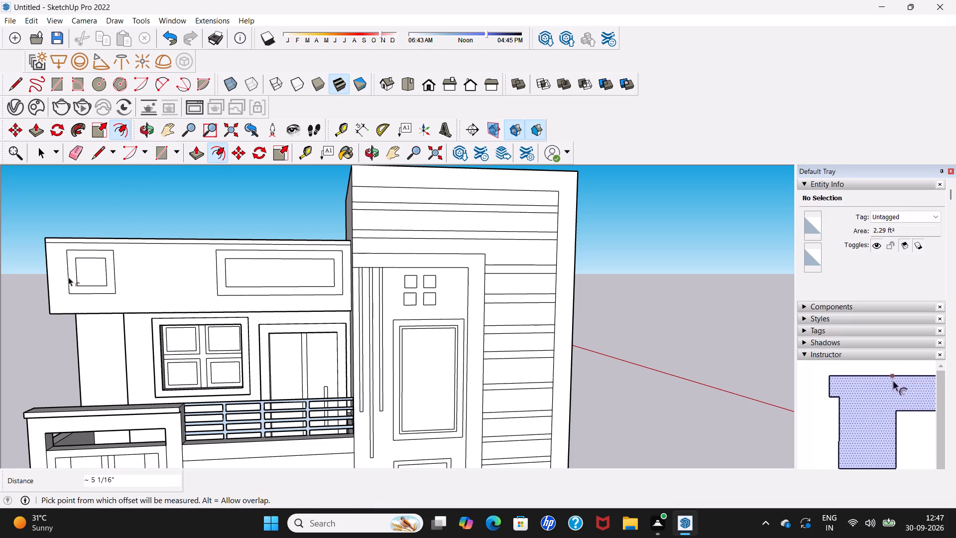
key("space")
key("space")
key("space")
key("space")
key("space")
key("space")
key("space")
key("space")
key("space")
key("space")
key("space")
key("space")
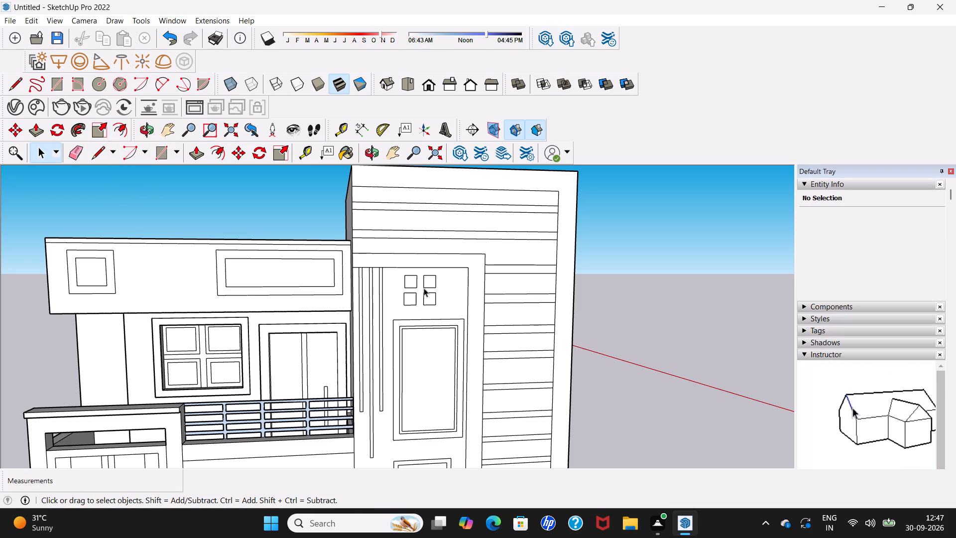
Copy a small square from the tall block's upper group onto the parapet, forming a two-by-two group beside the framed square, spaced about 1' apart.
double_click(415, 284)
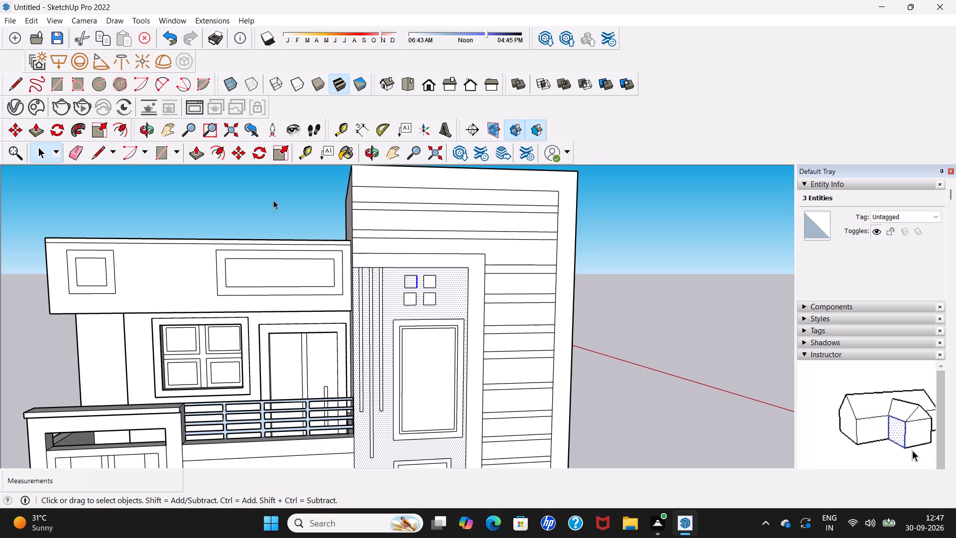
left_click(273, 200)
double_click(413, 283)
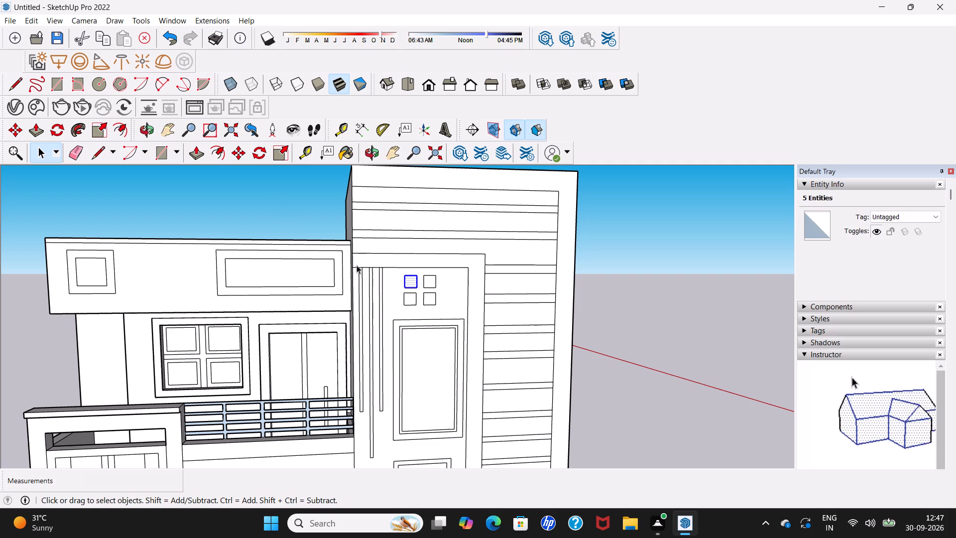
left_click(237, 149)
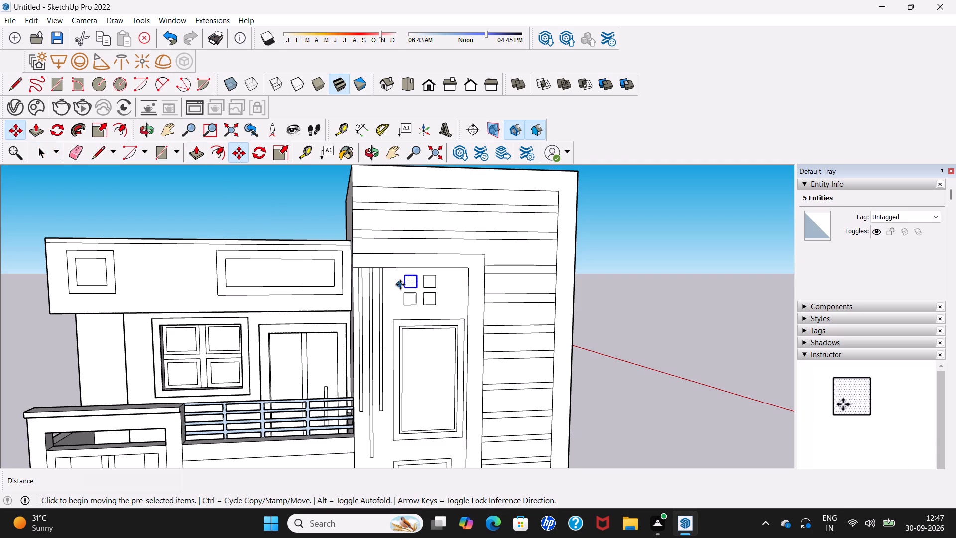
left_click(403, 287)
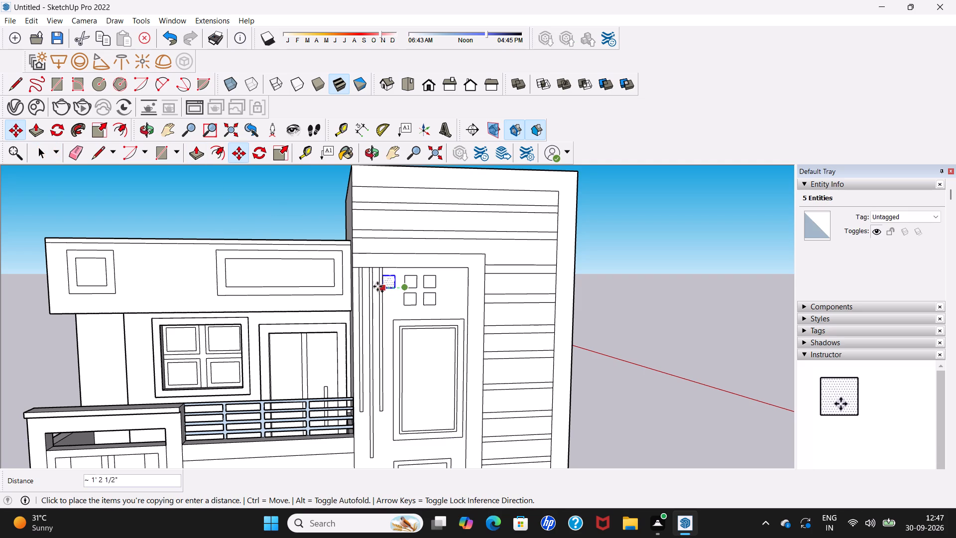
left_click(131, 263)
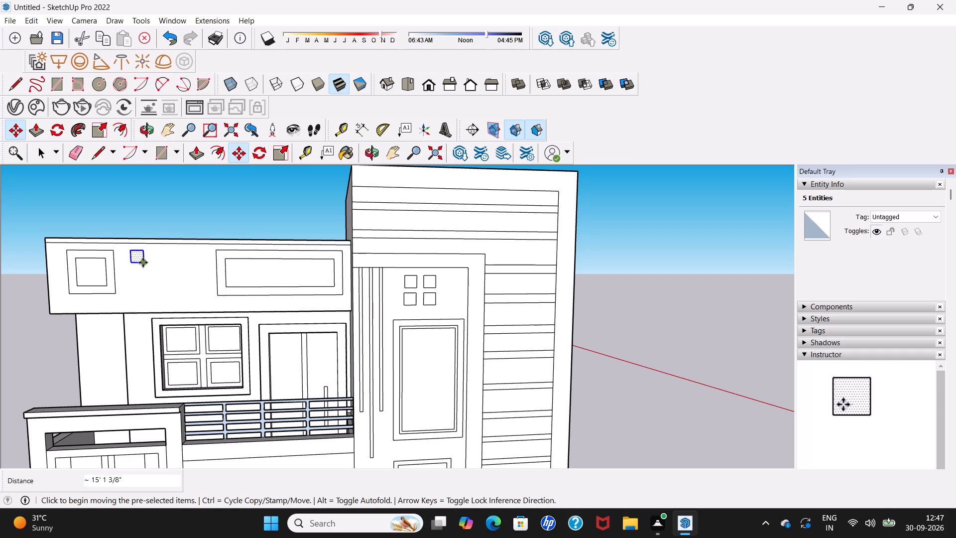
left_click(143, 263)
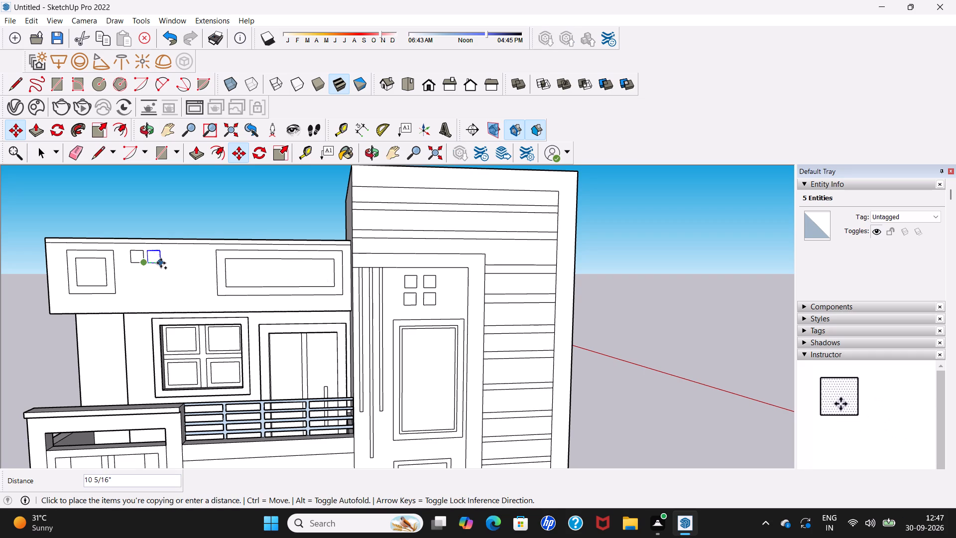
left_click(164, 263)
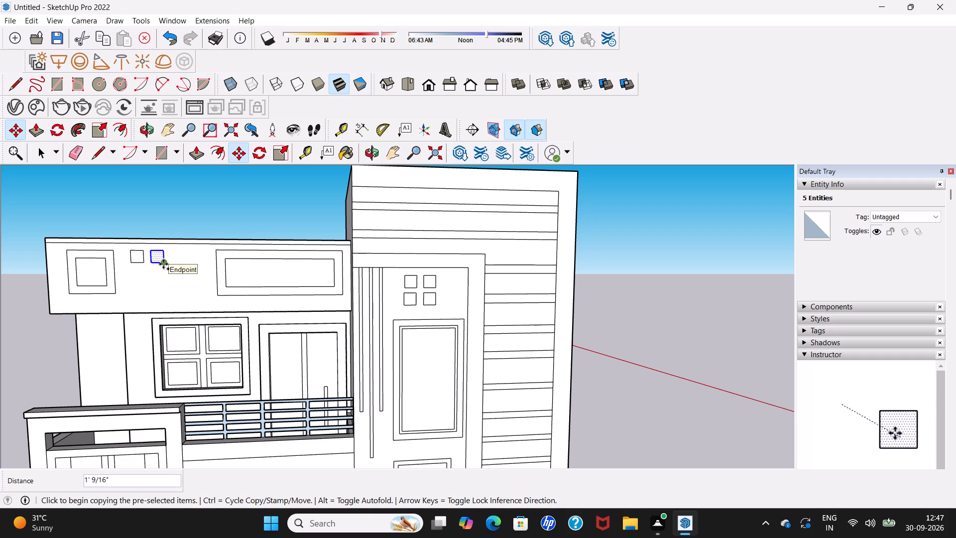
left_click(163, 264)
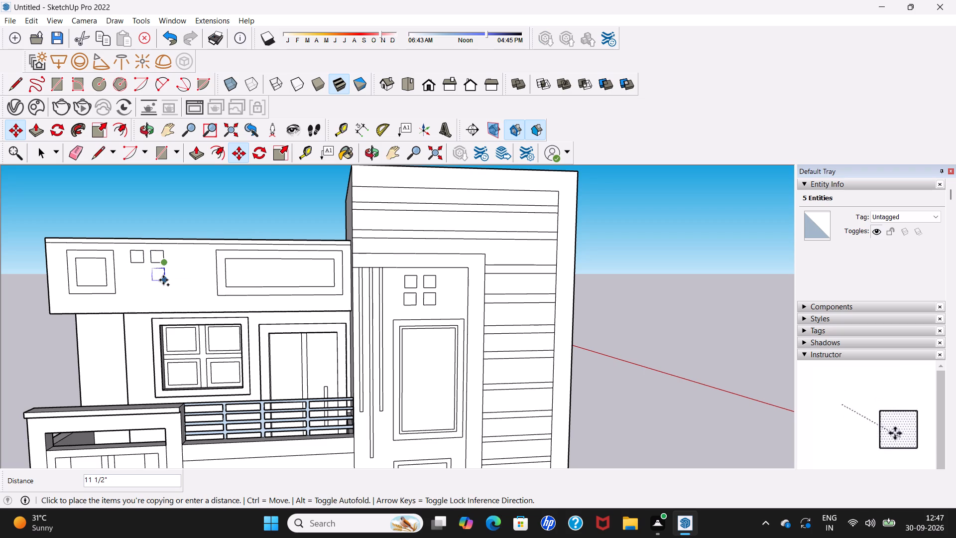
left_click(163, 280)
left_click(163, 280)
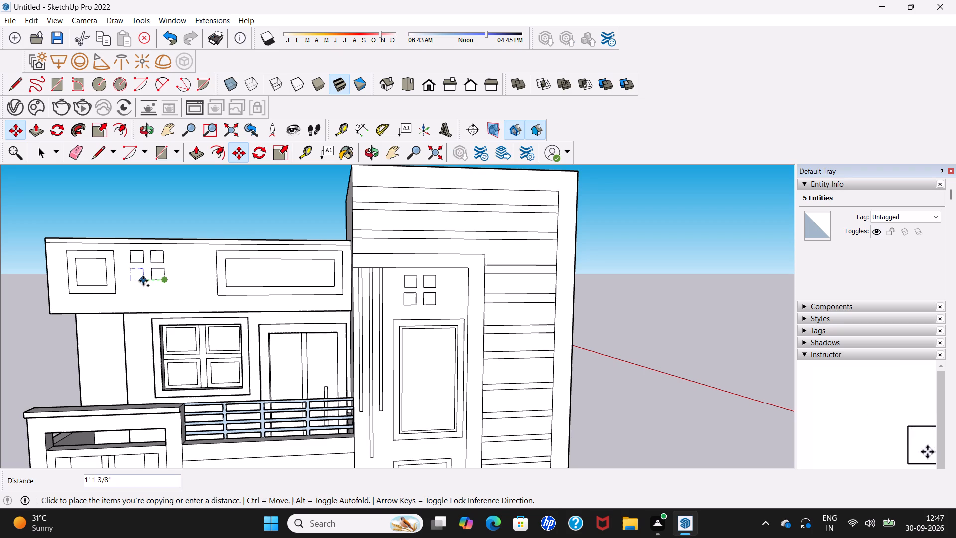
left_click(143, 281)
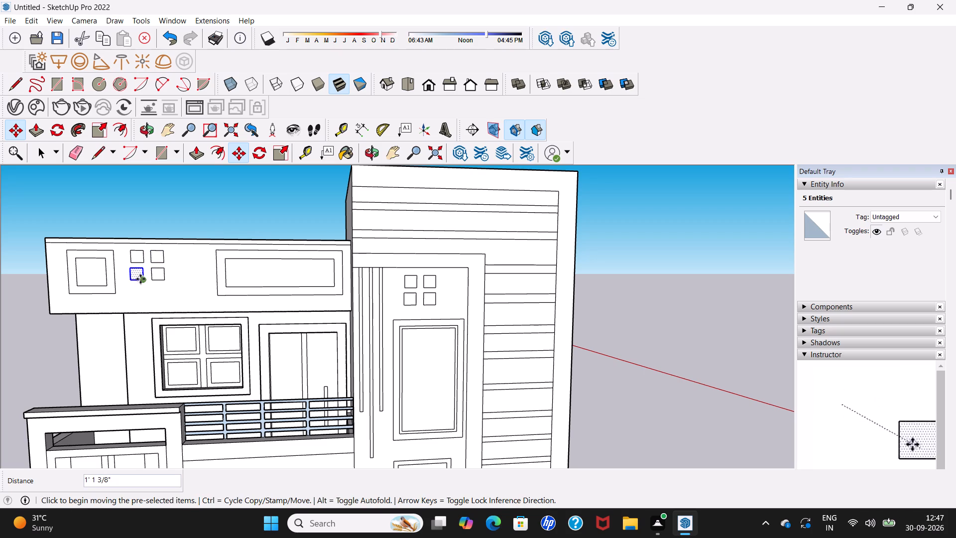
Copy the small square into a row of four along the parapet's lower edge, starting below the framed square, spaced about 2' apart.
left_click(140, 277)
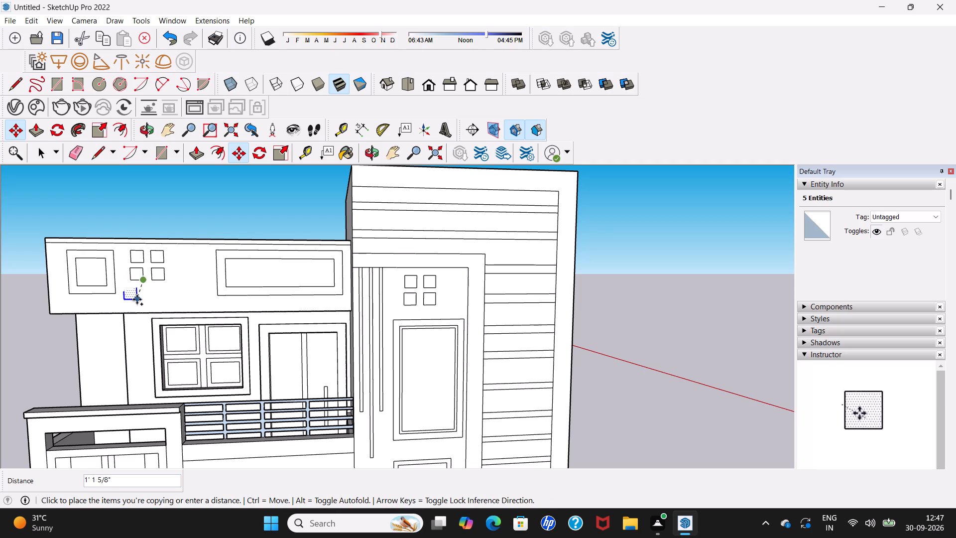
left_click(86, 308)
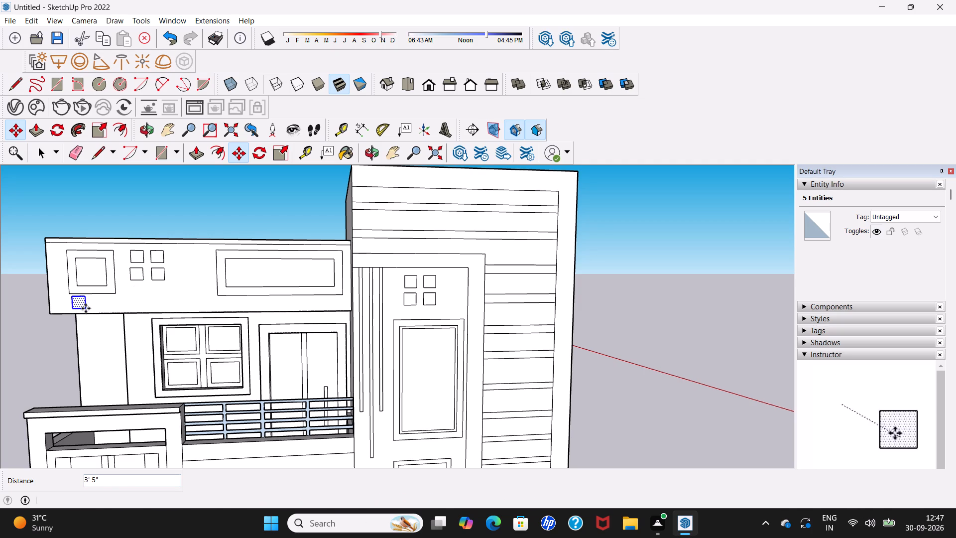
left_click(86, 308)
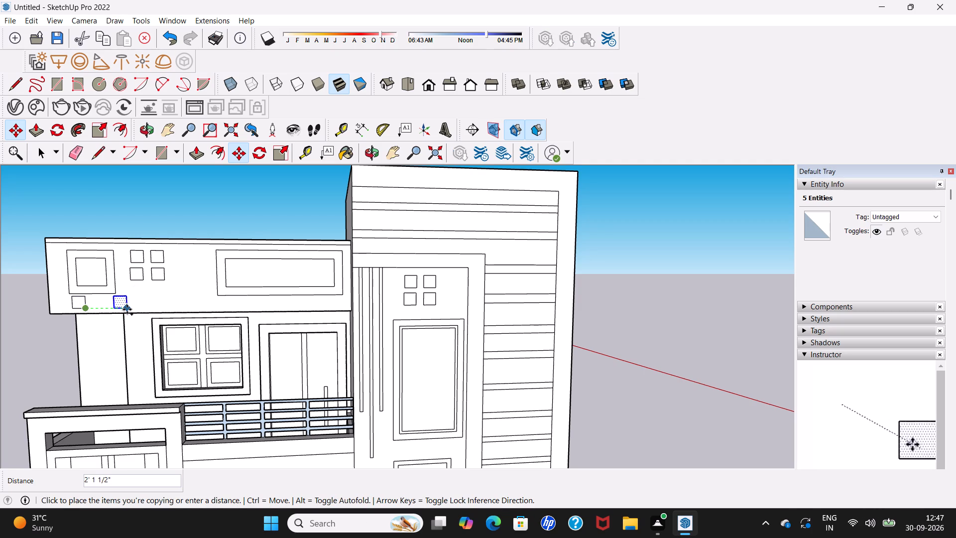
left_click(127, 309)
left_click(127, 309)
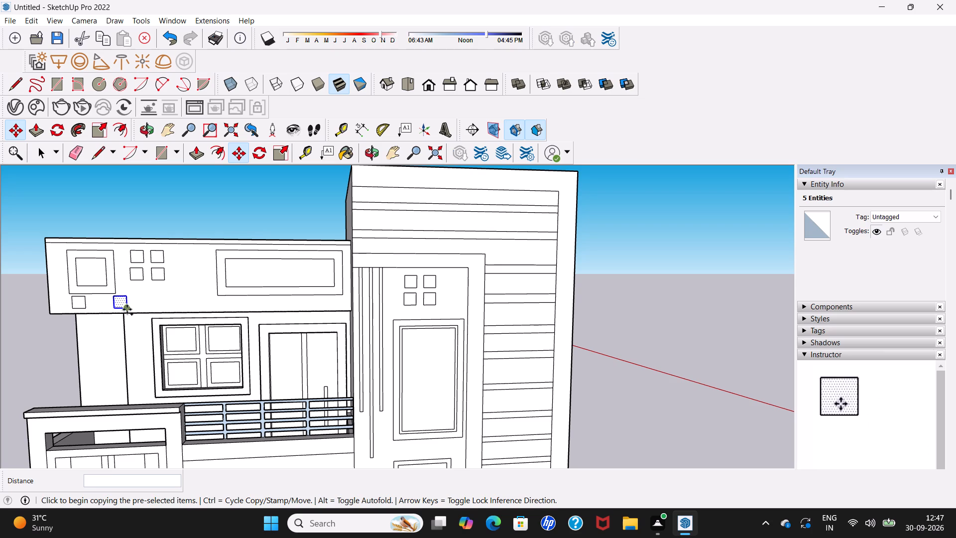
left_click(163, 307)
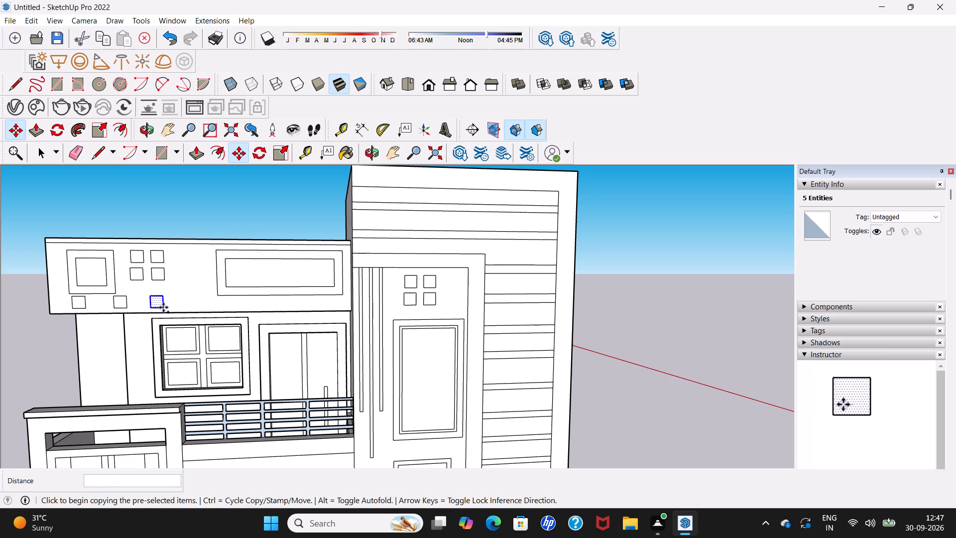
left_click(163, 307)
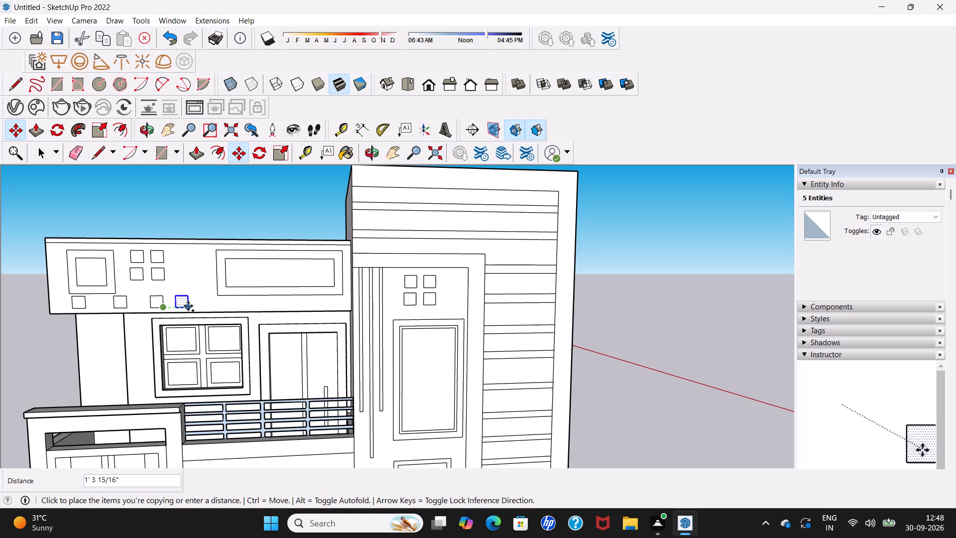
left_click(200, 306)
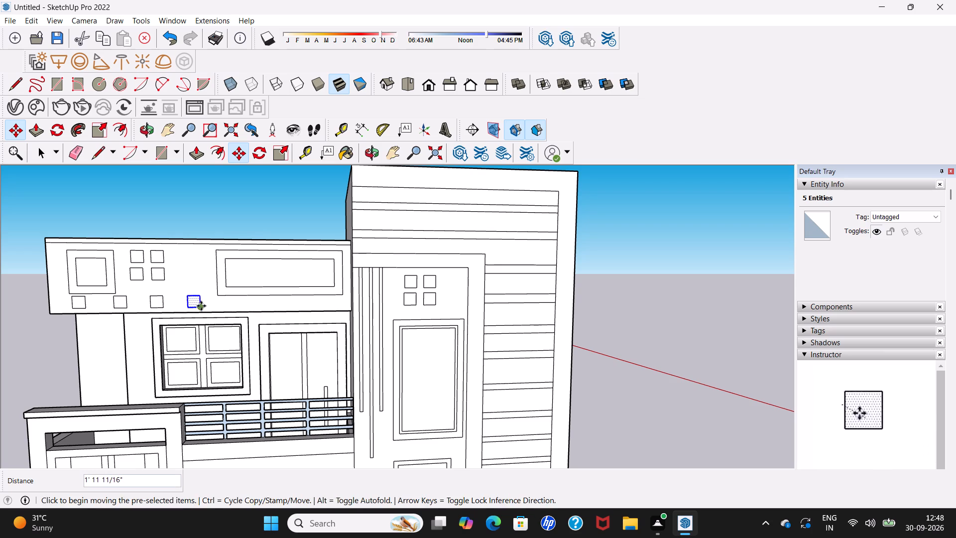
key("space")
scroll(201, 306, "down", 9)
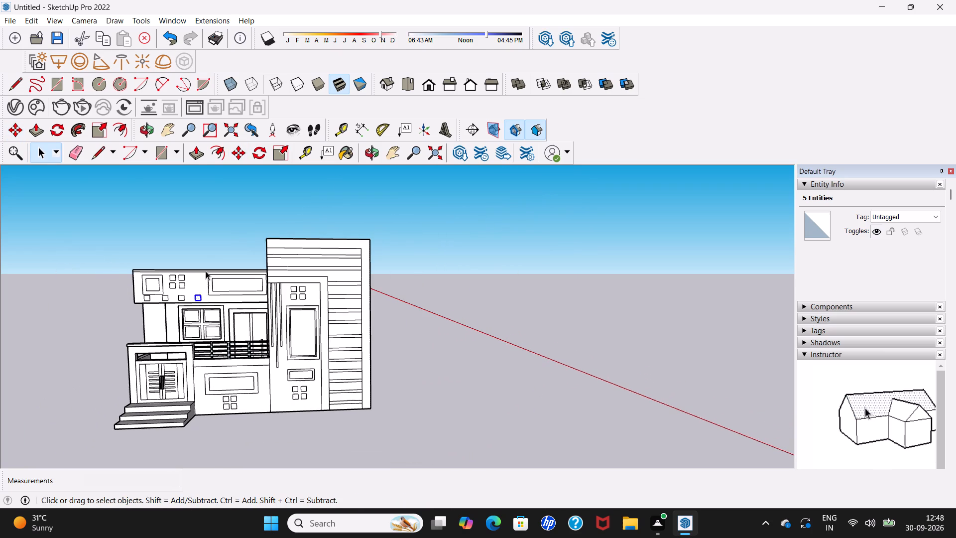
left_click(240, 206)
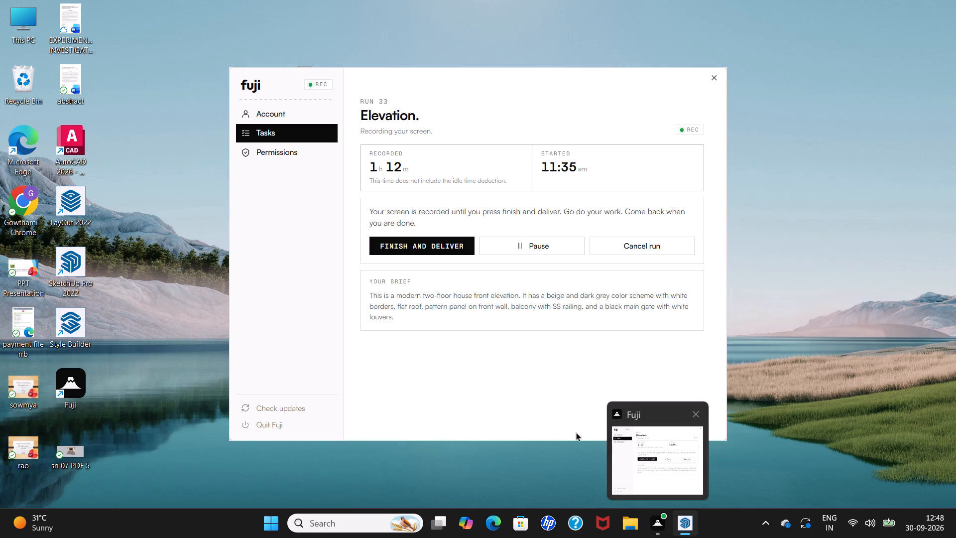
Examine the house model from the front, from low down and from the tall block's side.
middle_click_drag(263, 300, 176, 315)
scroll(218, 313, "up", 6)
scroll(246, 306, "down", 5)
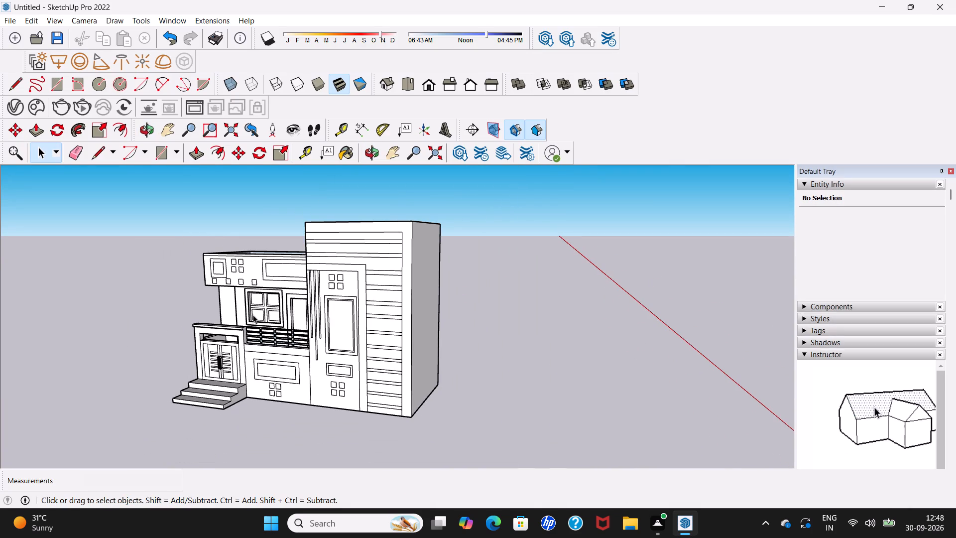
middle_click_drag(255, 320, 260, 257)
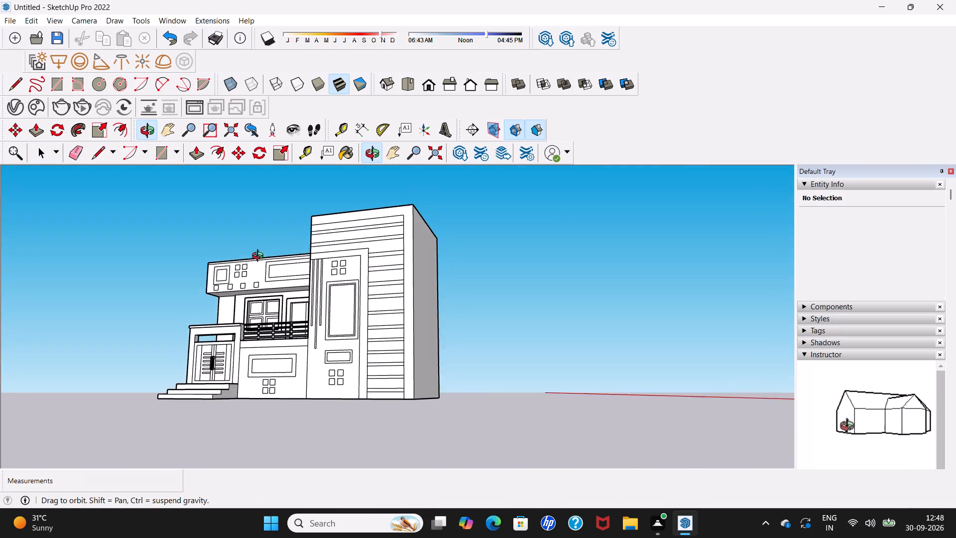
middle_click_drag(260, 257, 277, 231)
middle_click_drag(277, 231, 290, 322)
scroll(287, 320, "up", 3)
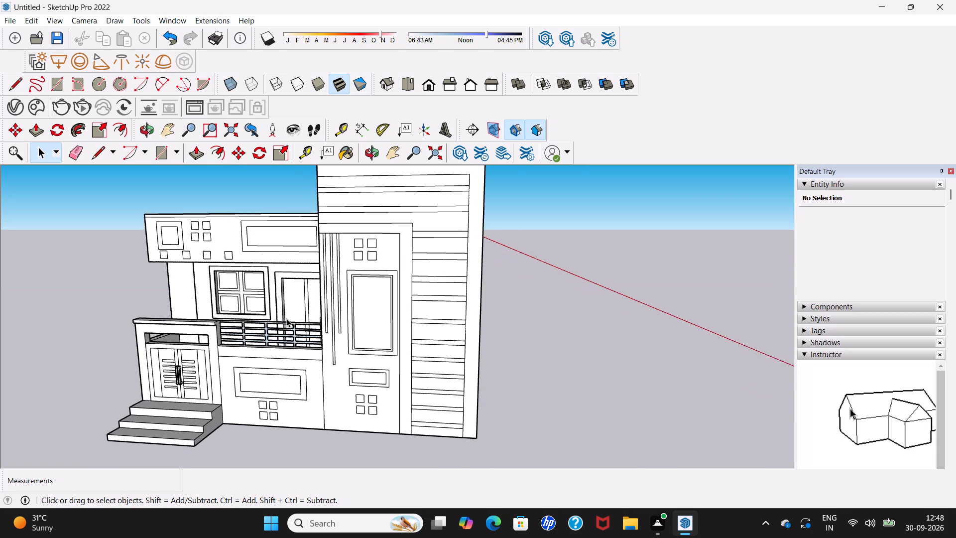
scroll(286, 318, "up", 1)
scroll(285, 315, "down", 5)
middle_click_drag(285, 315, 131, 322)
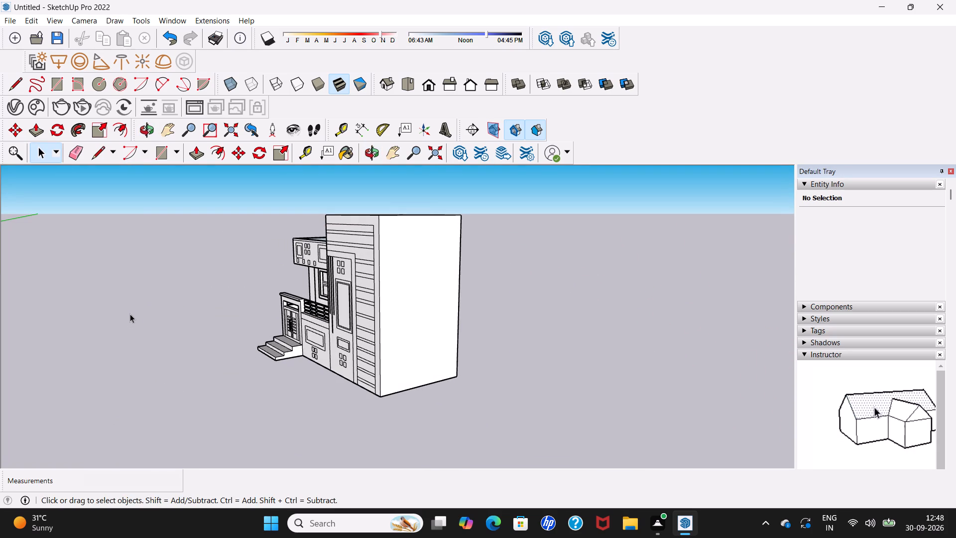
scroll(262, 298, "up", 2)
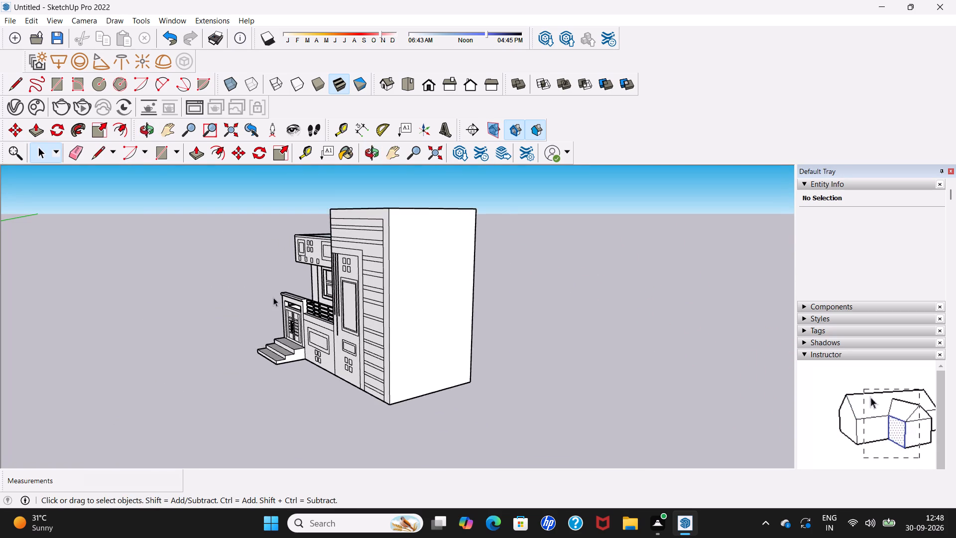
scroll(273, 297, "up", 1)
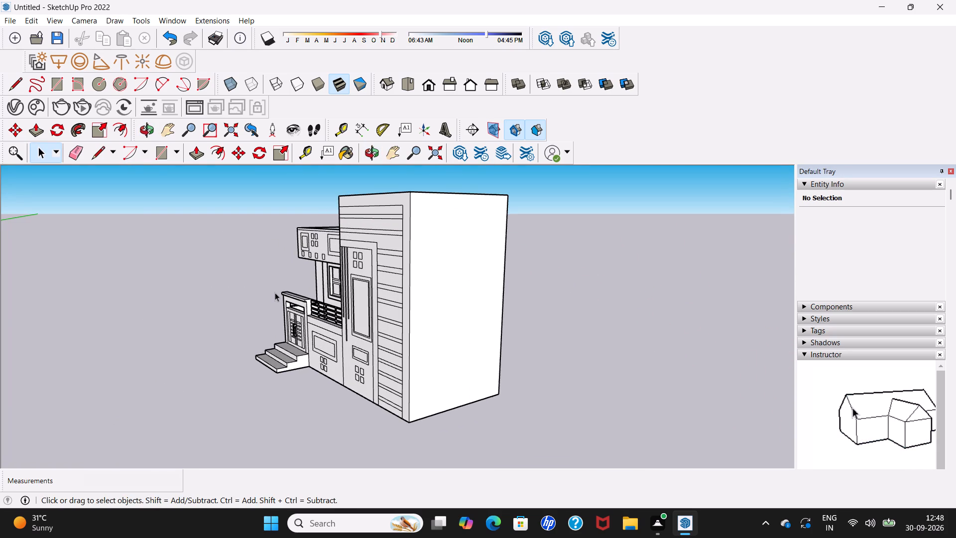
scroll(396, 370, "up", 1)
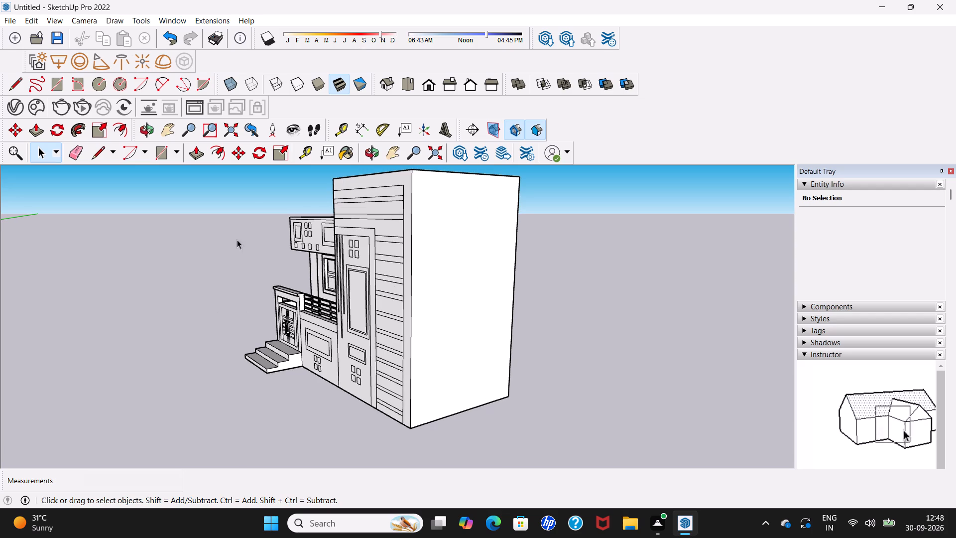
Push/Pull the border of the framed panel on the lower front wall outward by about 3 11/16".
left_click(197, 157)
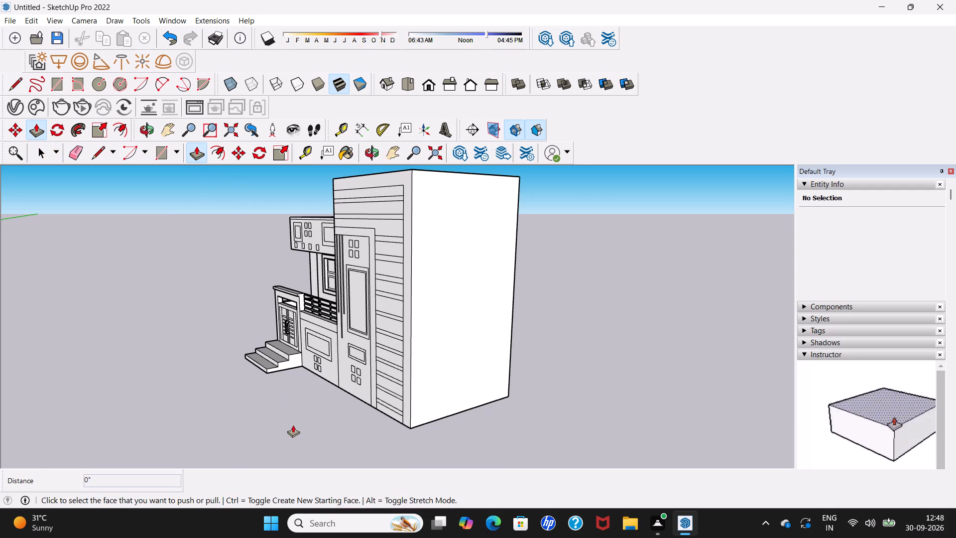
scroll(293, 424, "up", 4)
middle_click_drag(295, 418, 402, 374)
scroll(389, 335, "up", 1)
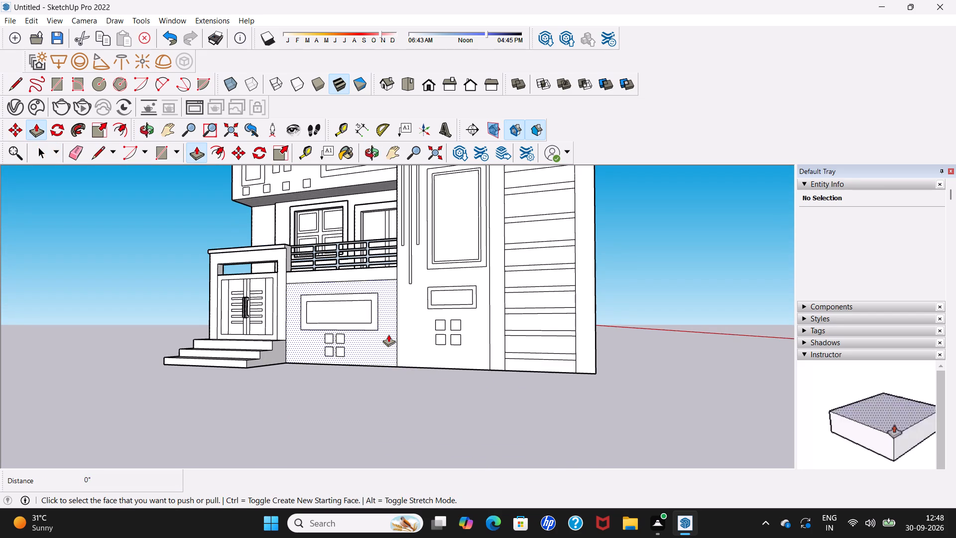
scroll(353, 324, "up", 4)
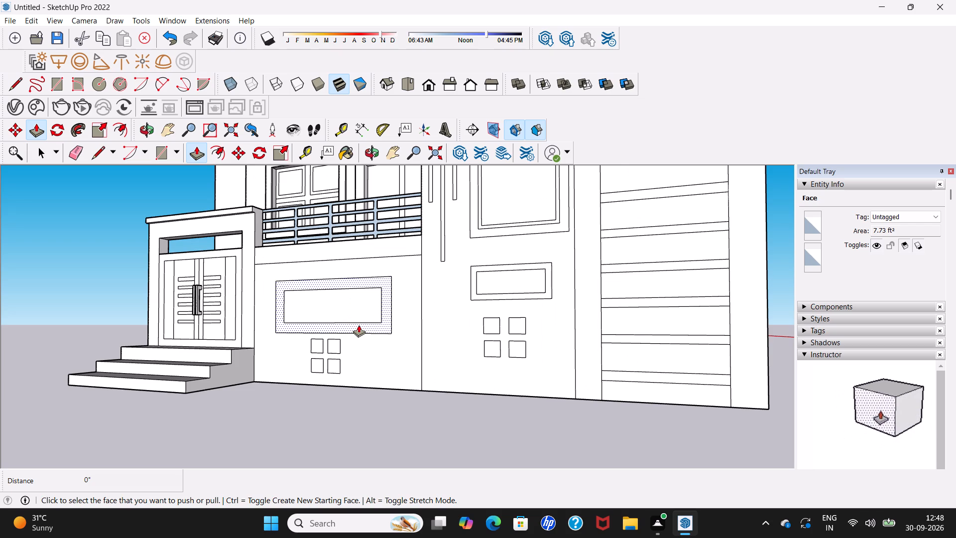
left_click(358, 325)
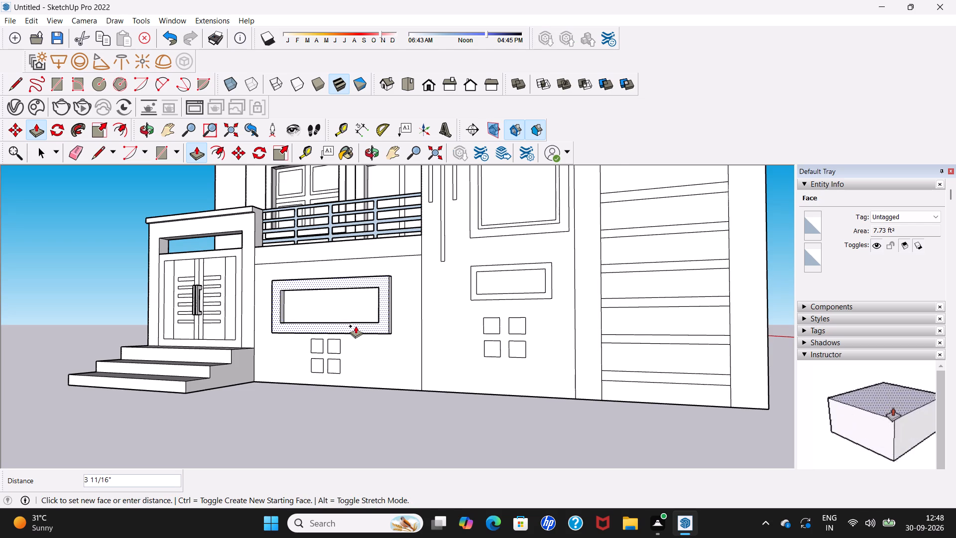
left_click(356, 326)
Push/Pull the four small squares below the framed panel on the lower front wall outward by about 2 3/4".
scroll(338, 353, "up", 5)
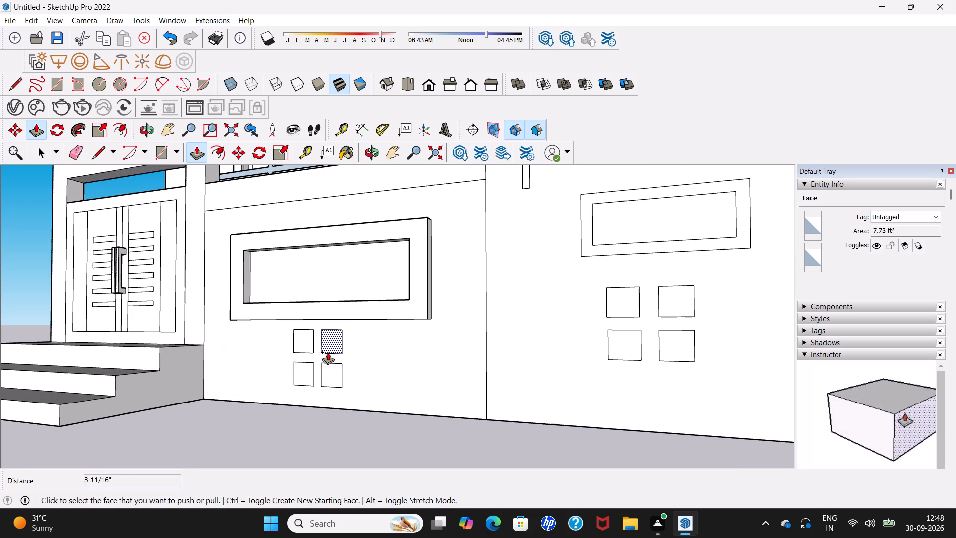
left_click(327, 341)
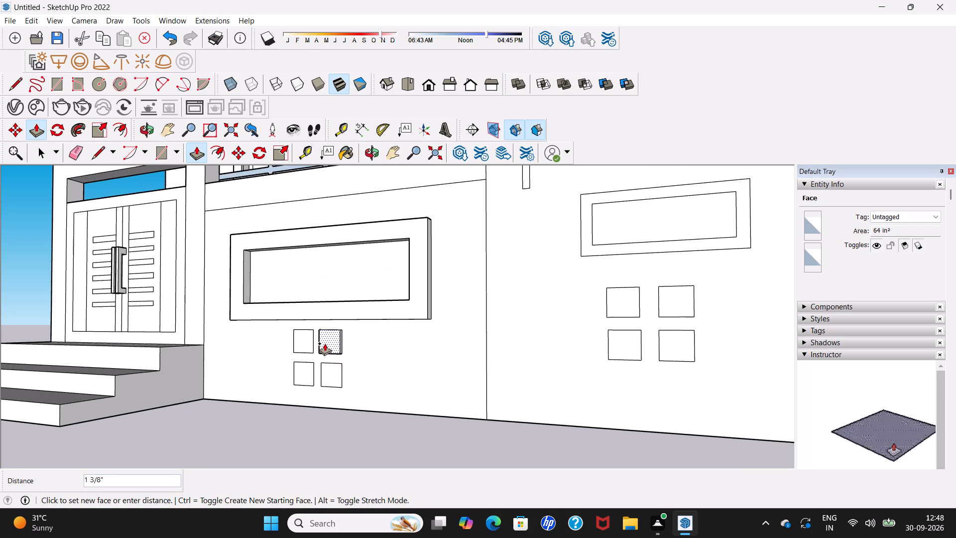
left_click(323, 344)
left_click(326, 367)
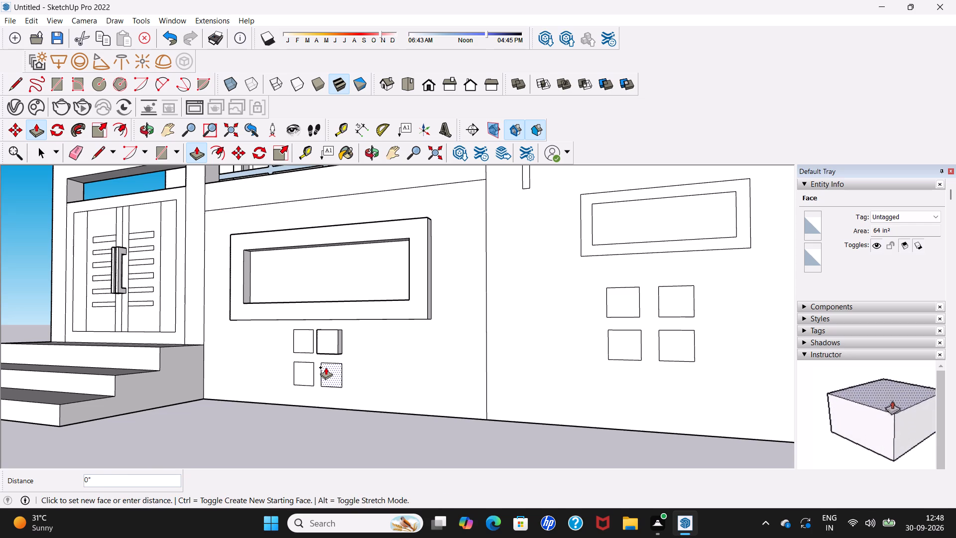
left_click(327, 340)
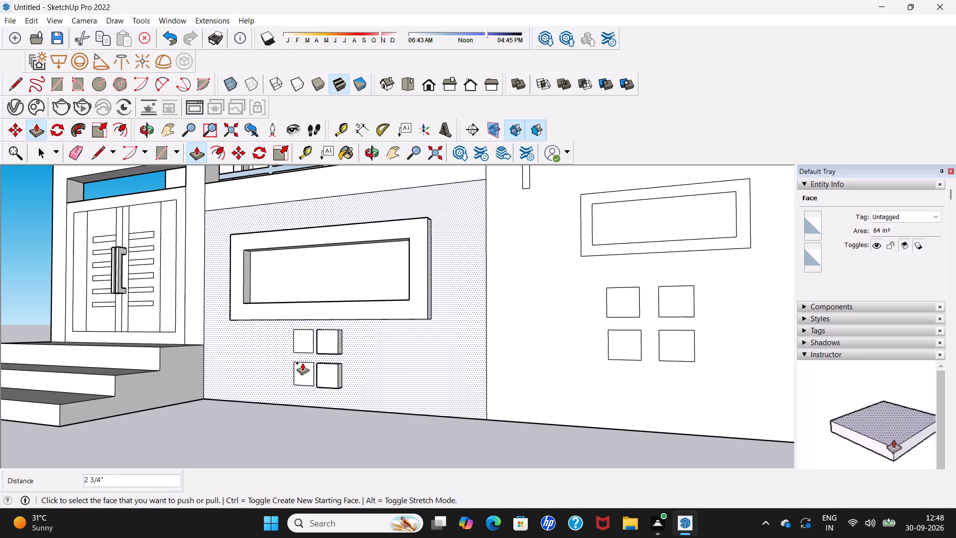
left_click(301, 367)
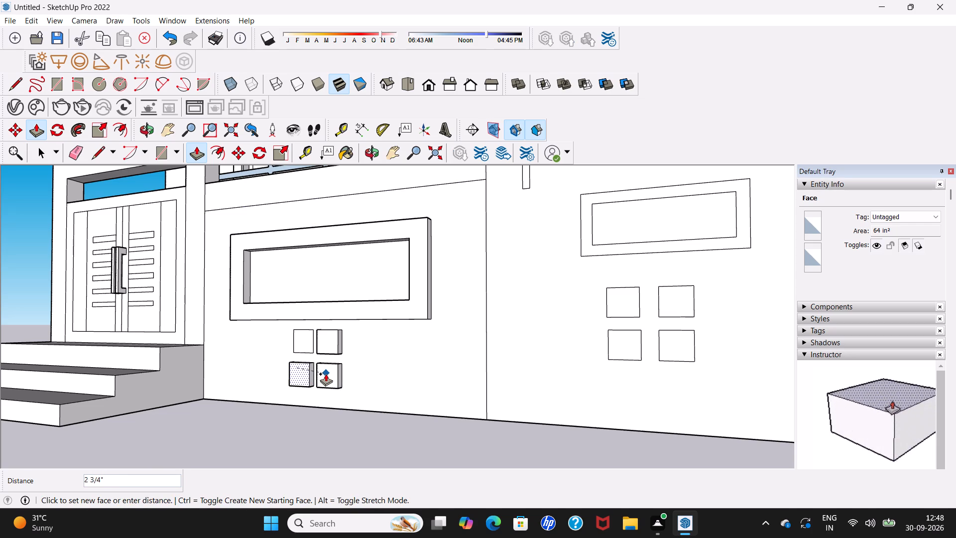
left_click(326, 374)
left_click(301, 339)
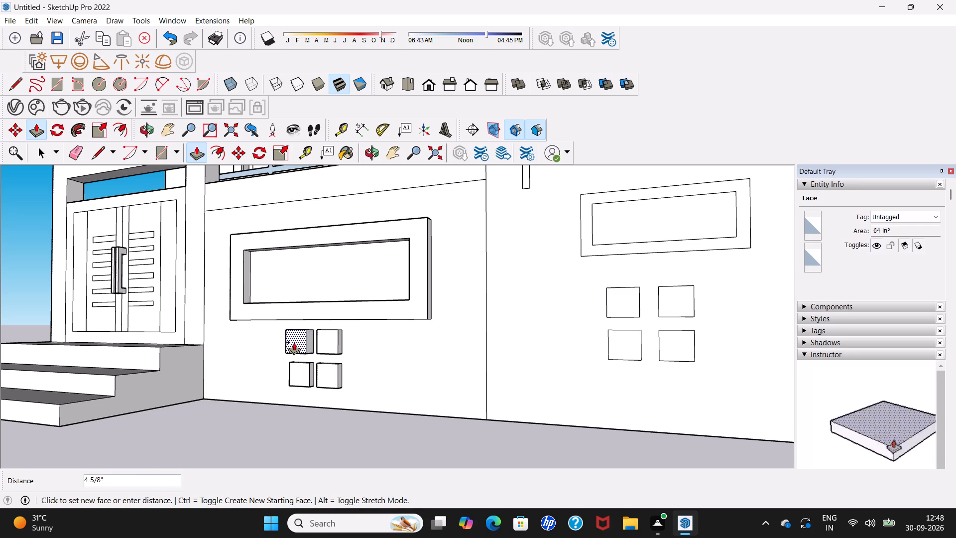
left_click(325, 354)
Push/Pull the four small squares of the tall block's lower group outward, matching about 2 3/4".
scroll(327, 346, "down", 5)
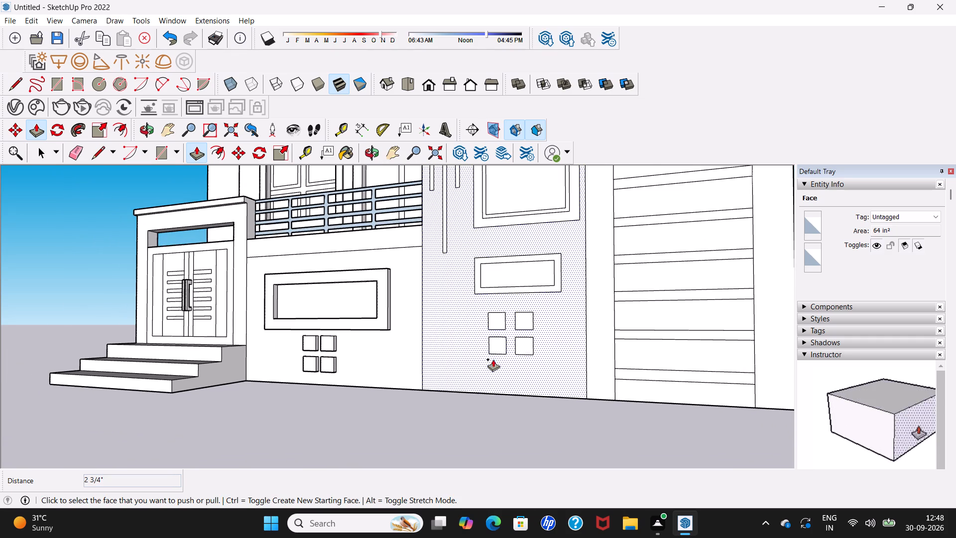
left_click(503, 344)
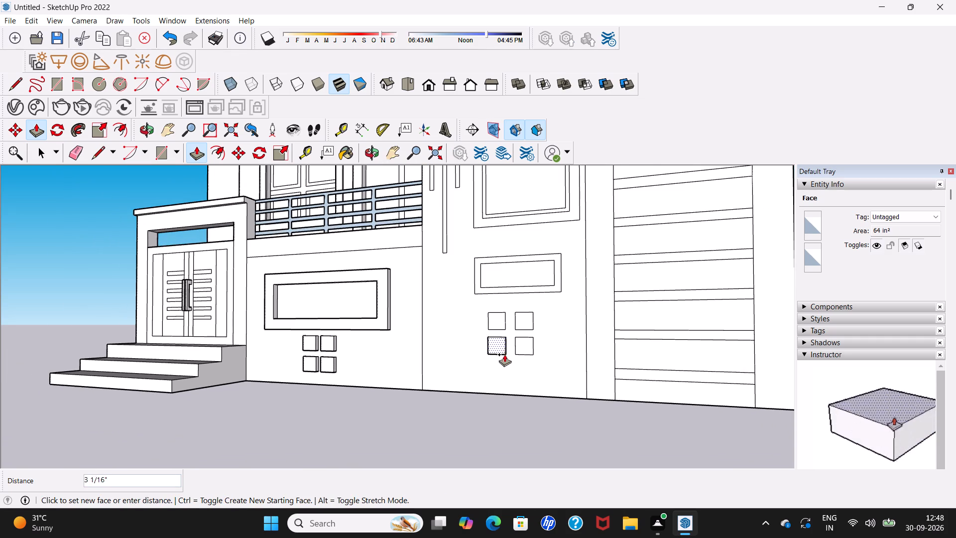
left_click(303, 351)
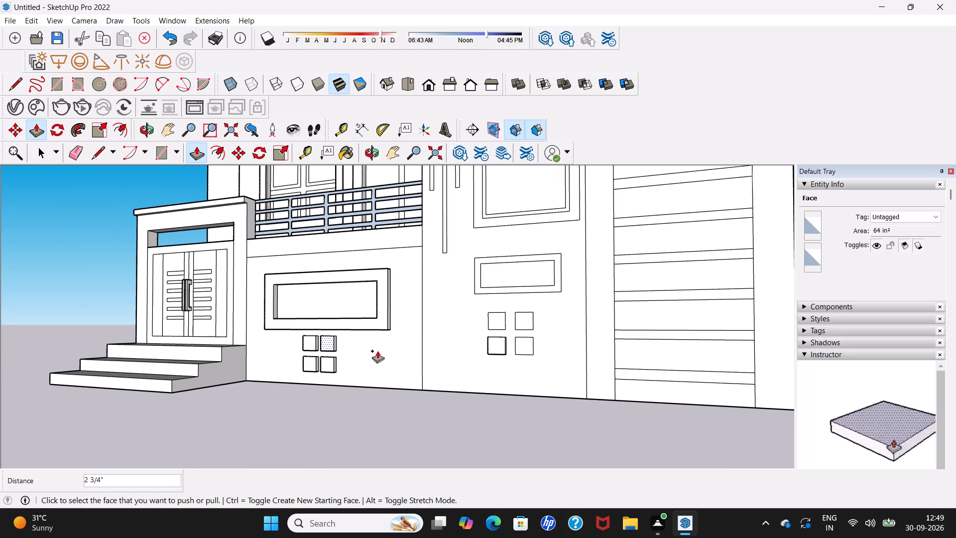
middle_click_drag(496, 353, 345, 362)
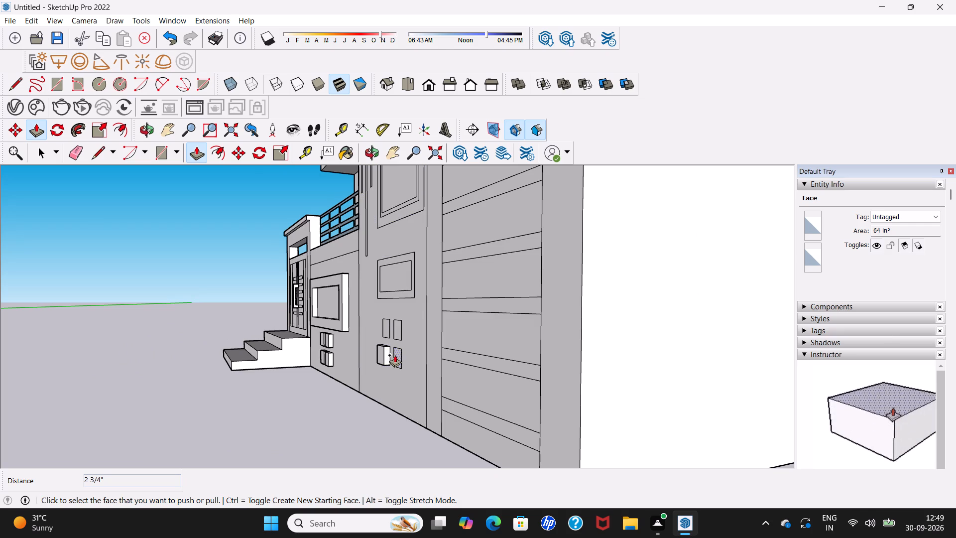
middle_click_drag(395, 355, 539, 350)
left_click(562, 344)
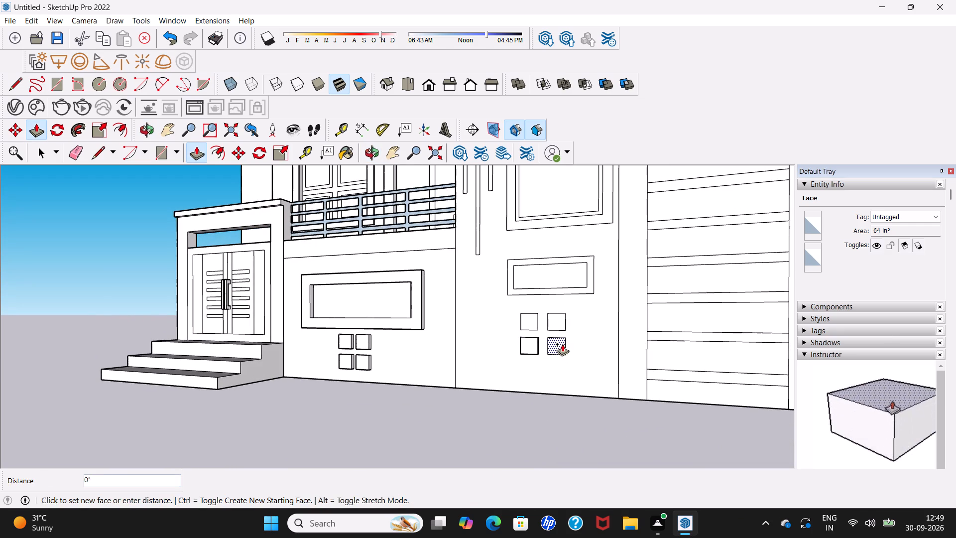
middle_click_drag(537, 345, 691, 308)
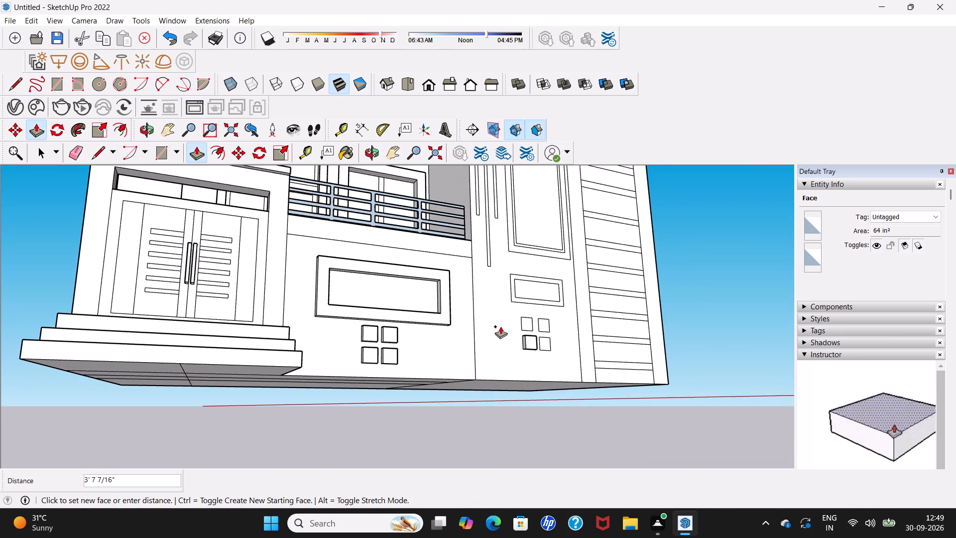
left_click(528, 338)
scroll(529, 319, "up", 8)
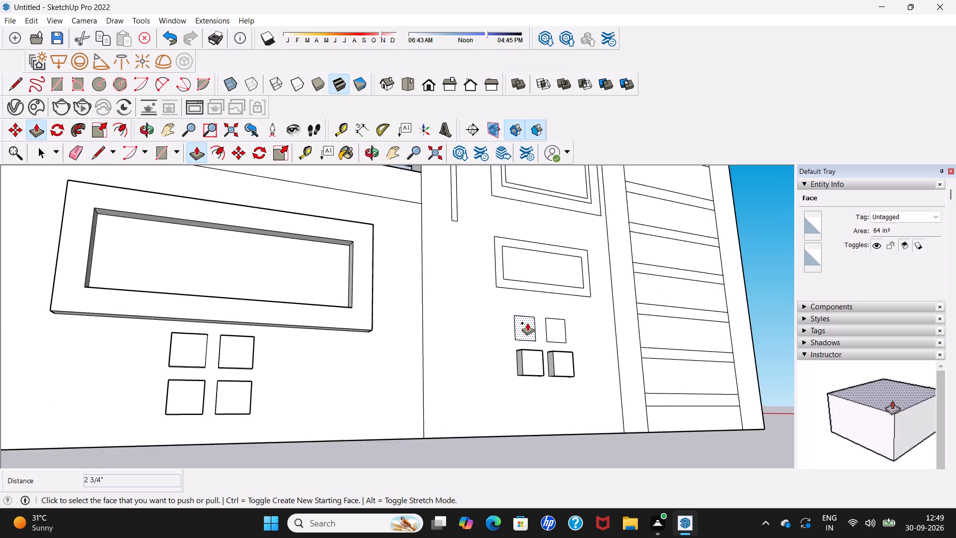
scroll(527, 323, "up", 2)
left_click(527, 323)
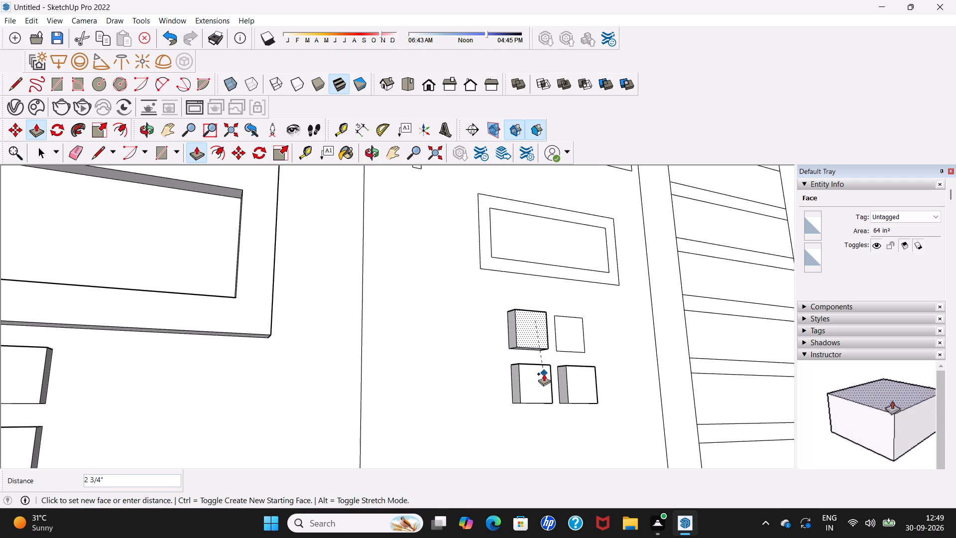
left_click(544, 374)
left_click(566, 334)
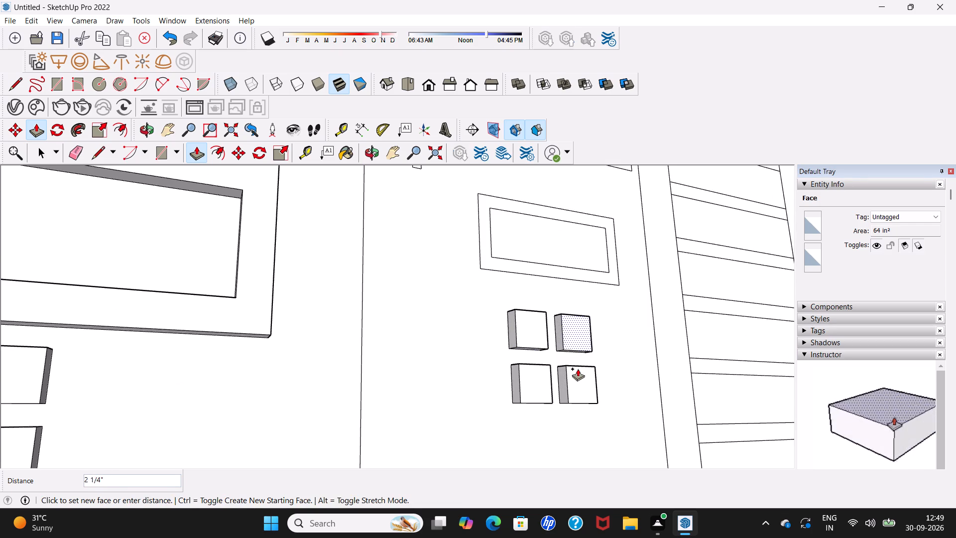
left_click(578, 375)
scroll(578, 375, "down", 5)
Push/Pull the border of the small framed panel above the tall block's lower squares outward by about 2 3/4".
middle_click_drag(578, 375, 527, 386)
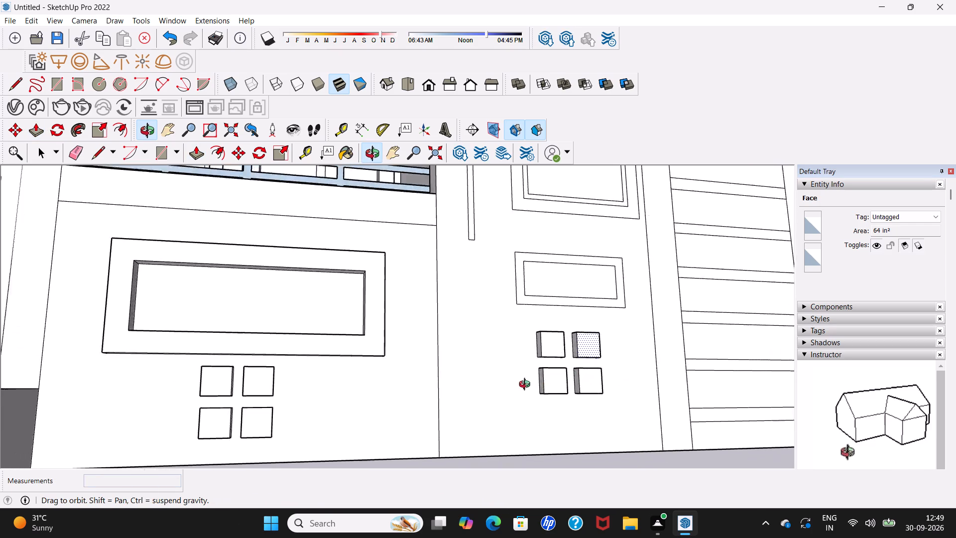
middle_click_drag(527, 386, 408, 396)
scroll(402, 383, "down", 8)
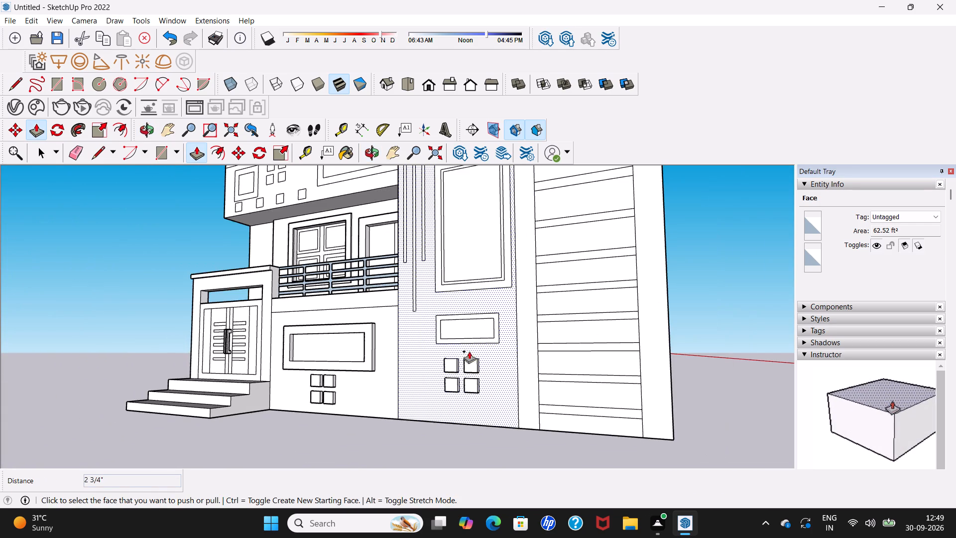
middle_click_drag(470, 351, 412, 367)
scroll(408, 369, "up", 4)
left_click(472, 345)
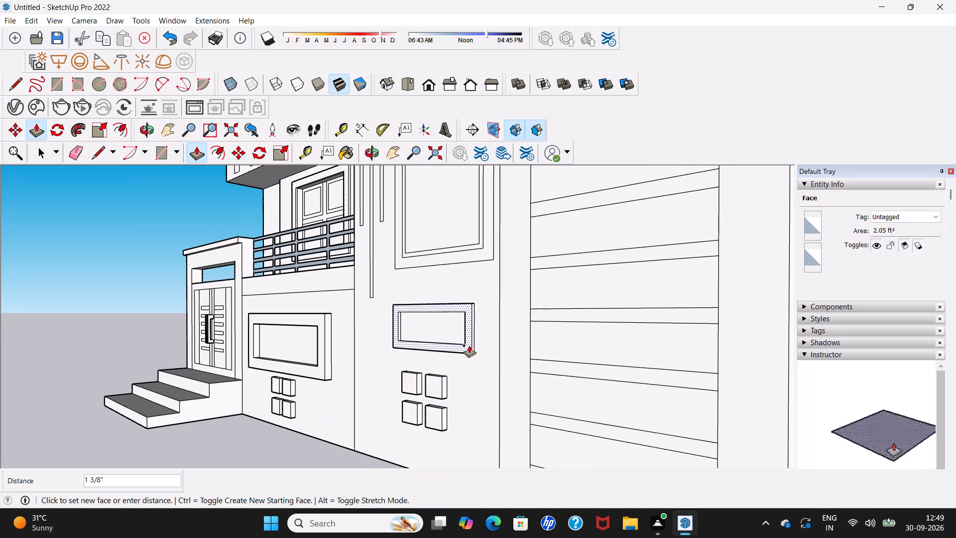
left_click(445, 387)
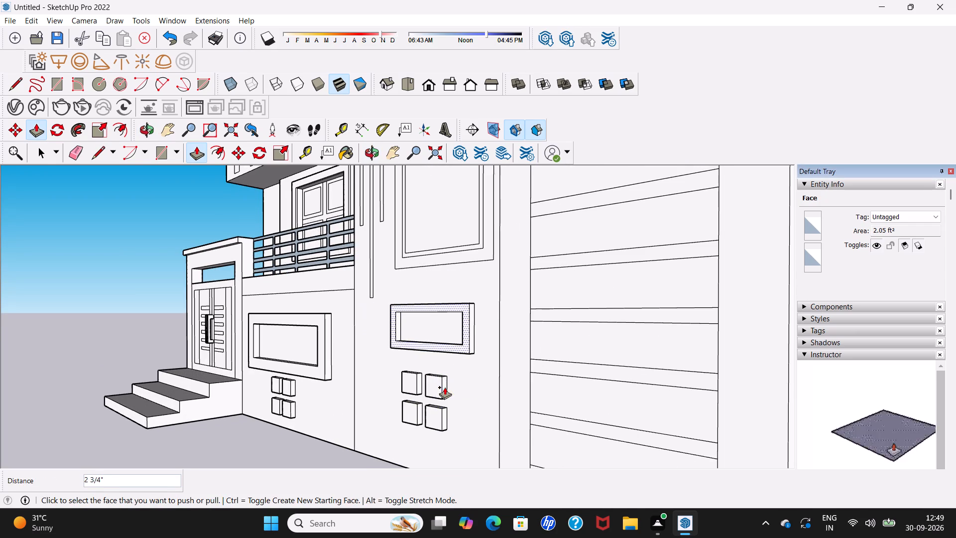
Push/Pull the outer border of the tall framed panel on the tall block outward by about 2 3/4".
scroll(426, 362, "down", 10)
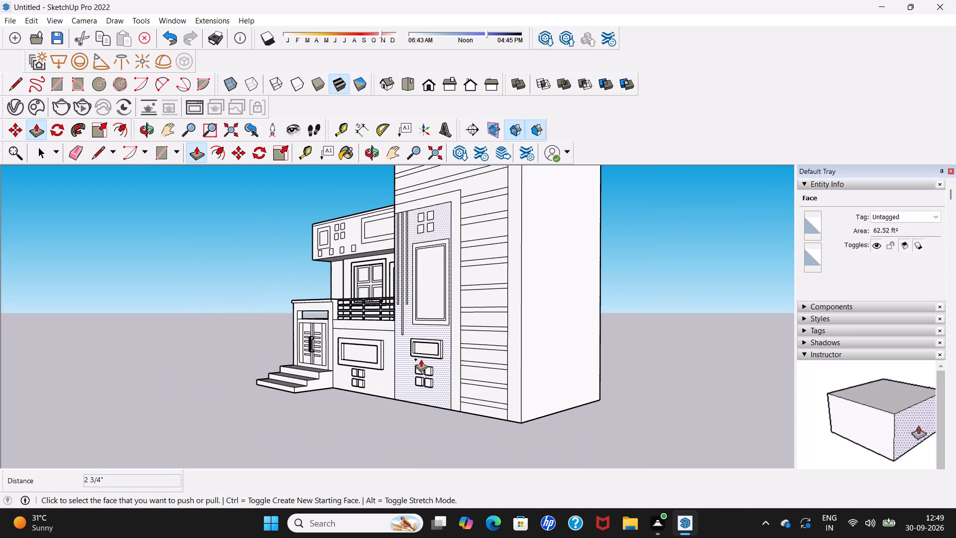
middle_click_drag(421, 359, 393, 442, "shift")
scroll(395, 410, "up", 1)
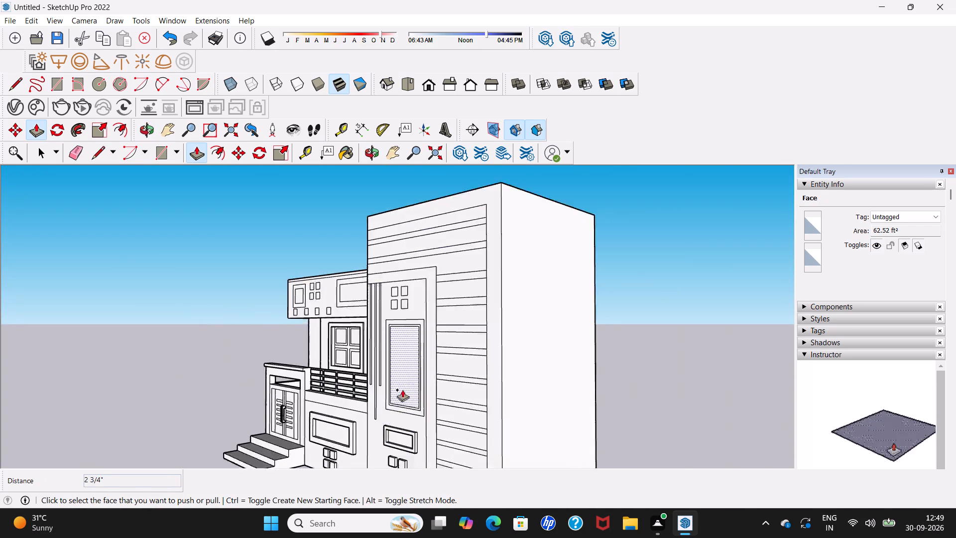
scroll(402, 390, "up", 6)
middle_click_drag(417, 379, 470, 365)
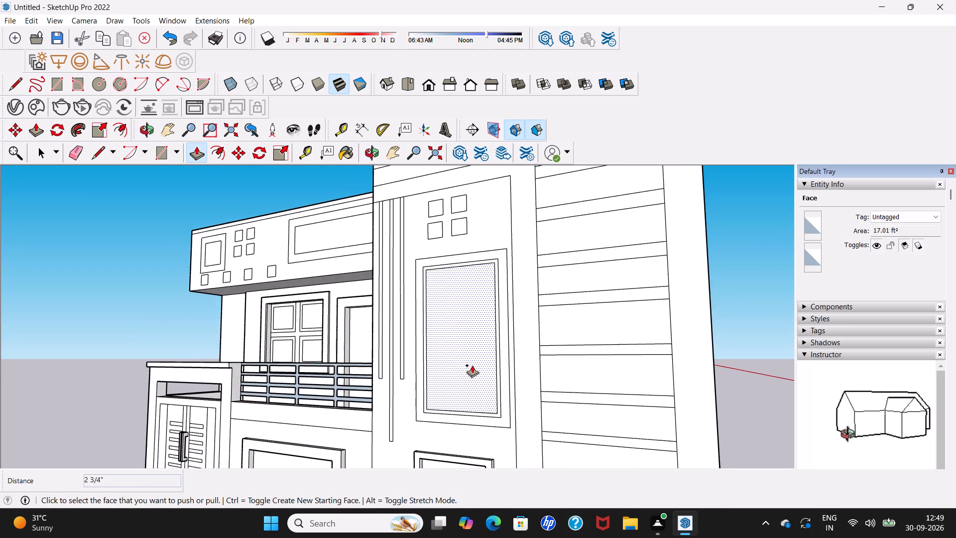
scroll(472, 365, "down", 6)
middle_click_drag(475, 397, 427, 400)
scroll(440, 405, "up", 1)
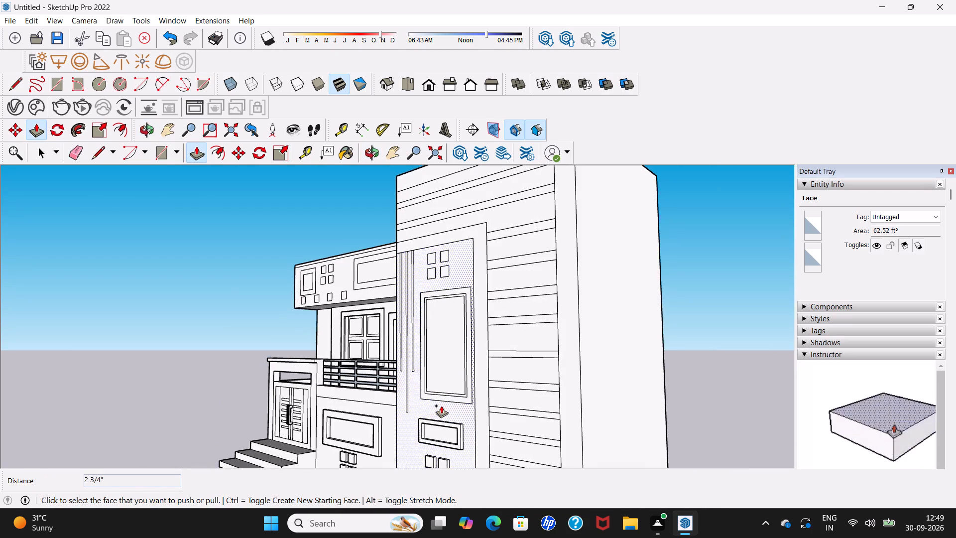
middle_click_drag(441, 405, 434, 318, "shift")
scroll(434, 318, "up", 4)
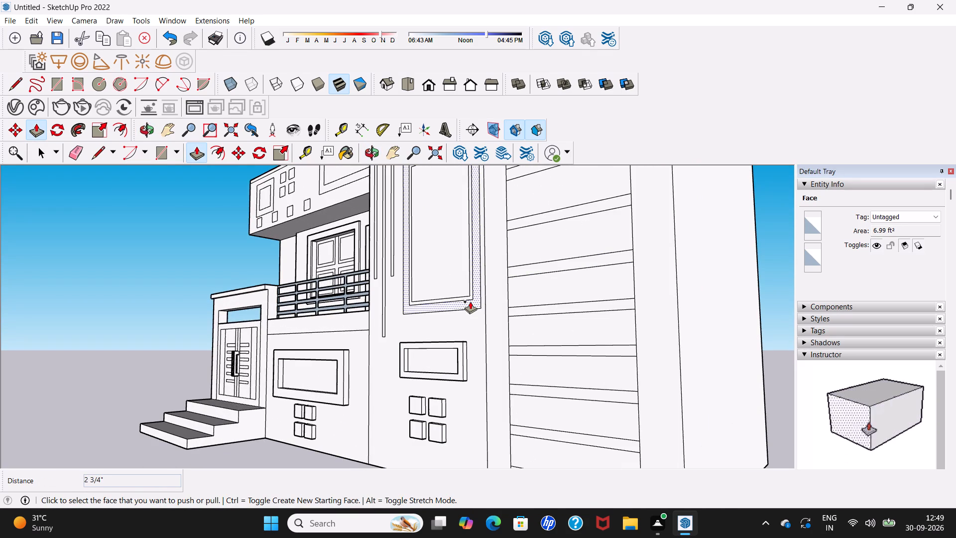
left_click(470, 301)
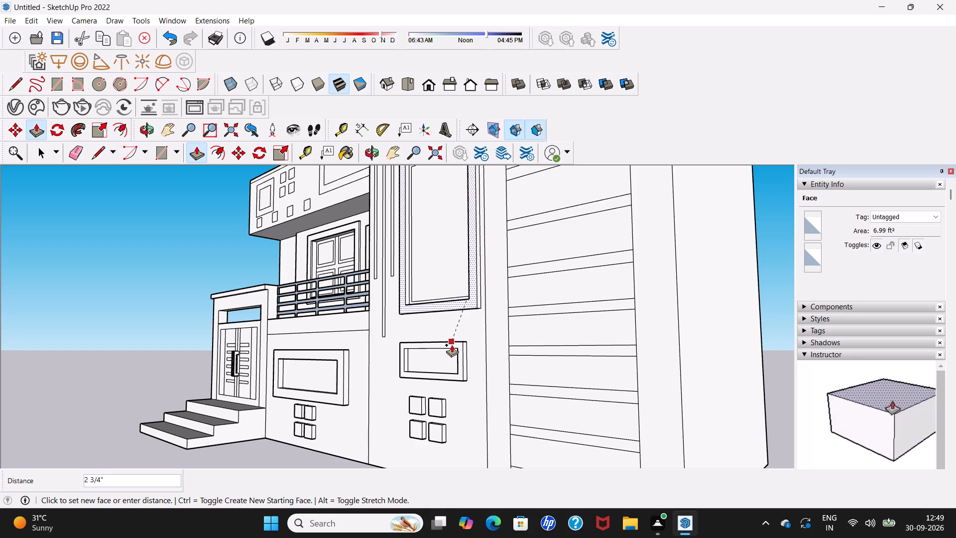
left_click(452, 345)
Push/Pull the narrow inner border of the tall framed panel outward by about 5/8".
scroll(452, 345, "down", 4)
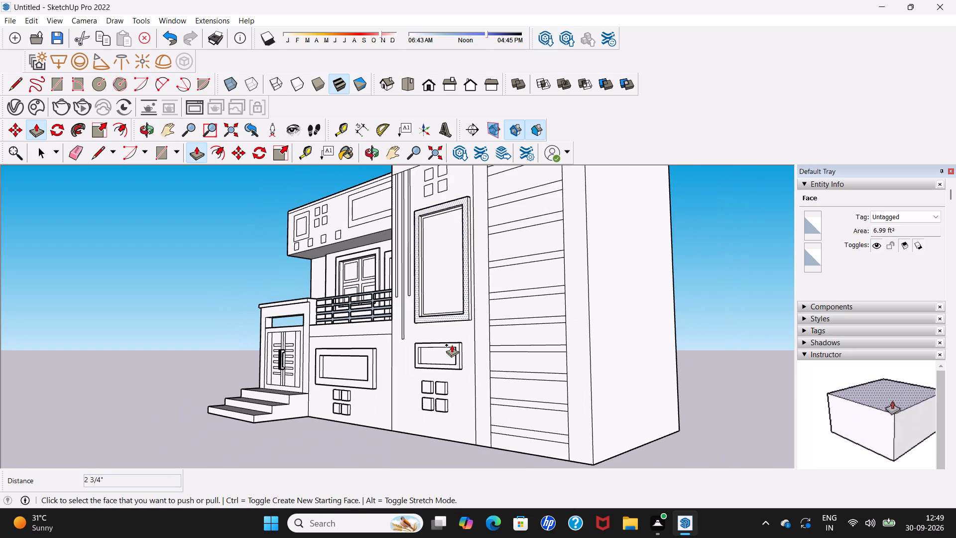
scroll(442, 318, "up", 9)
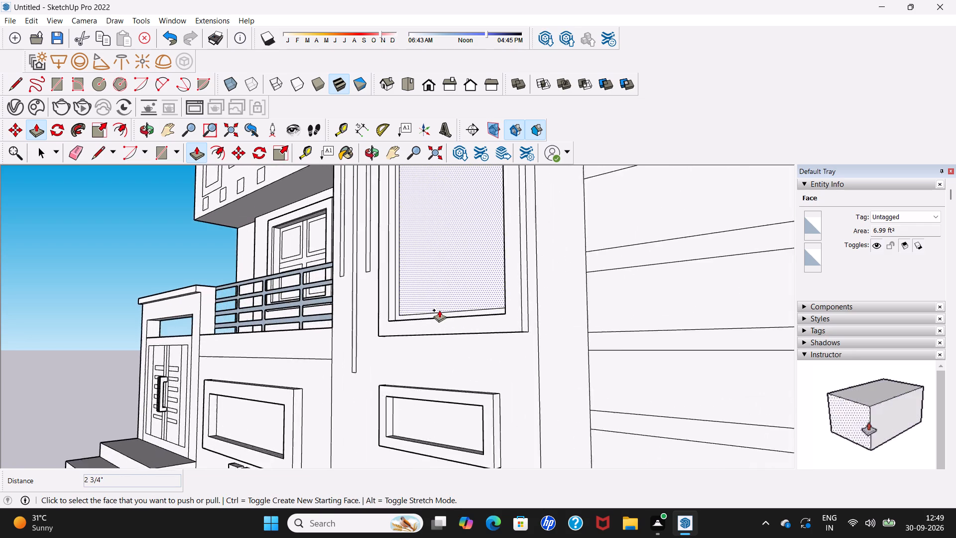
scroll(439, 310, "up", 11)
left_click(445, 322)
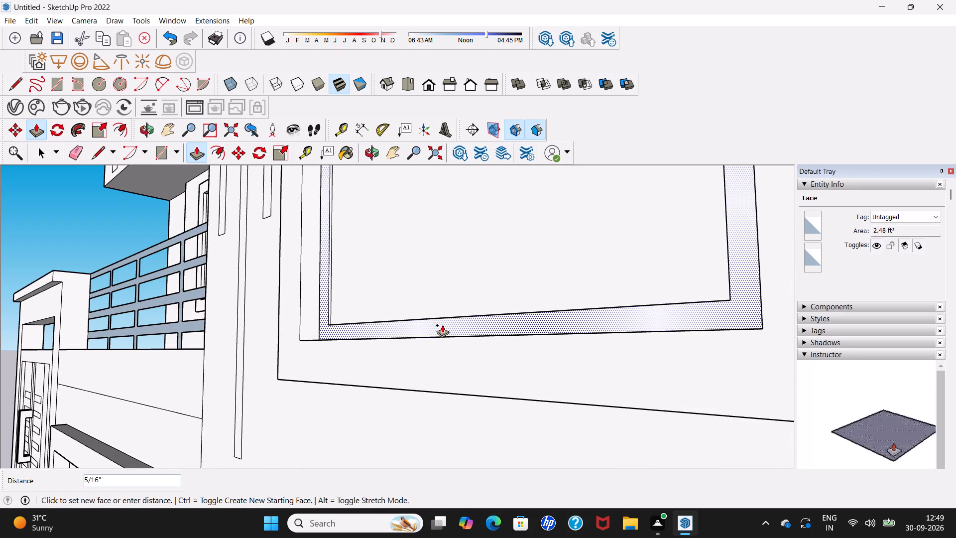
left_click(440, 327)
Push/Pull the long middle vertical strip beside the tall framed panel outward by about 3 7/16".
scroll(440, 327, "down", 4)
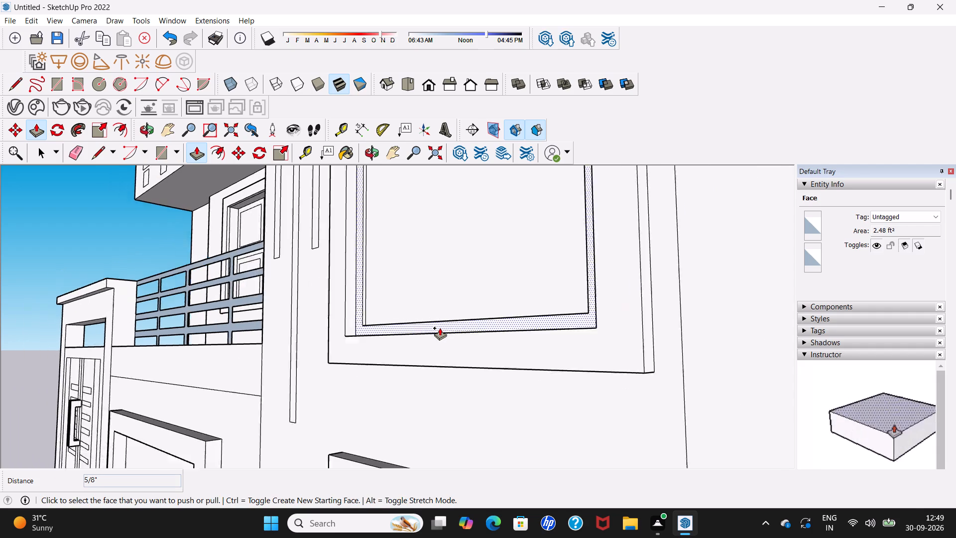
scroll(440, 328, "down", 20)
middle_click_drag(438, 326, 485, 334)
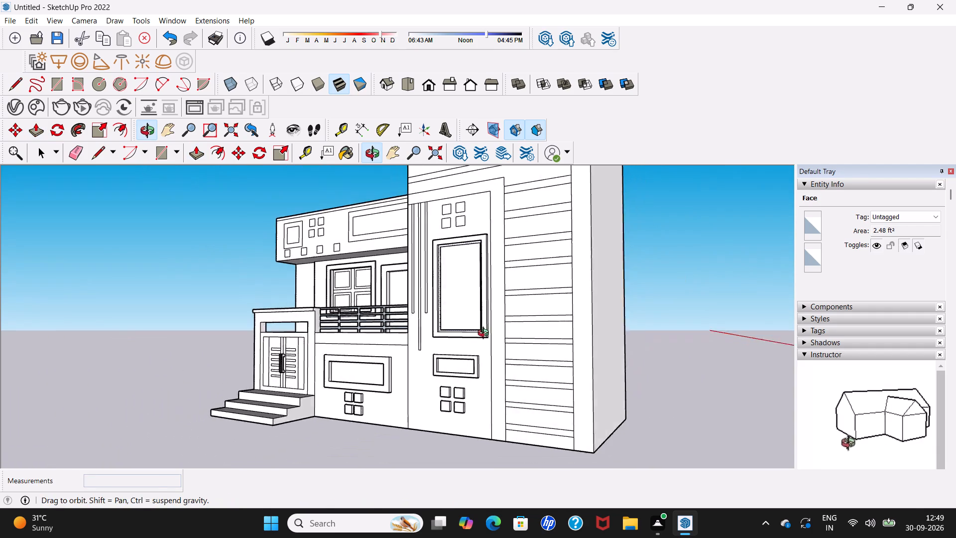
middle_click_drag(485, 334, 534, 333)
scroll(495, 313, "up", 6)
scroll(494, 312, "down", 5)
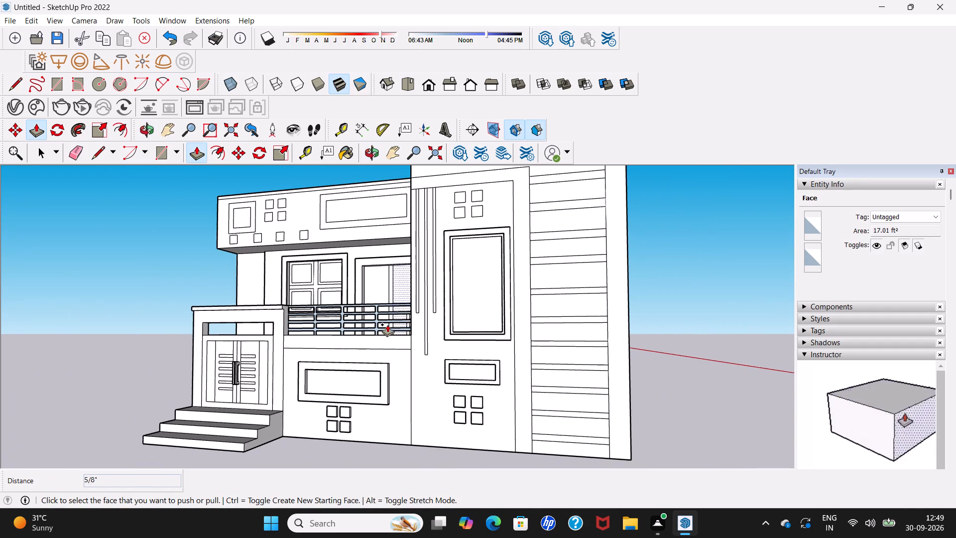
scroll(416, 325, "up", 5)
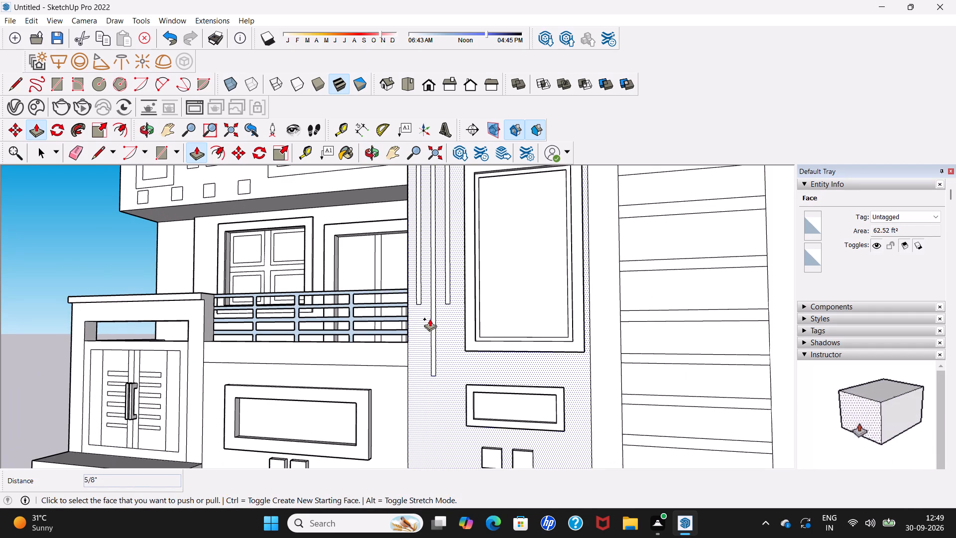
scroll(430, 318, "up", 6)
left_click(434, 322)
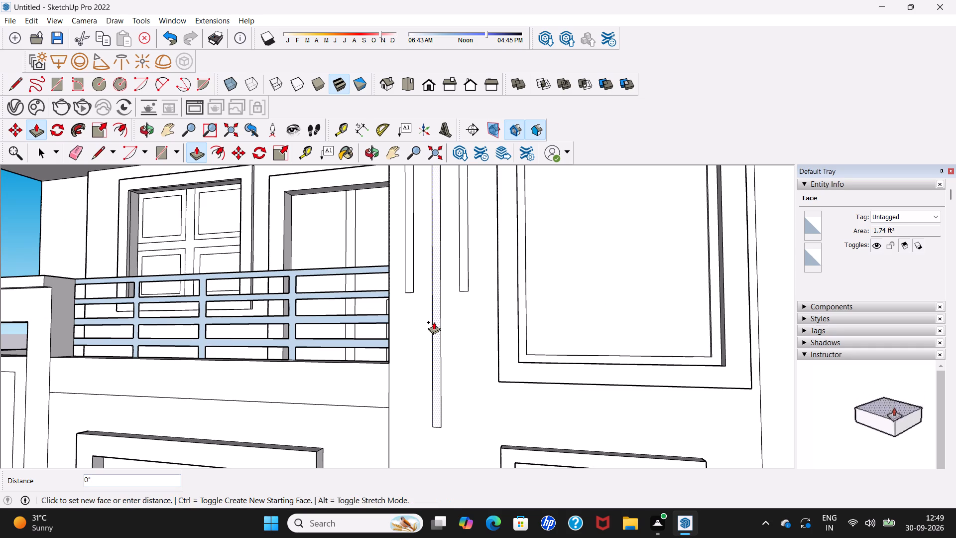
left_click(430, 325)
Push/Pull the two shorter vertical strips flanking the long one outward to match its depth, about 3 7/16".
middle_click_drag(470, 273, 465, 277)
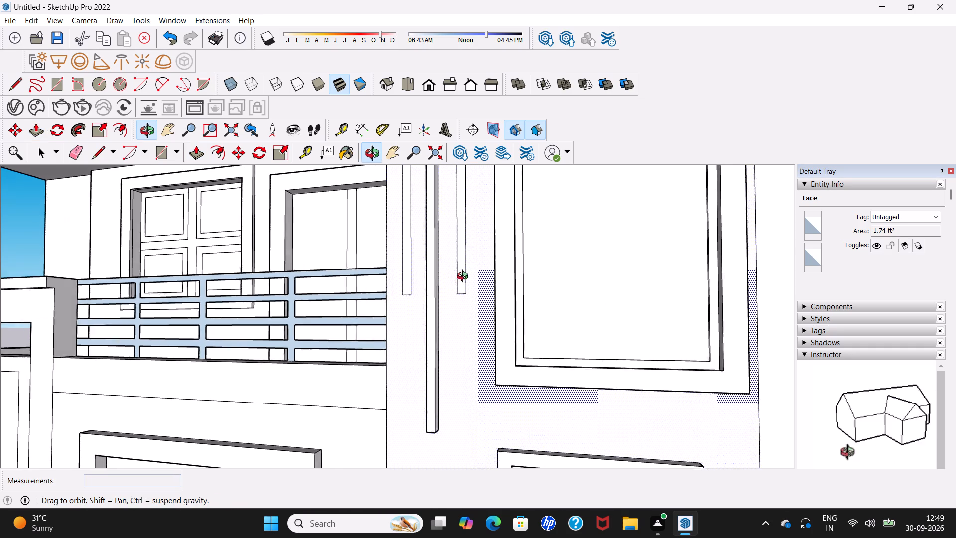
middle_click_drag(465, 277, 405, 305)
scroll(405, 305, "up", 3)
left_click(383, 302)
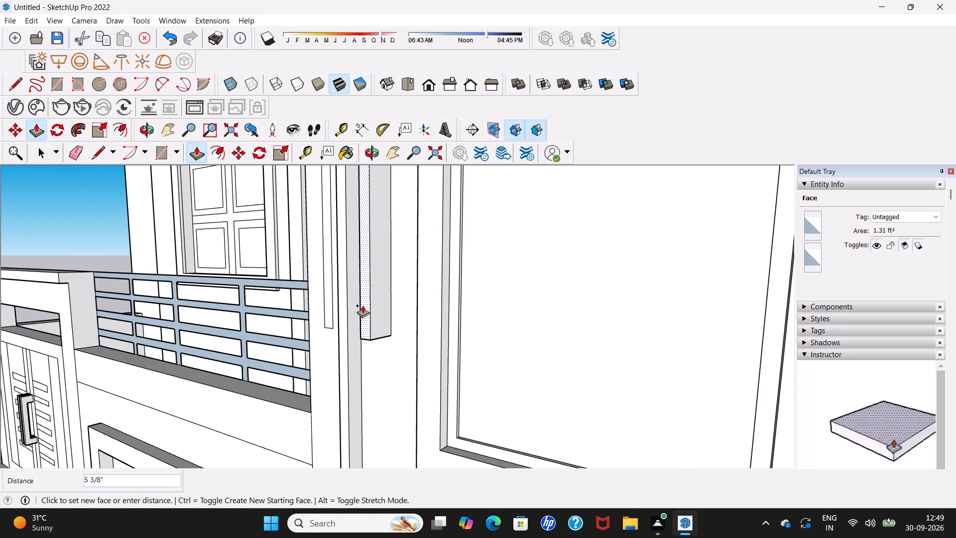
middle_click_drag(362, 305, 466, 293)
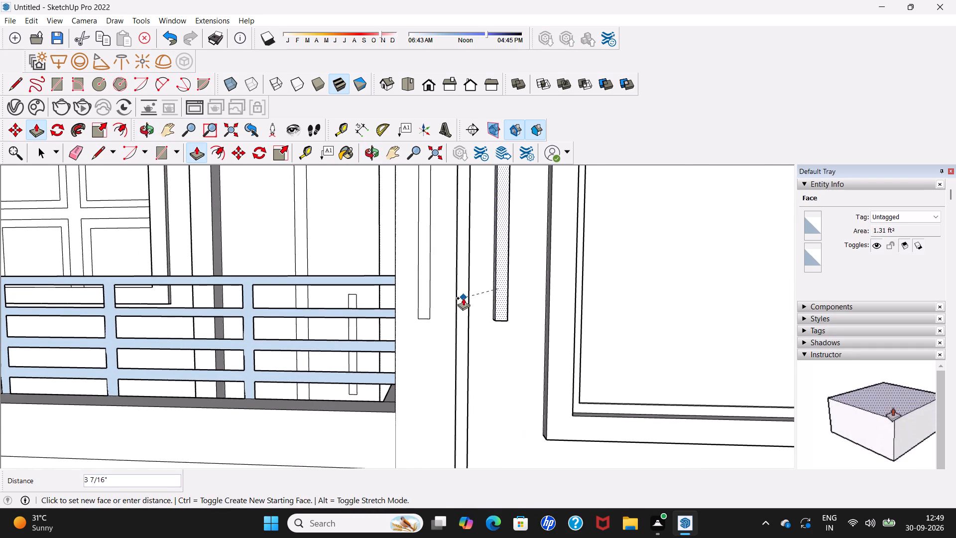
left_click(463, 298)
left_click(426, 294)
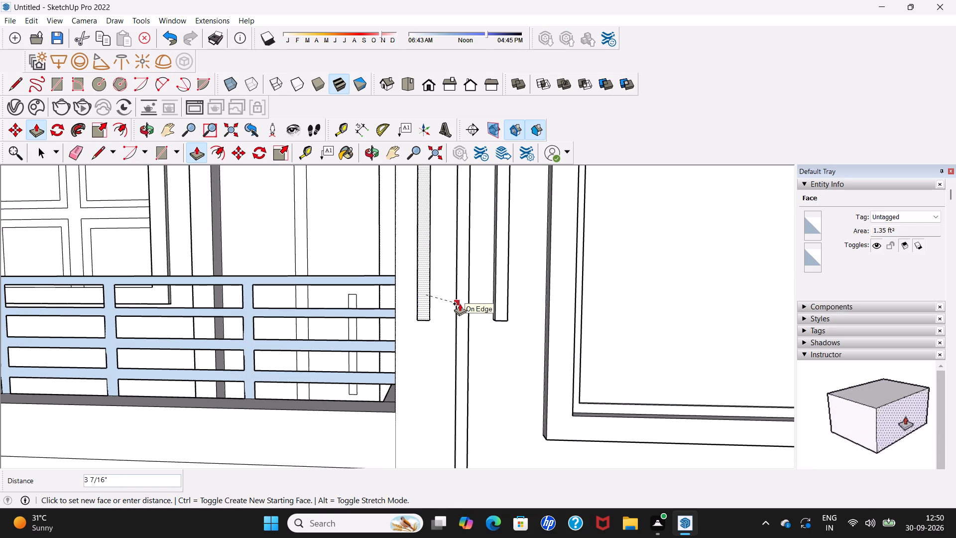
left_click(460, 303)
Push/Pull the four small squares above the tall framed panel outward, all matching about 3 7/16".
middle_click_drag(460, 303, 383, 315)
scroll(383, 311, "down", 9)
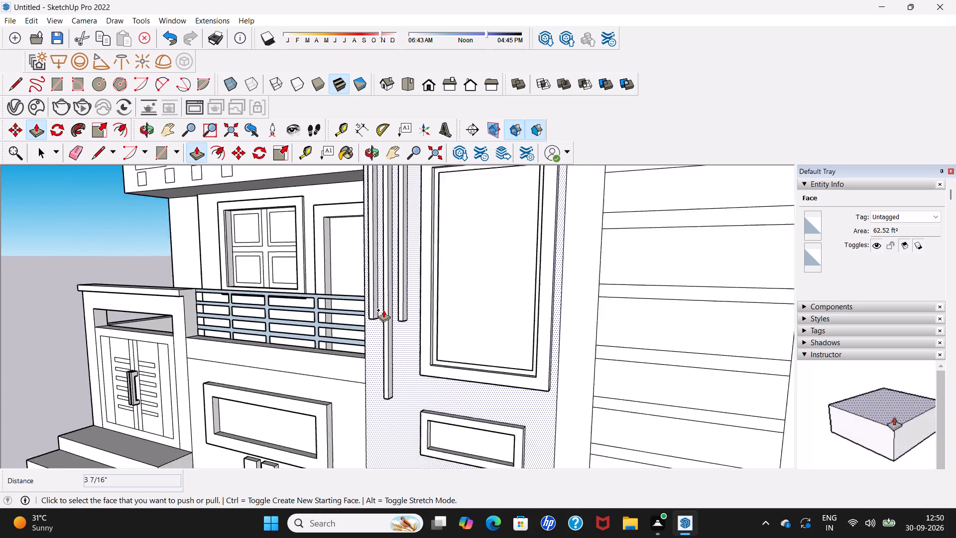
scroll(383, 310, "down", 15)
middle_click_drag(394, 288, 375, 387, "shift")
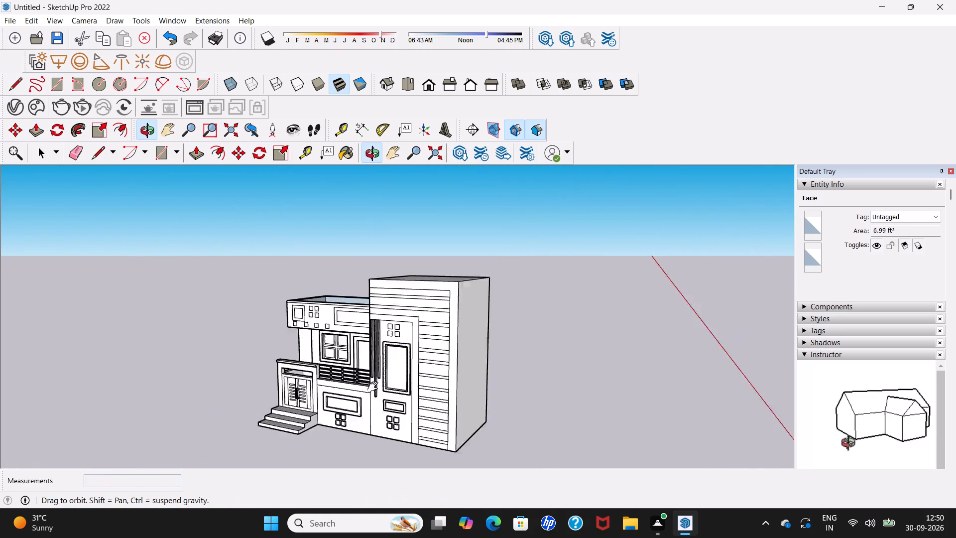
middle_click_drag(375, 387, 362, 408, "shift")
scroll(362, 395, "up", 12)
left_click(375, 395)
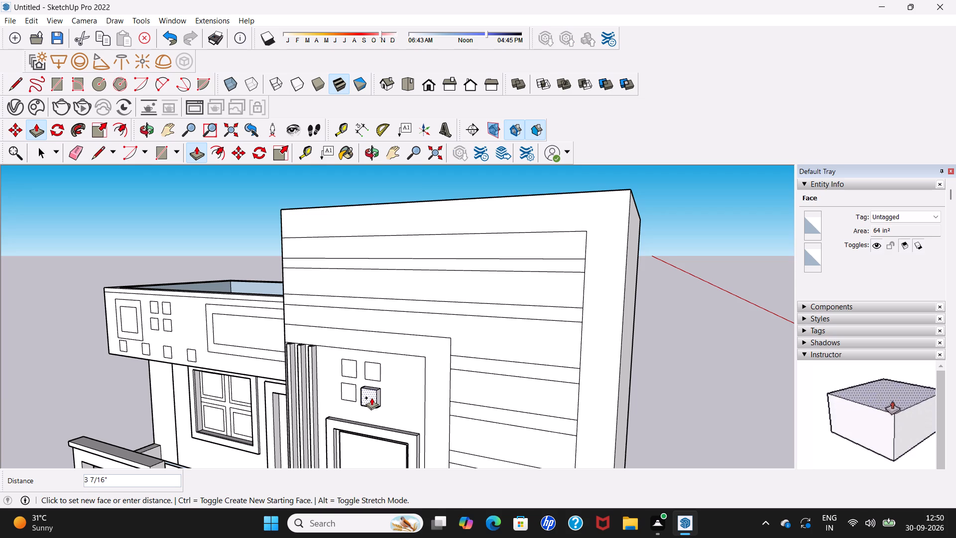
left_click(371, 398)
scroll(373, 359, "up", 3)
left_click(372, 370)
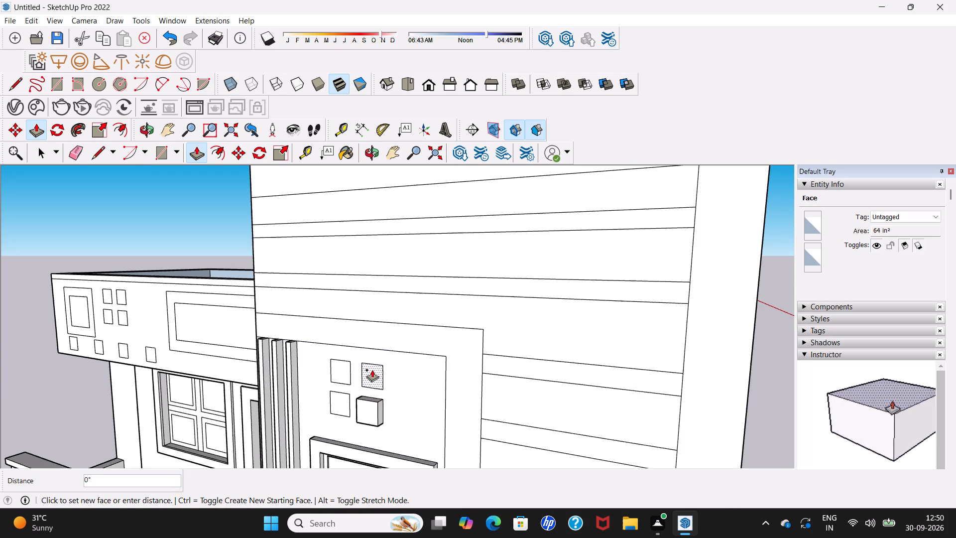
left_click(368, 403)
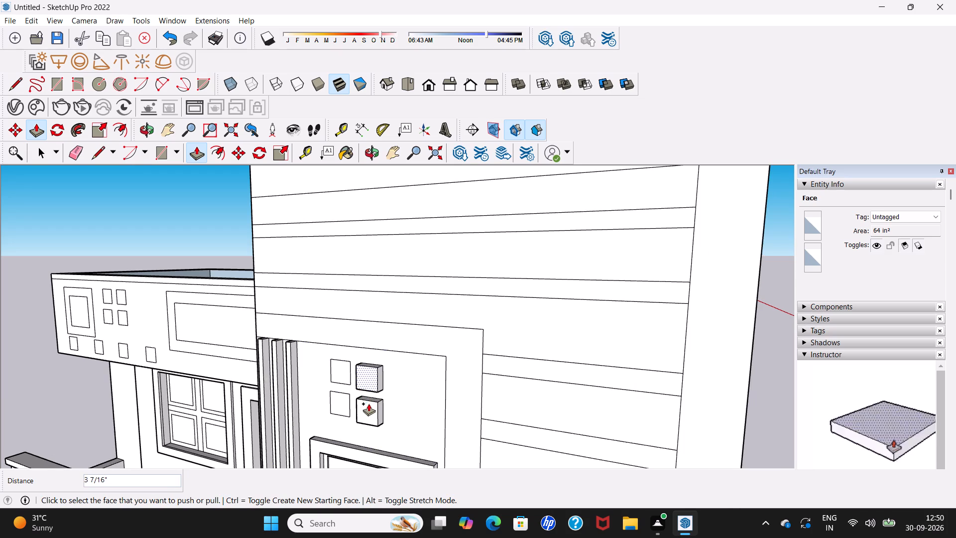
left_click(344, 404)
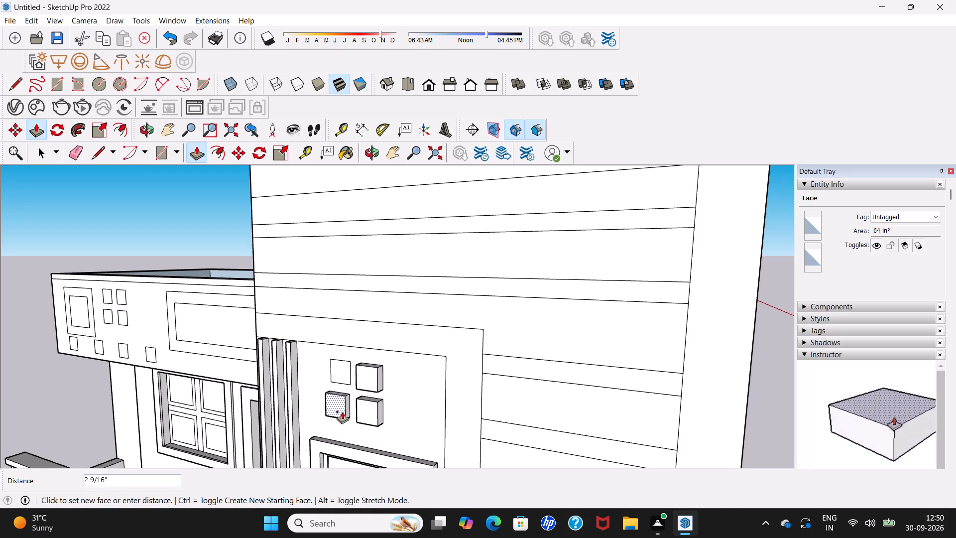
left_click(371, 414)
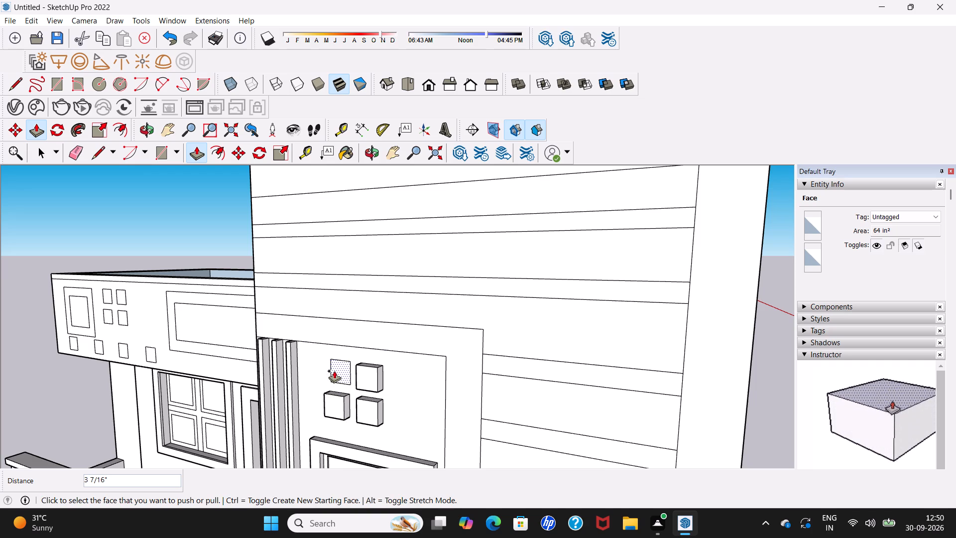
left_click(340, 369)
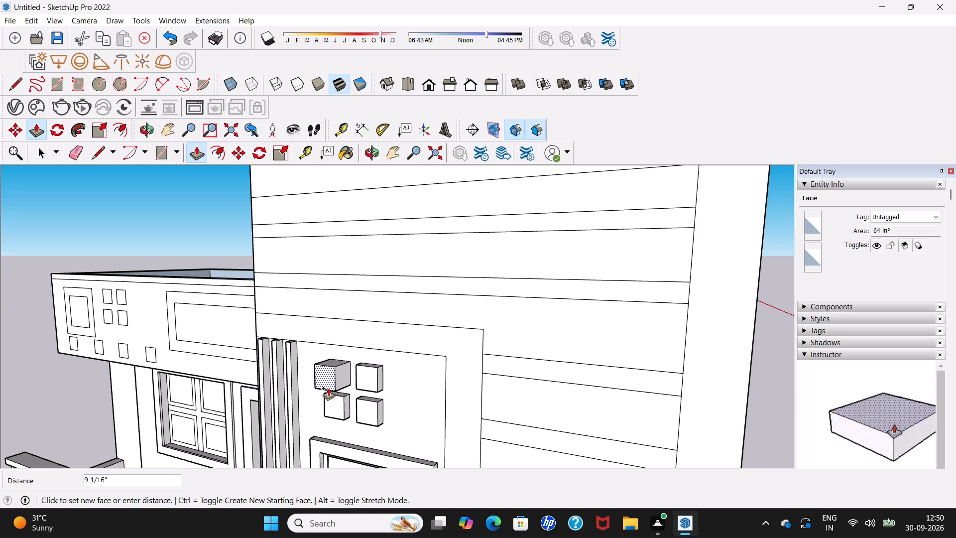
left_click(334, 401)
Push/Pull the L-shaped border around the tall block's panel area outward by about 7 1/16".
scroll(334, 401, "down", 5)
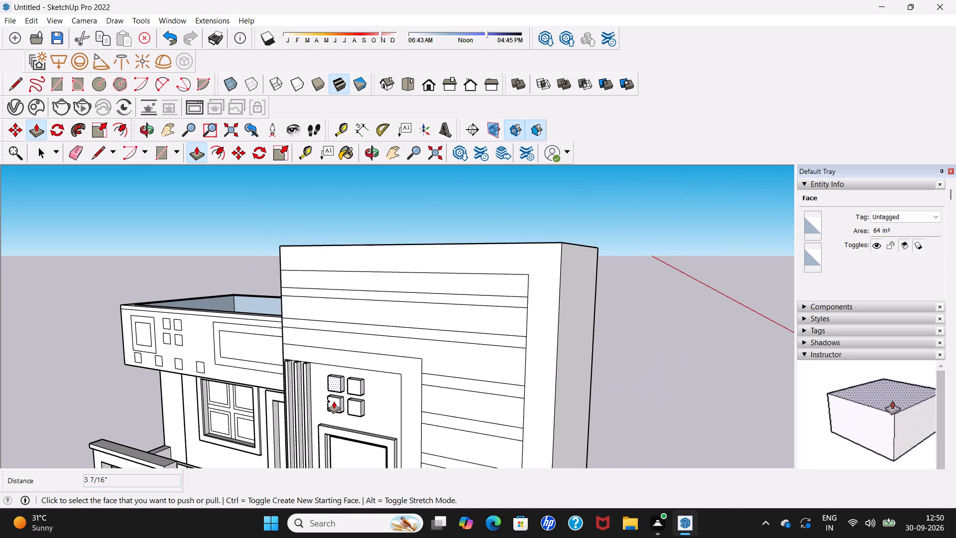
scroll(334, 401, "down", 4)
scroll(367, 379, "up", 4)
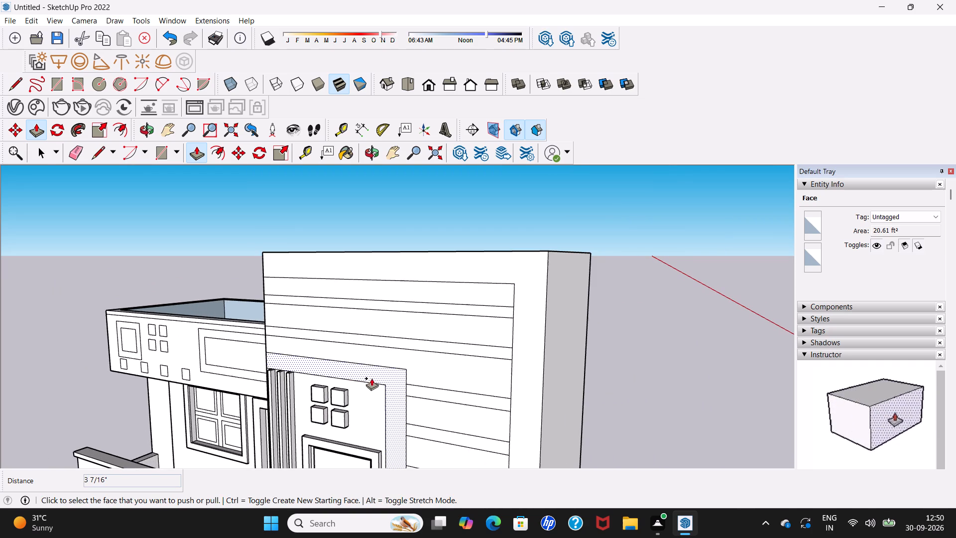
left_click(377, 376)
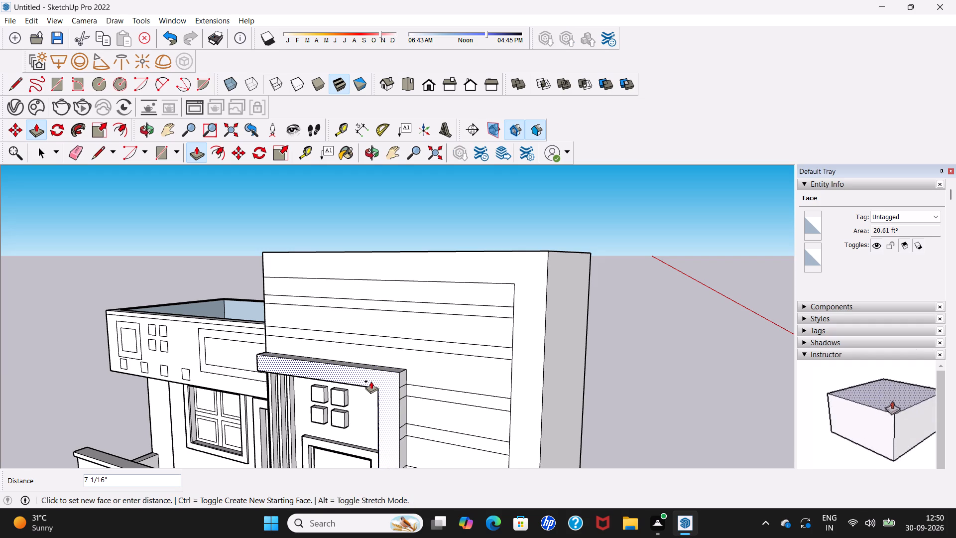
left_click(371, 381)
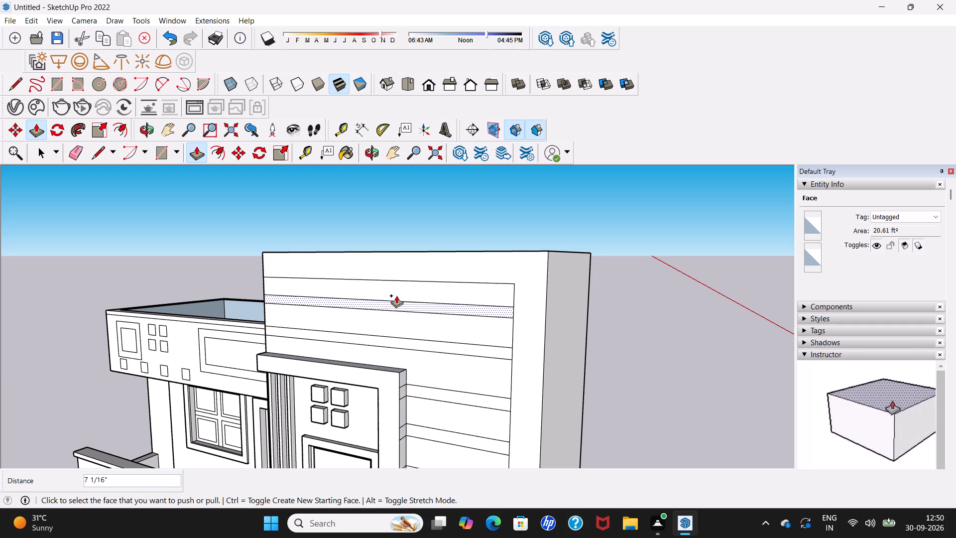
Push/Pull the tall block's outer L-shaped border, along its top and far side, outward by about 8 1/16".
left_click(418, 273)
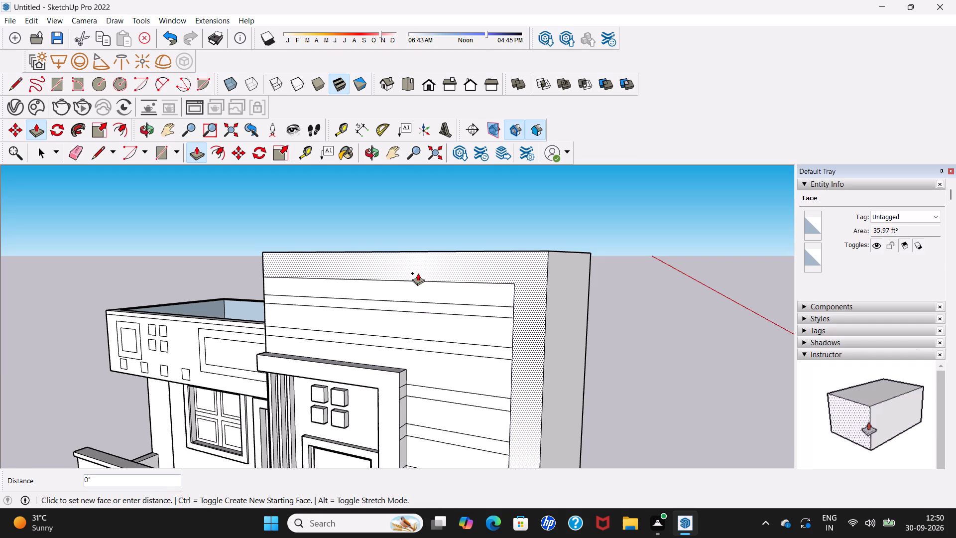
left_click(411, 282)
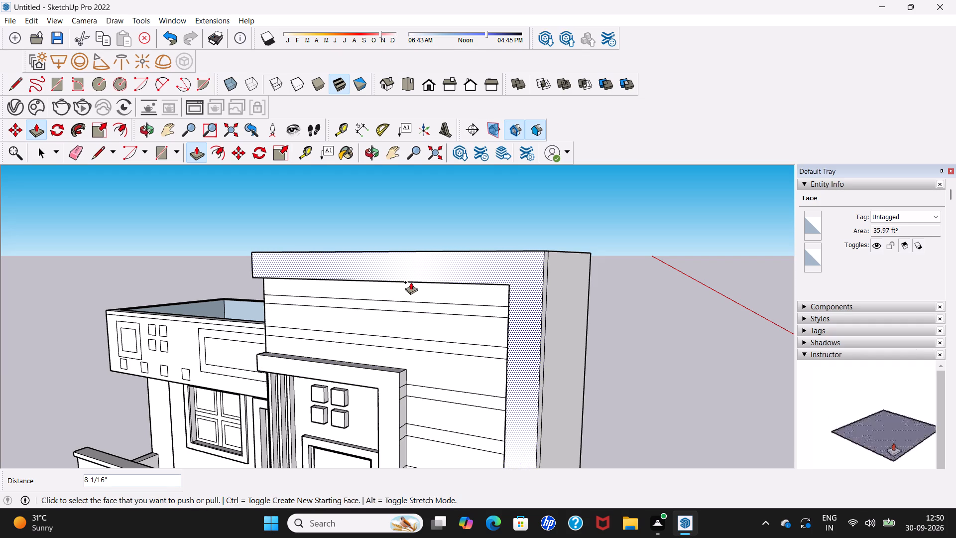
middle_click_drag(401, 329, 534, 253)
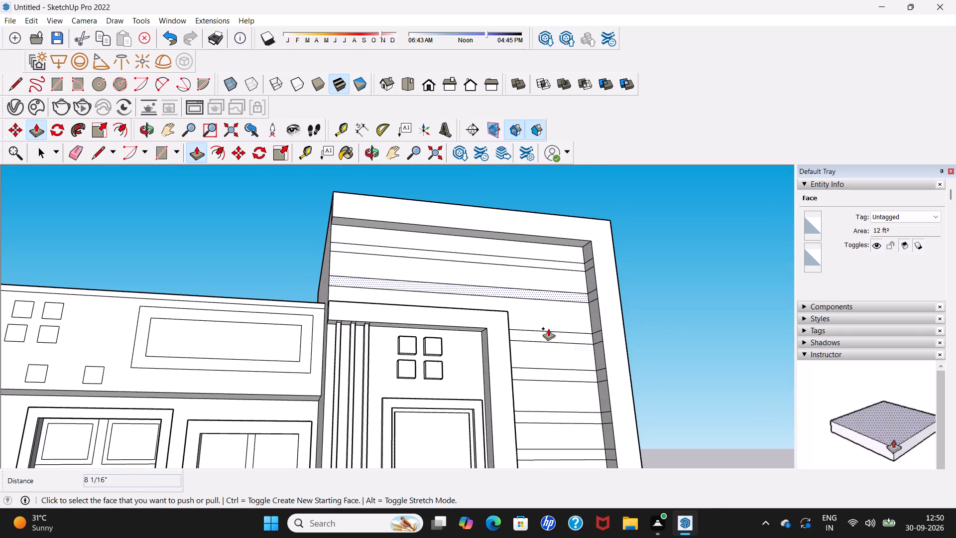
key("space")
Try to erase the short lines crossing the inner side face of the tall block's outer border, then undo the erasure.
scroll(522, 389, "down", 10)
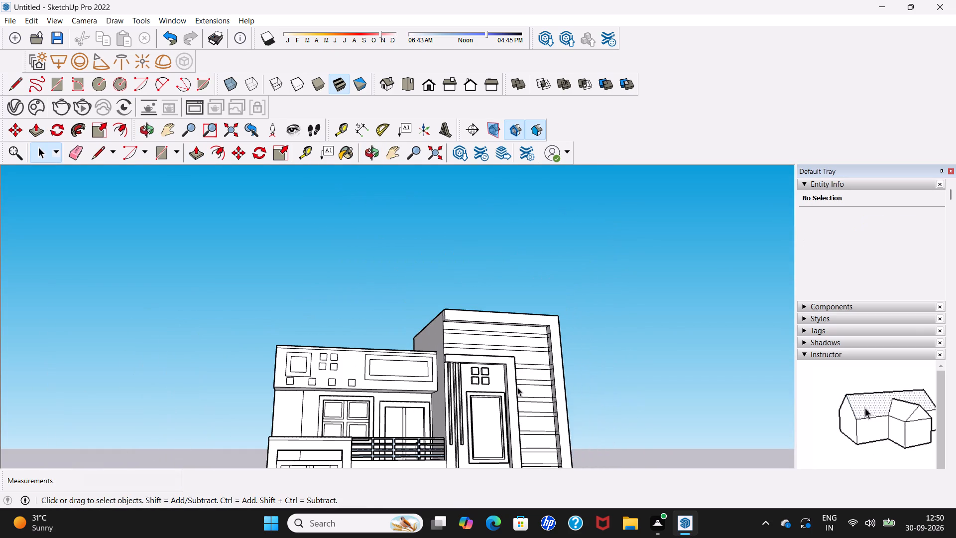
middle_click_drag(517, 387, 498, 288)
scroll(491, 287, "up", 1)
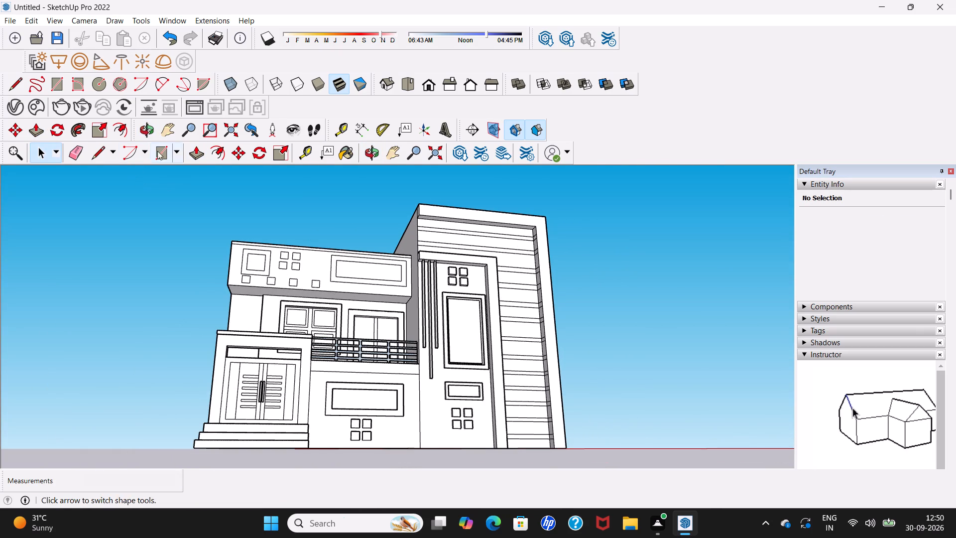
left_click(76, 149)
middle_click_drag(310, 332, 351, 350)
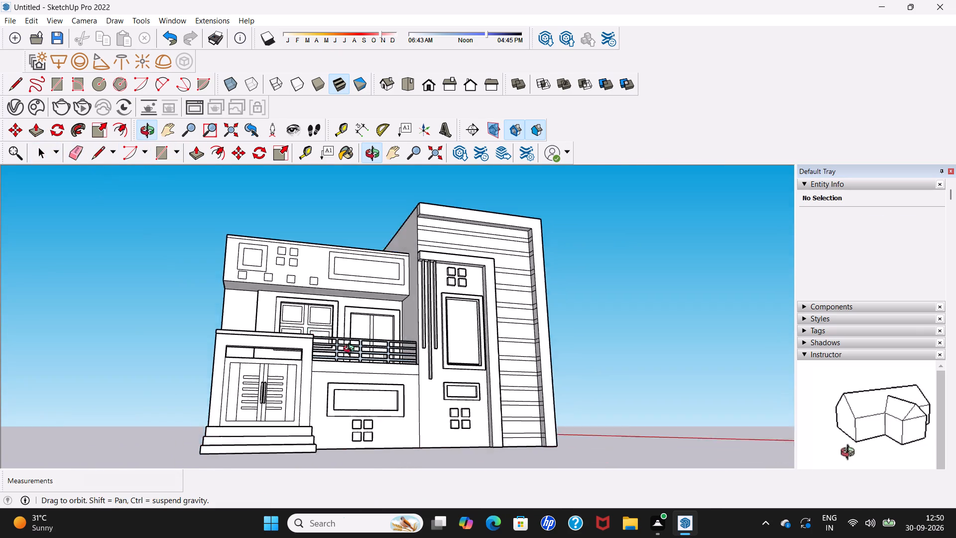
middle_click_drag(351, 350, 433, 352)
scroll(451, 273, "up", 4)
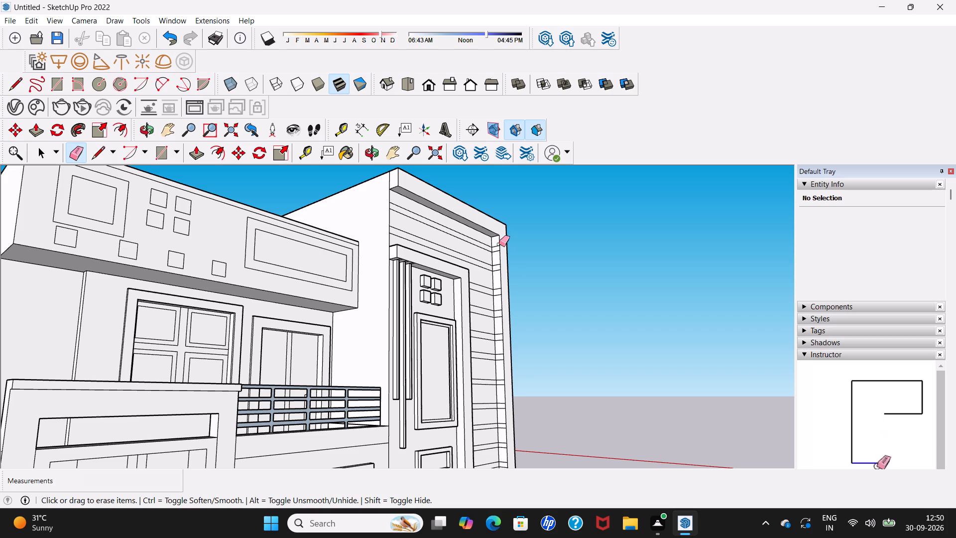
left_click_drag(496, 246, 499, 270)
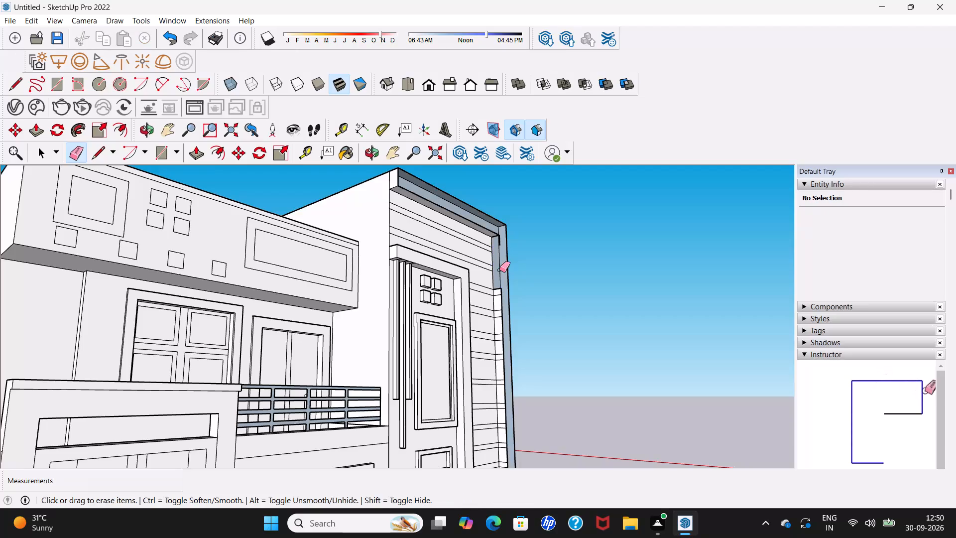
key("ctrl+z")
Erase the short lines crossing the inner side face of the tall block's outer border along its upper part.
scroll(492, 284, "up", 3)
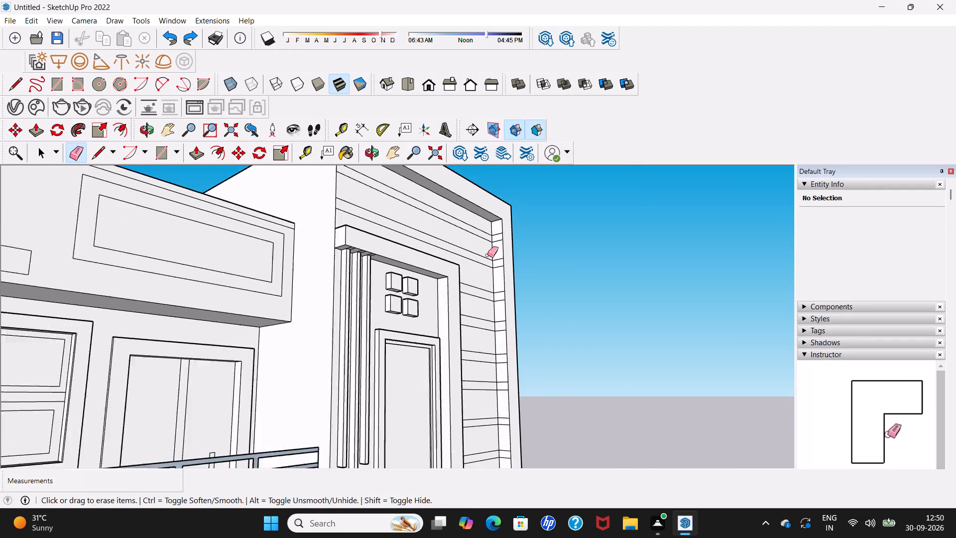
scroll(487, 255, "up", 2)
left_click_drag(498, 227, 500, 259)
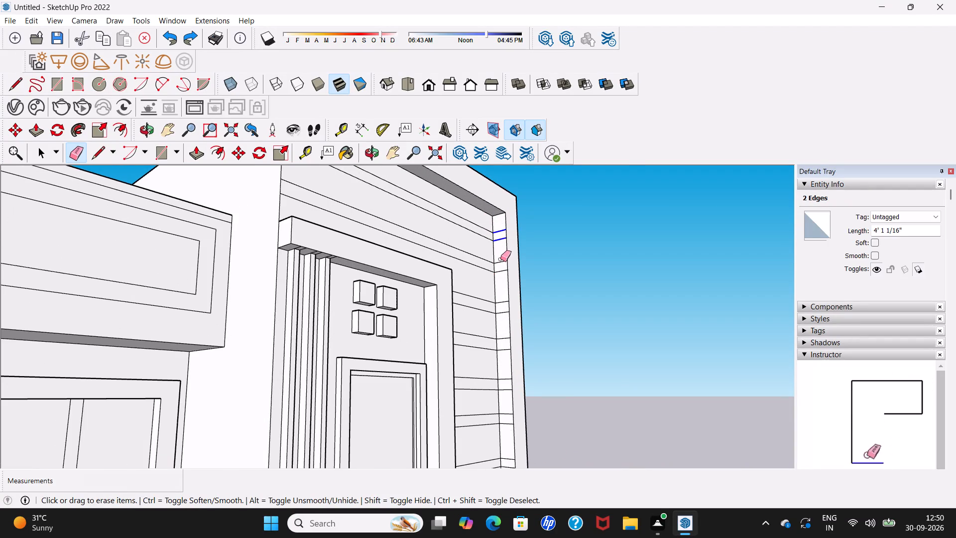
left_click_drag(500, 259, 499, 314)
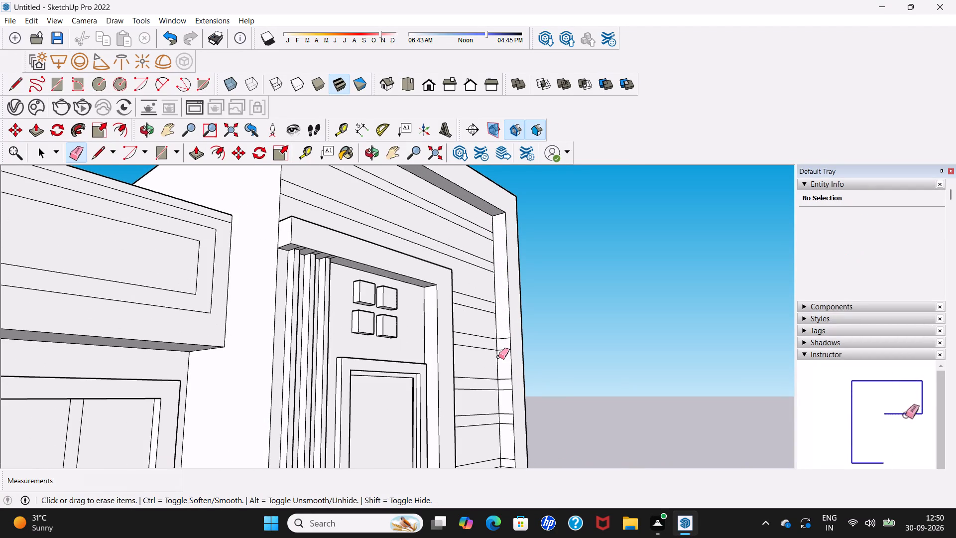
scroll(498, 357, "up", 3)
left_click_drag(502, 329, 506, 354)
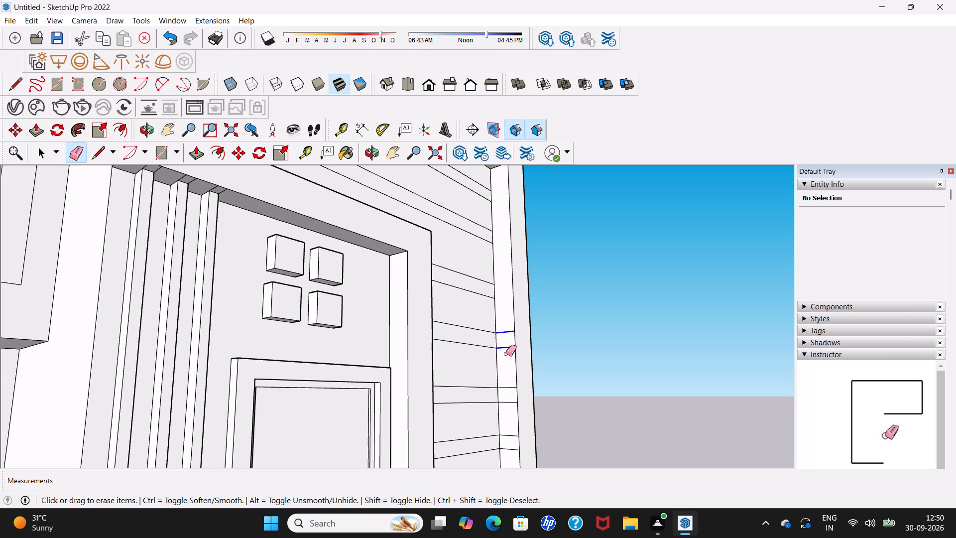
left_click_drag(506, 354, 506, 411)
Erase the remaining short lines crossing the outer border's inner side face, down to the base of the tall block.
scroll(500, 422, "down", 5)
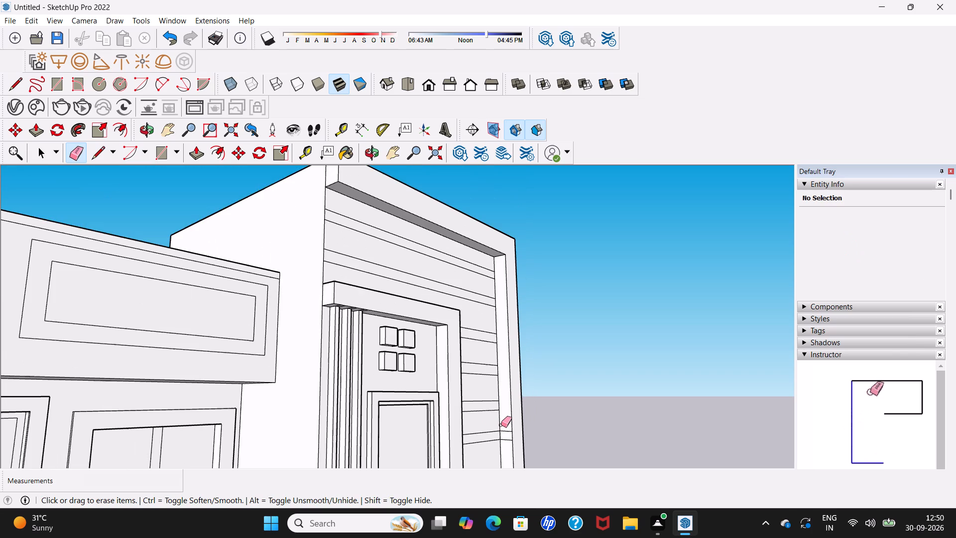
middle_click_drag(501, 425, 493, 225)
left_click_drag(496, 223, 500, 235)
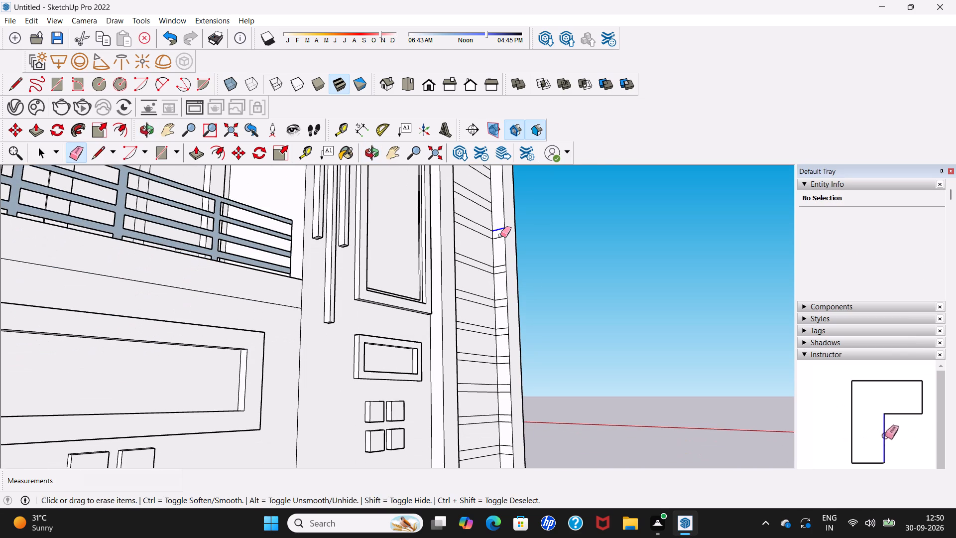
left_click_drag(500, 235, 500, 238)
left_click_drag(499, 267, 501, 306)
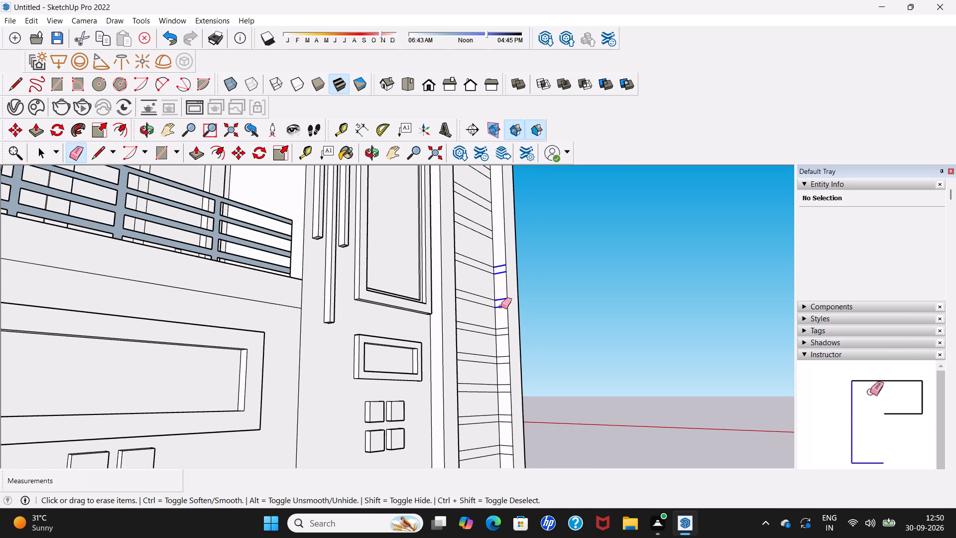
left_click_drag(501, 306, 501, 316)
left_click_drag(501, 329, 504, 365)
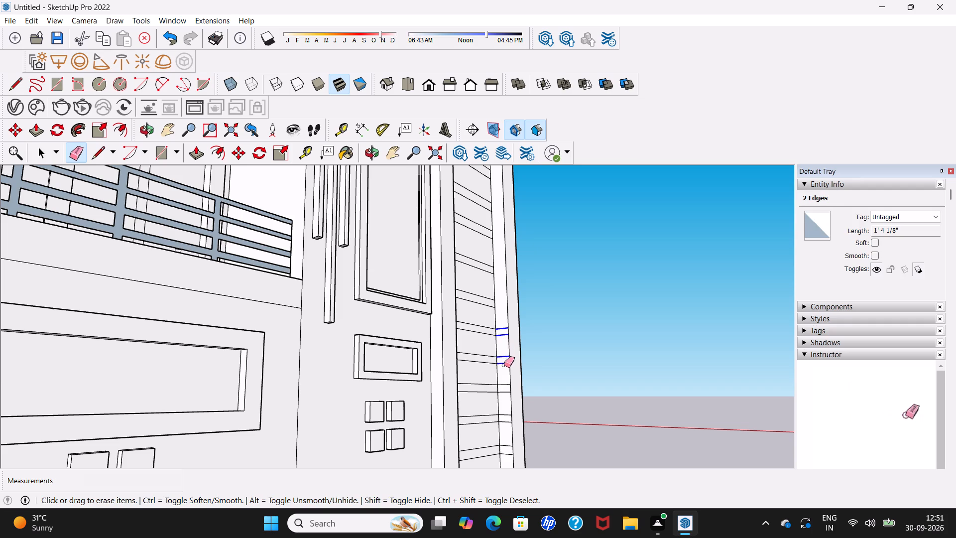
left_click_drag(504, 365, 504, 366)
scroll(501, 365, "down", 6)
scroll(500, 383, "up", 7)
left_click_drag(502, 368, 502, 426)
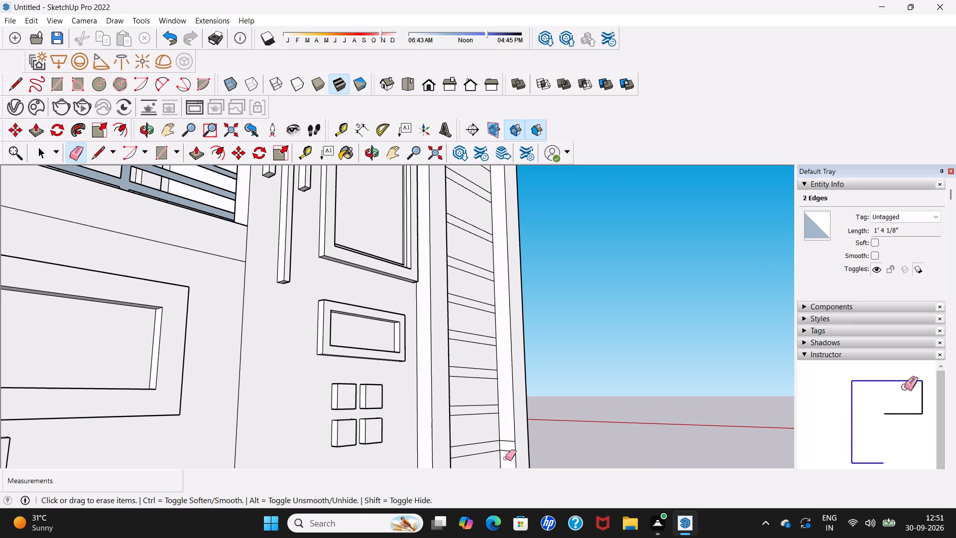
middle_click_drag(506, 452, 507, 320, "shift")
scroll(507, 320, "up", 3, "shift")
left_click_drag(509, 305, 510, 323)
scroll(507, 314, "down", 5)
Erase the short lines crossing the side face of the L-shaped border around the panel area, from its foot up to mid-height.
middle_click_drag(500, 306, 198, 378)
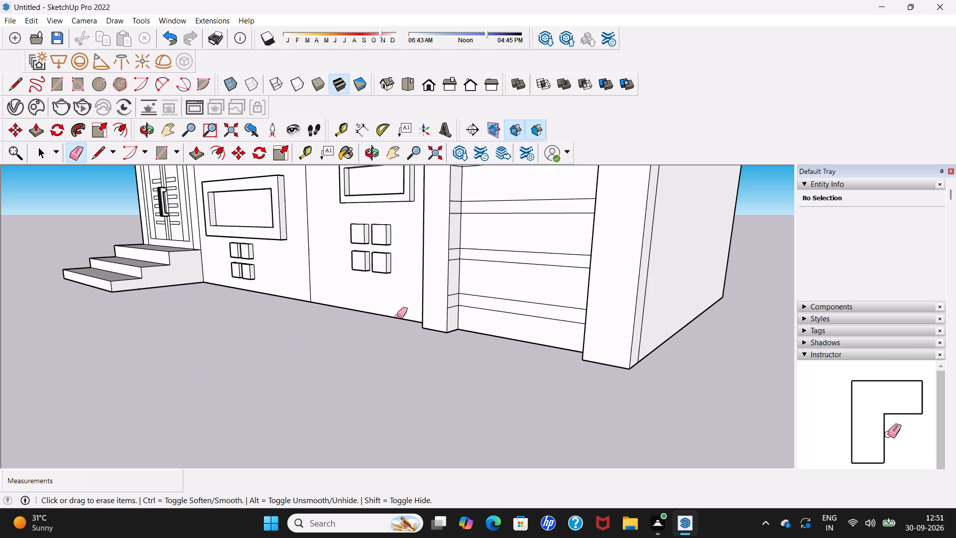
left_click_drag(454, 307, 450, 286)
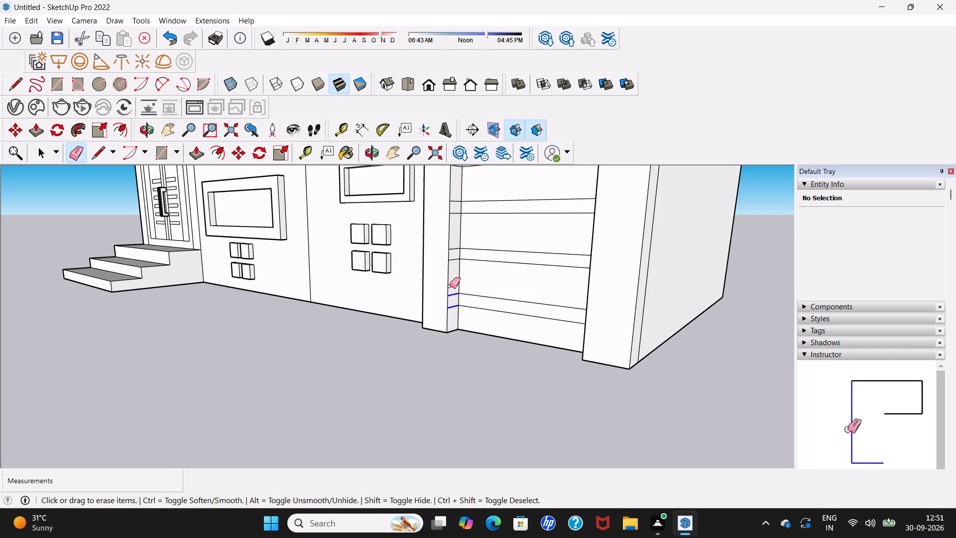
left_click_drag(450, 286, 455, 208)
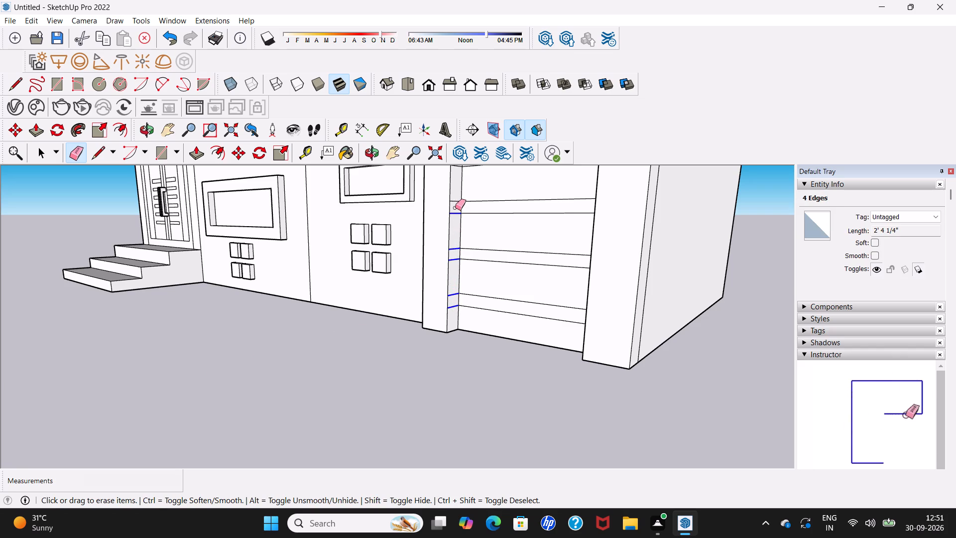
left_click_drag(455, 208, 455, 201)
scroll(455, 200, "down", 9)
middle_click_drag(459, 217, 462, 221, "shift")
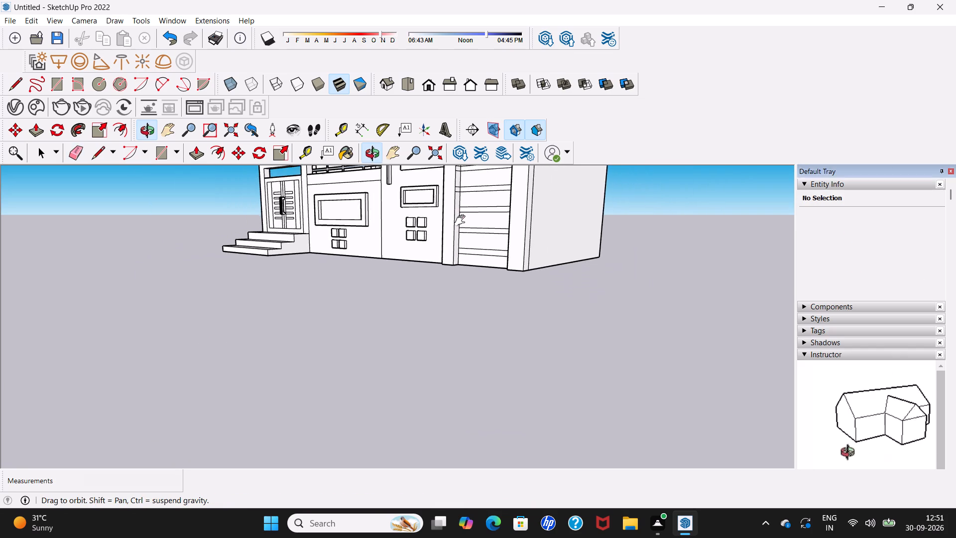
middle_click_drag(462, 221, 410, 413, "shift")
scroll(406, 405, "up", 3)
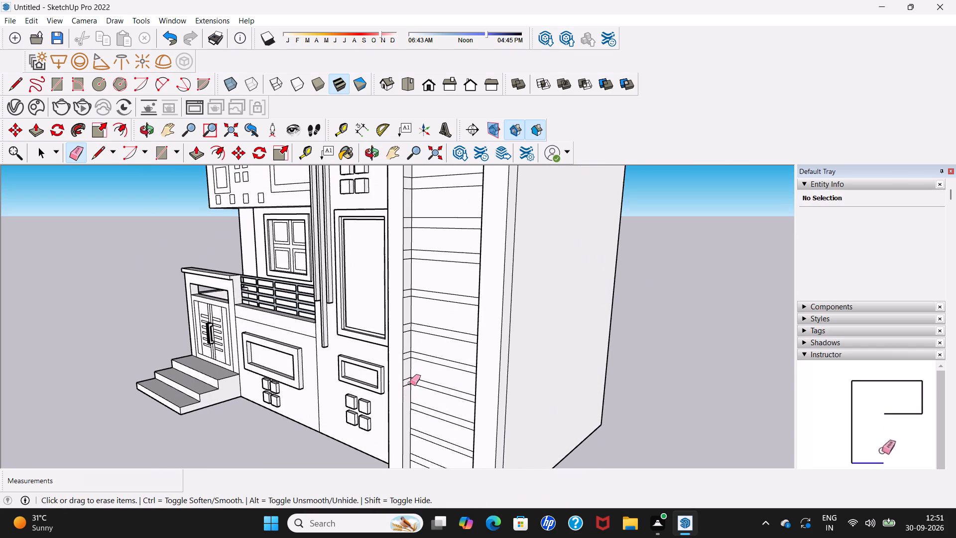
middle_click_drag(410, 383, 358, 385)
scroll(358, 384, "up", 3)
left_click_drag(358, 390, 359, 365)
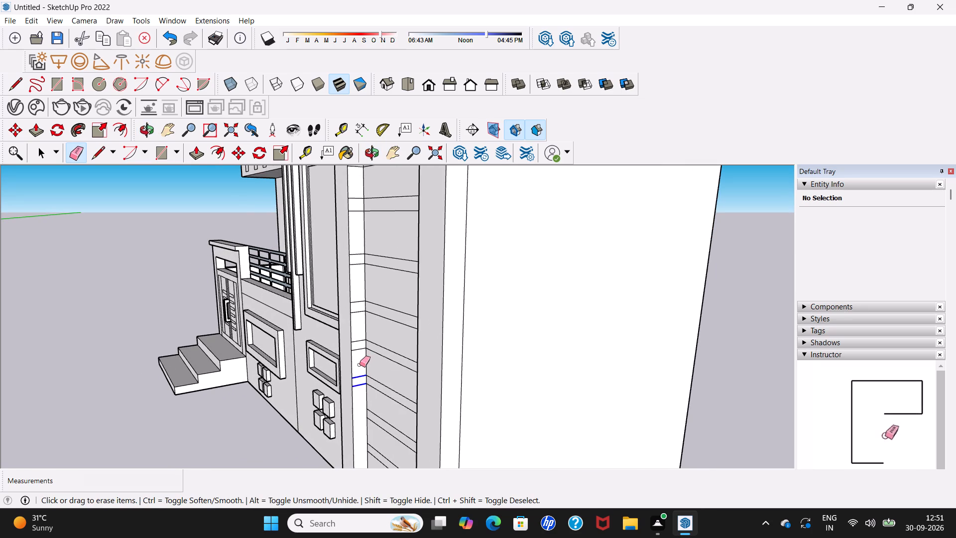
left_click_drag(359, 365, 357, 291)
left_click_drag(356, 274, 356, 190)
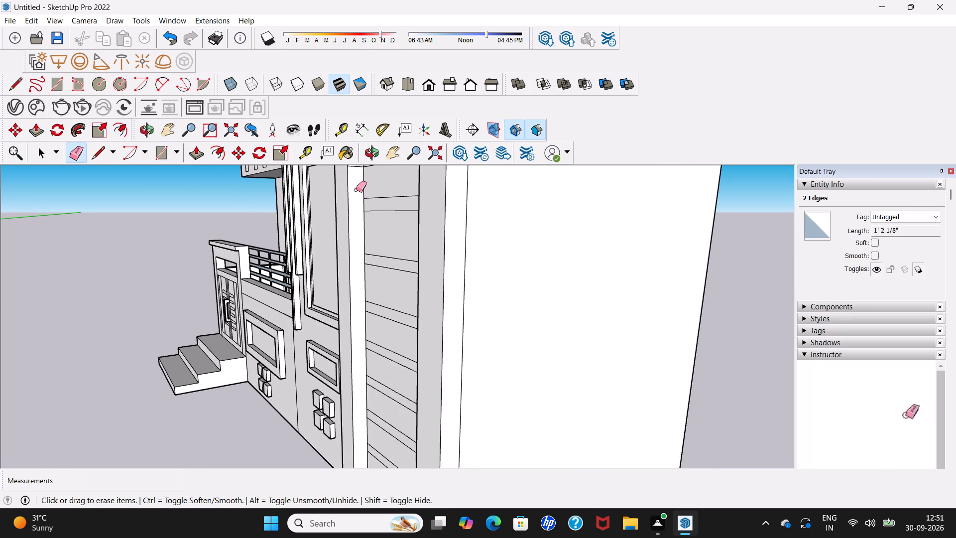
Erase the remaining short lines on the panel-area border's side face, up to its top corner.
scroll(356, 190, "down", 7)
middle_click_drag(358, 214, 337, 375, "shift")
scroll(336, 376, "up", 3)
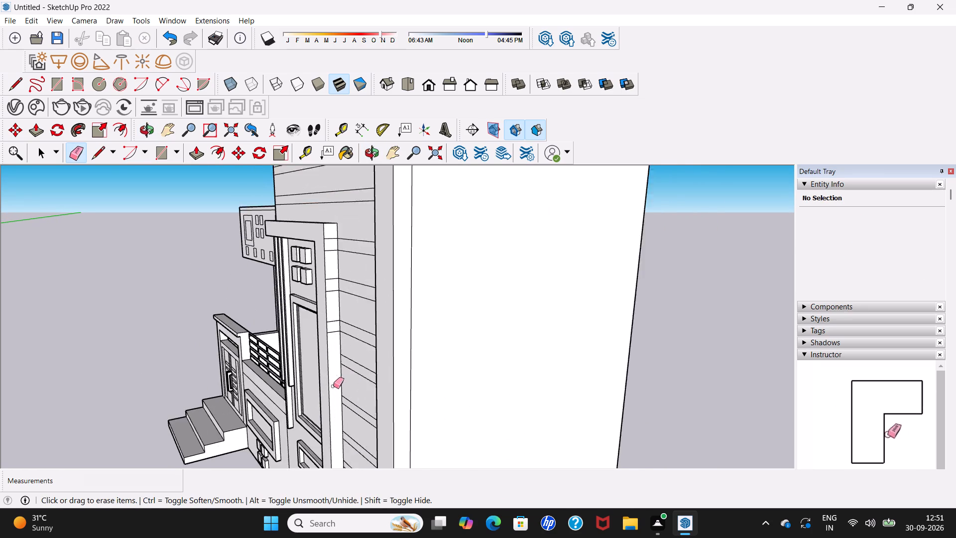
scroll(333, 386, "up", 2)
left_click_drag(335, 329, 331, 269)
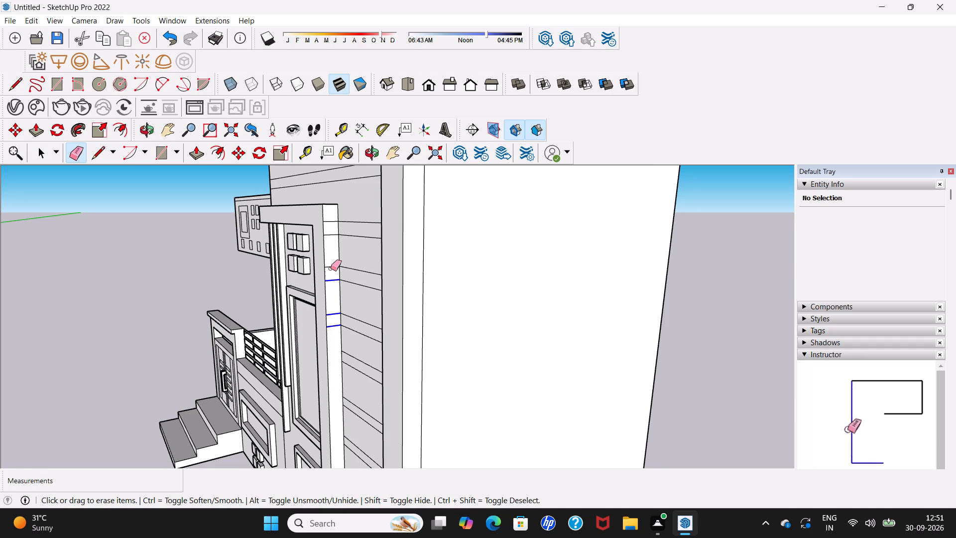
left_click_drag(331, 269, 331, 216)
Examine the tall block's cleaned borders and the whole house front from several angles.
scroll(331, 236, "down", 2)
middle_click_drag(334, 269, 446, 323)
middle_click_drag(448, 317, 451, 307)
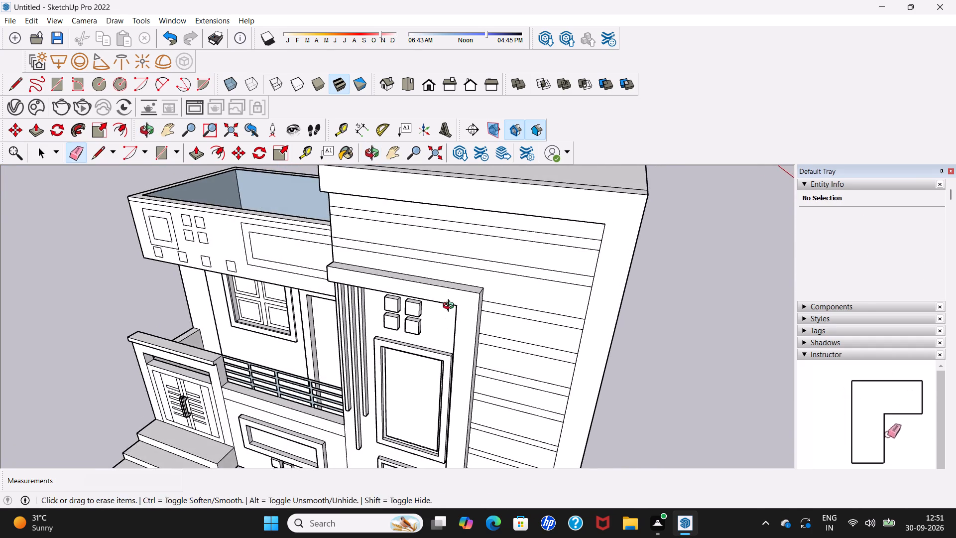
middle_click_drag(451, 307, 529, 225)
scroll(529, 225, "down", 6)
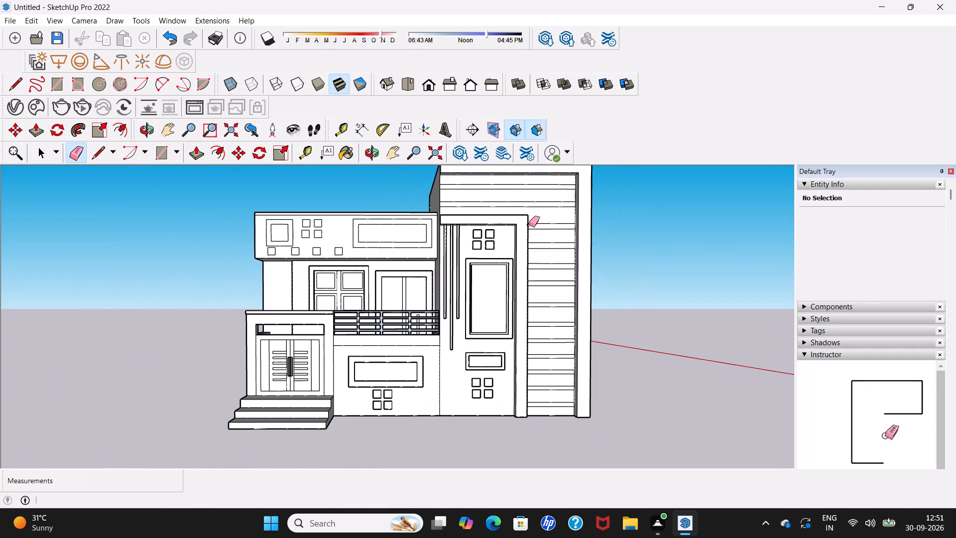
middle_click_drag(529, 225, 494, 383, "shift")
middle_click_drag(488, 373, 494, 274)
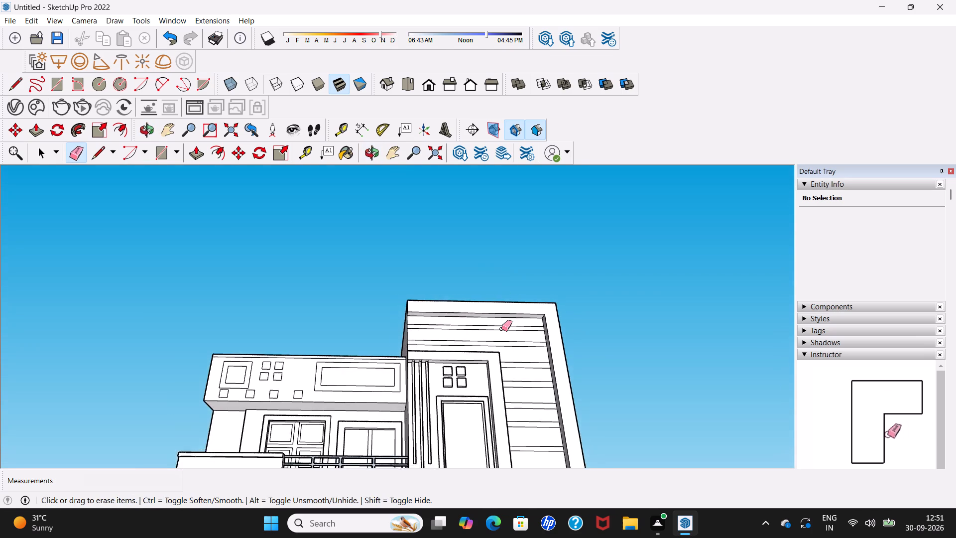
scroll(501, 329, "up", 2)
scroll(501, 329, "down", 8)
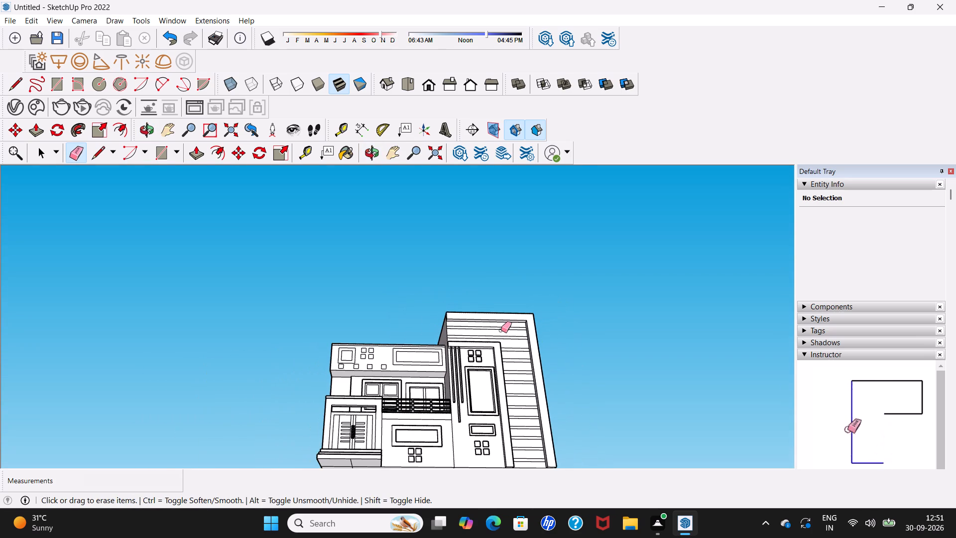
middle_click_drag(500, 331, 359, 374)
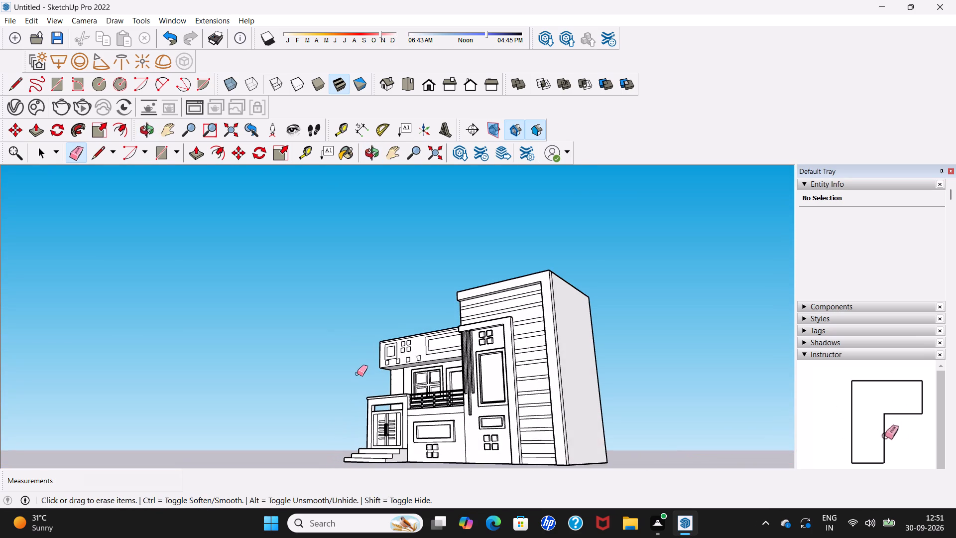
key("space")
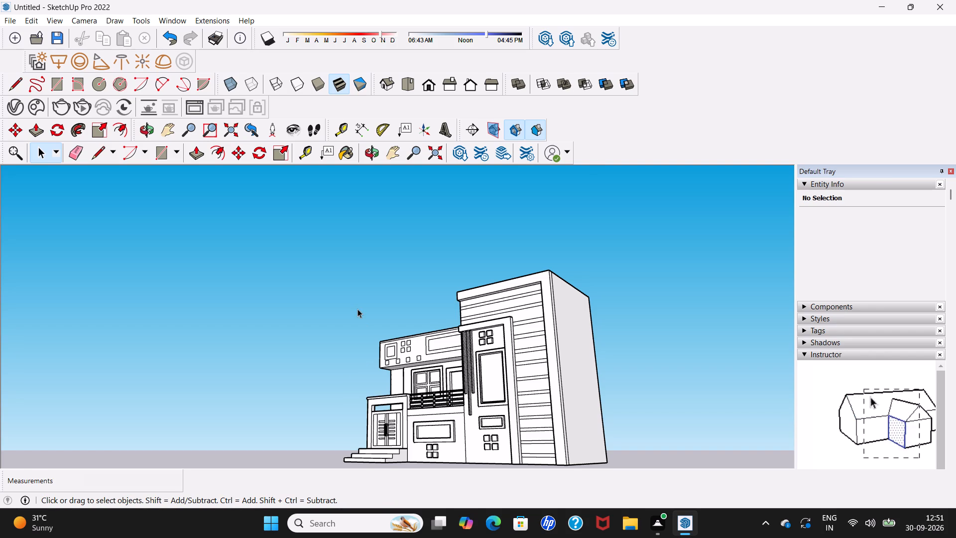
scroll(367, 317, "down", 4)
middle_click_drag(442, 374, 446, 377)
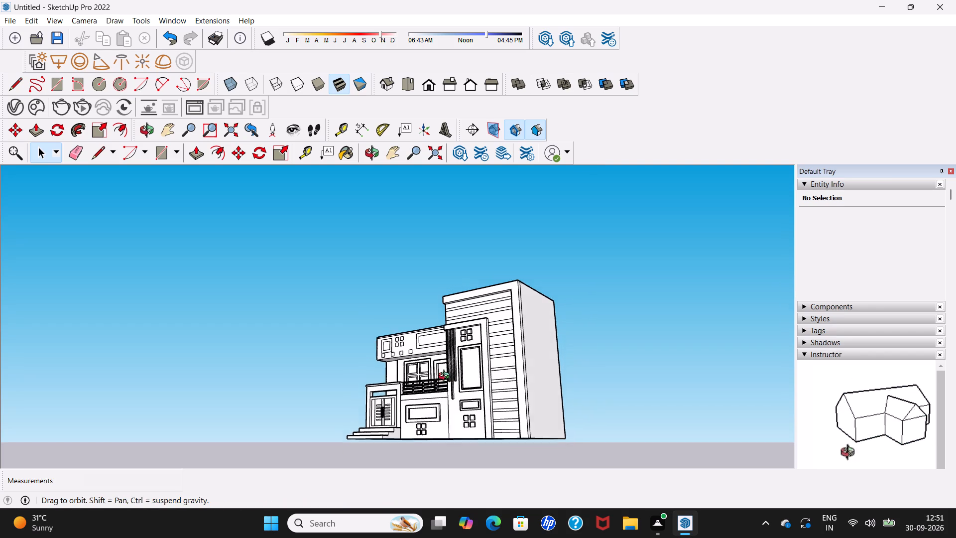
middle_click_drag(446, 377, 517, 421)
scroll(491, 391, "up", 5)
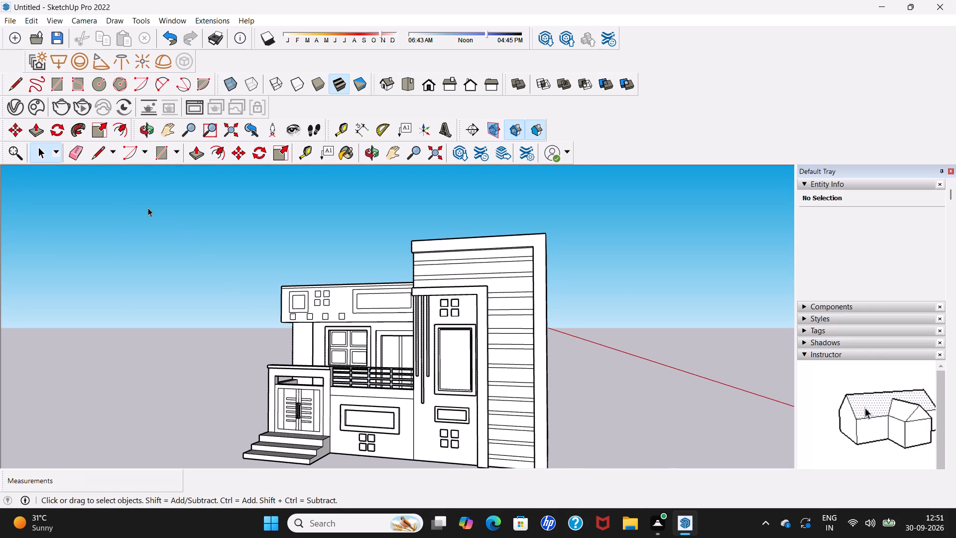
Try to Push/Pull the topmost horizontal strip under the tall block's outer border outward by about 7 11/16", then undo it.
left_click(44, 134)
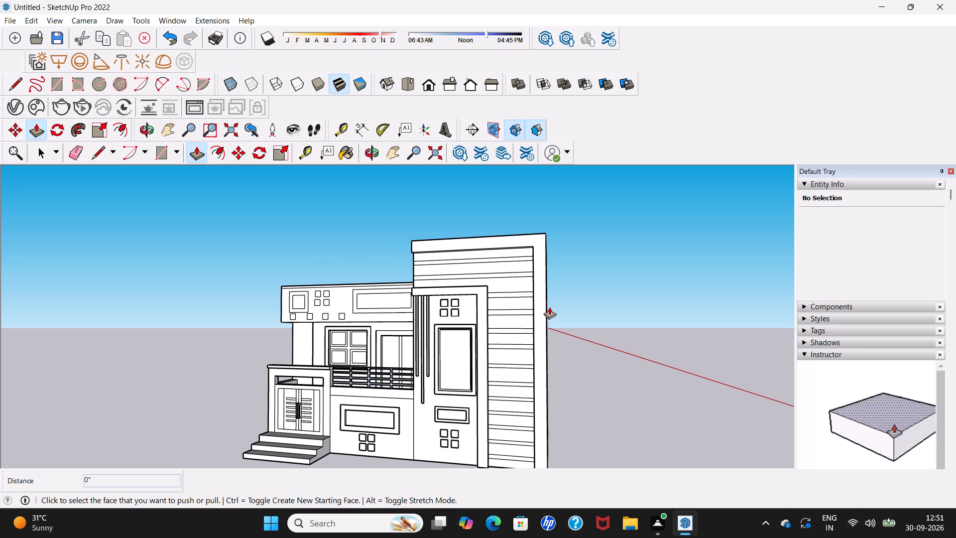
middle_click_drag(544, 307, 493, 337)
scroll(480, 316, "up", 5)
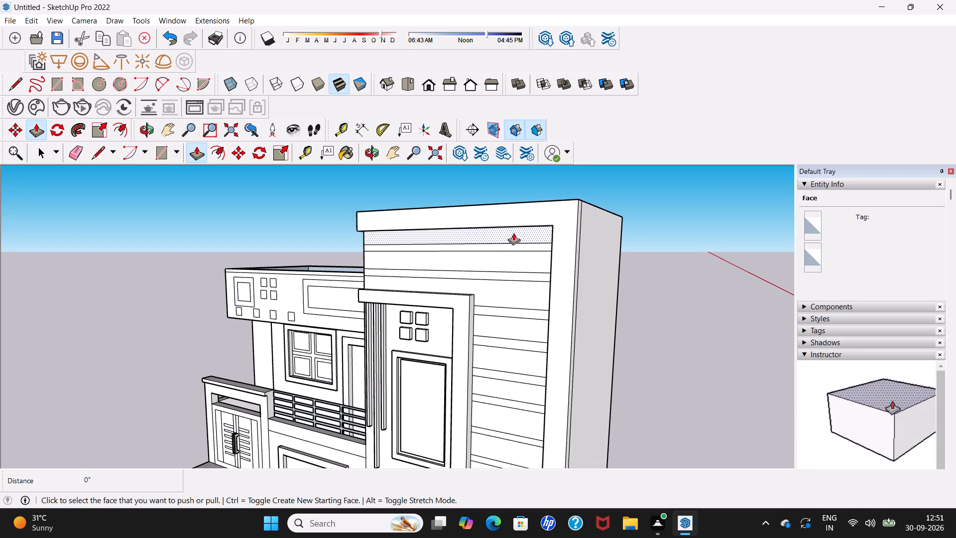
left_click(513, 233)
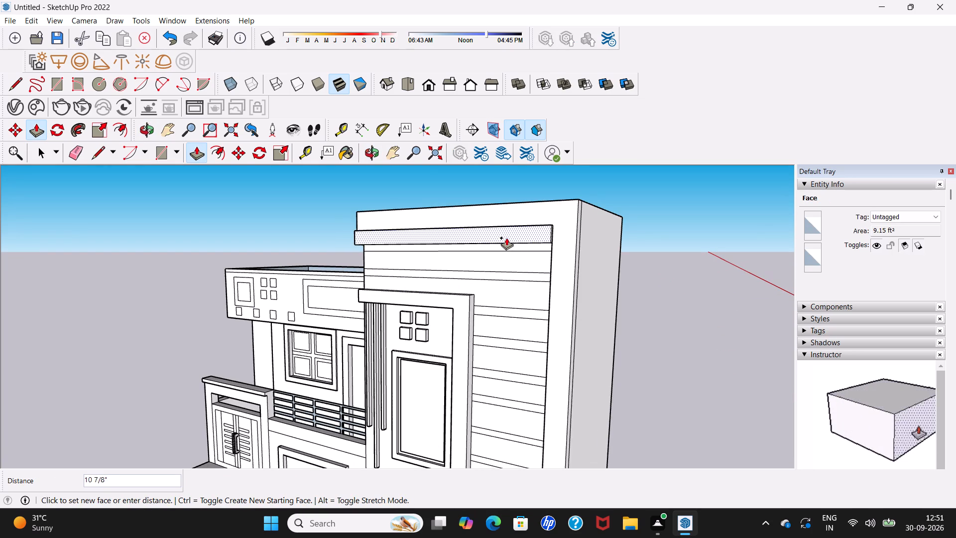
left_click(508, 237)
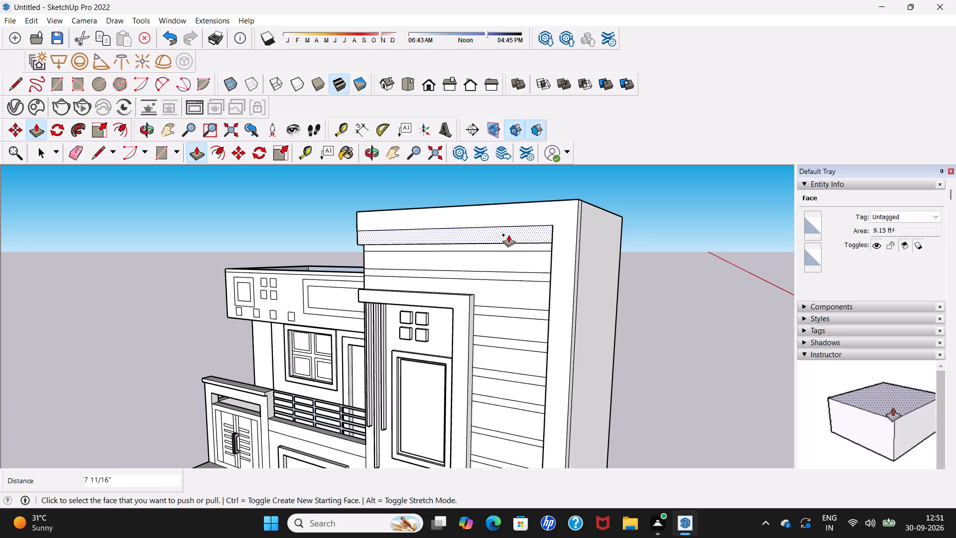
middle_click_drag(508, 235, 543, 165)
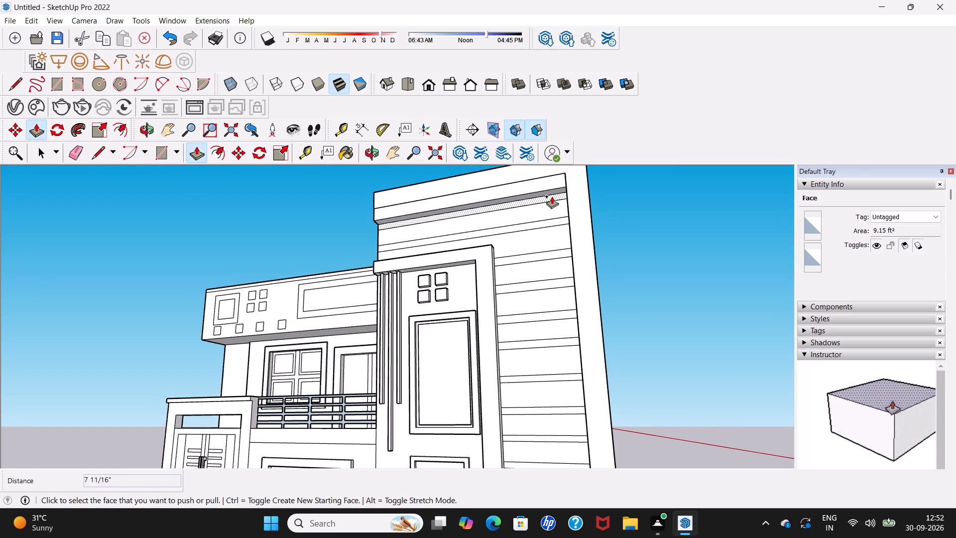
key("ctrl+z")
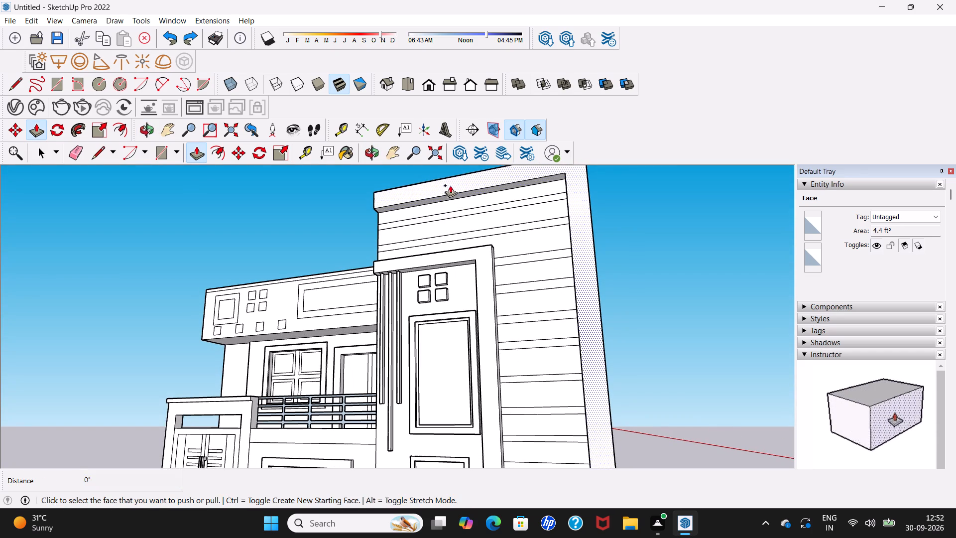
Push/Pull the topmost horizontal strip under the tall block's outer border outward by about 5 7/16".
left_click(465, 198)
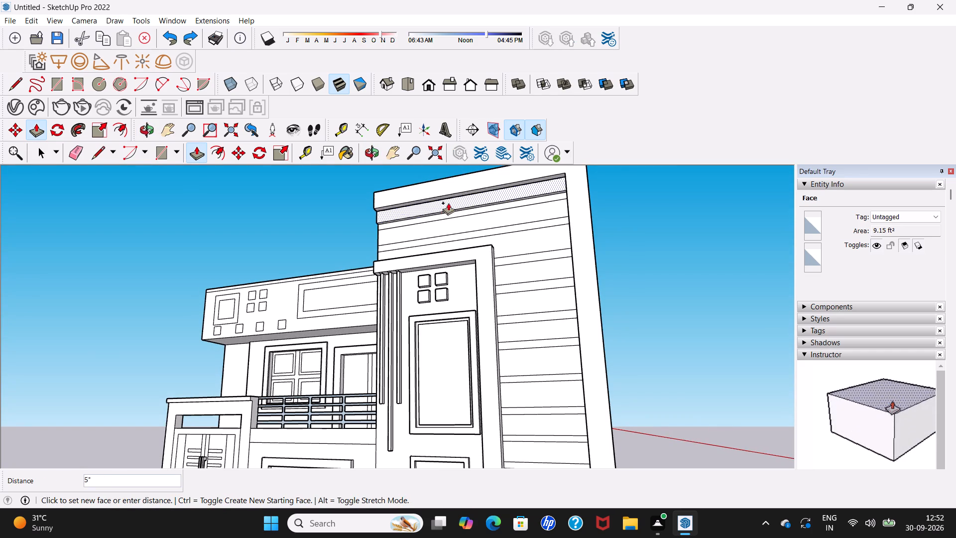
left_click(452, 203)
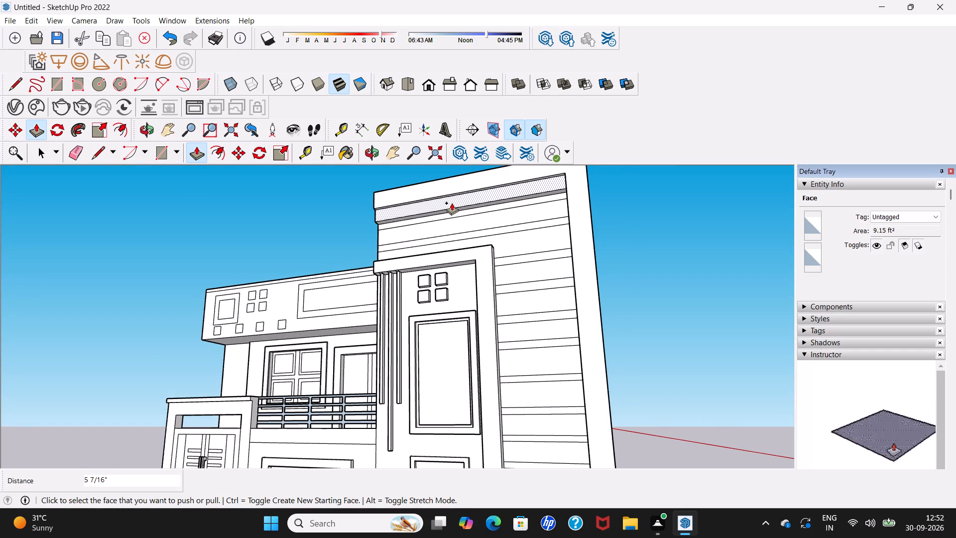
Push/Pull the tall block's second and third horizontal strips from the top outward, flush with the raised strip above, about 5 1/2".
left_click(461, 216)
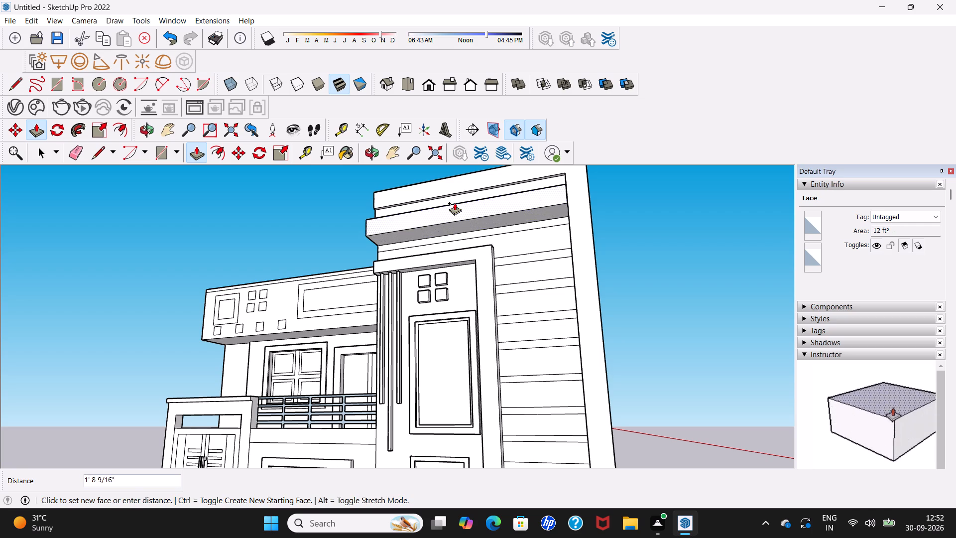
middle_click_drag(456, 204, 465, 302)
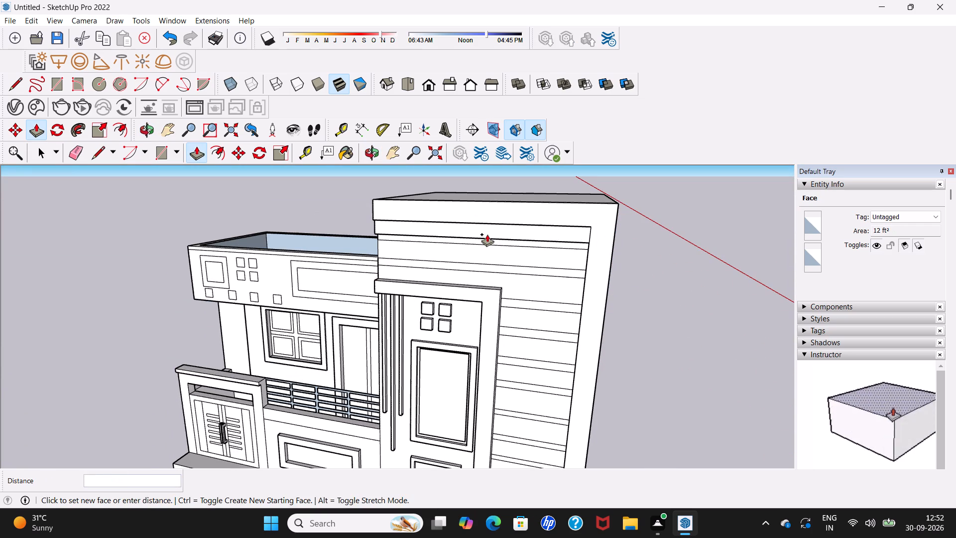
left_click(487, 232)
middle_click_drag(496, 263, 419, 232)
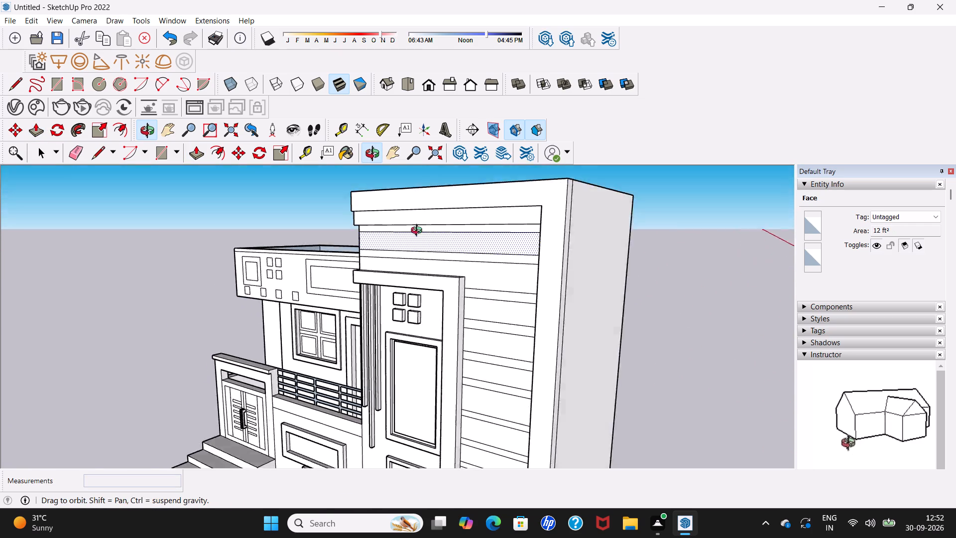
middle_click_drag(419, 232, 398, 203)
left_click(431, 208)
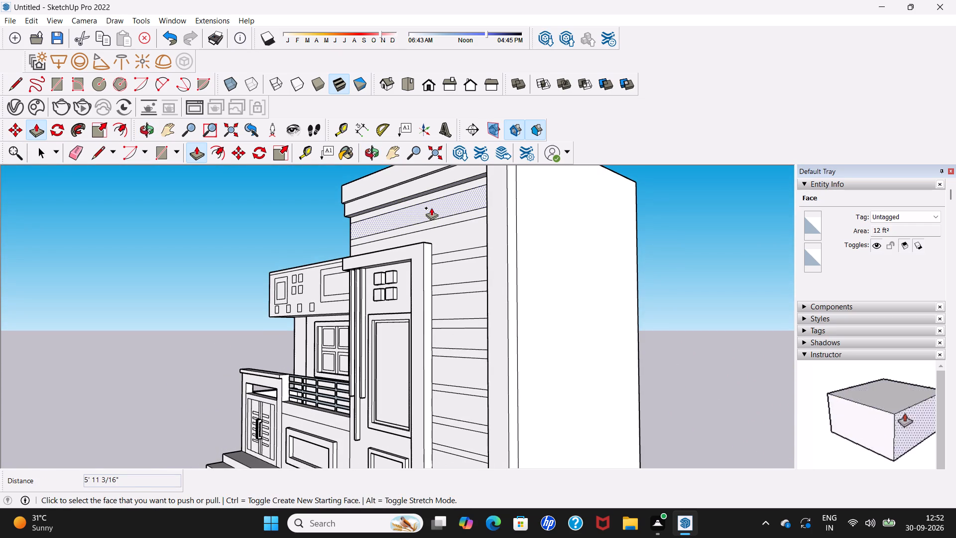
left_click(420, 208)
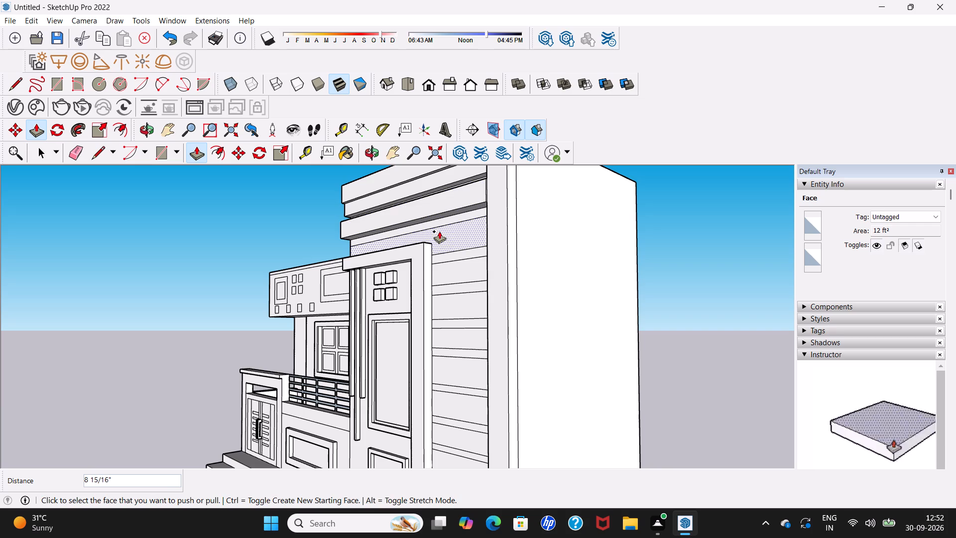
left_click(441, 233)
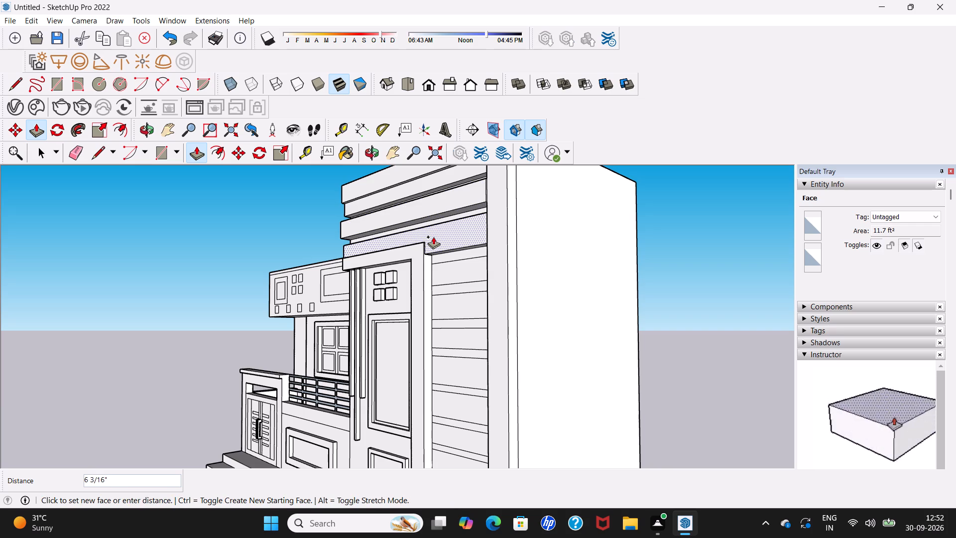
left_click(434, 236)
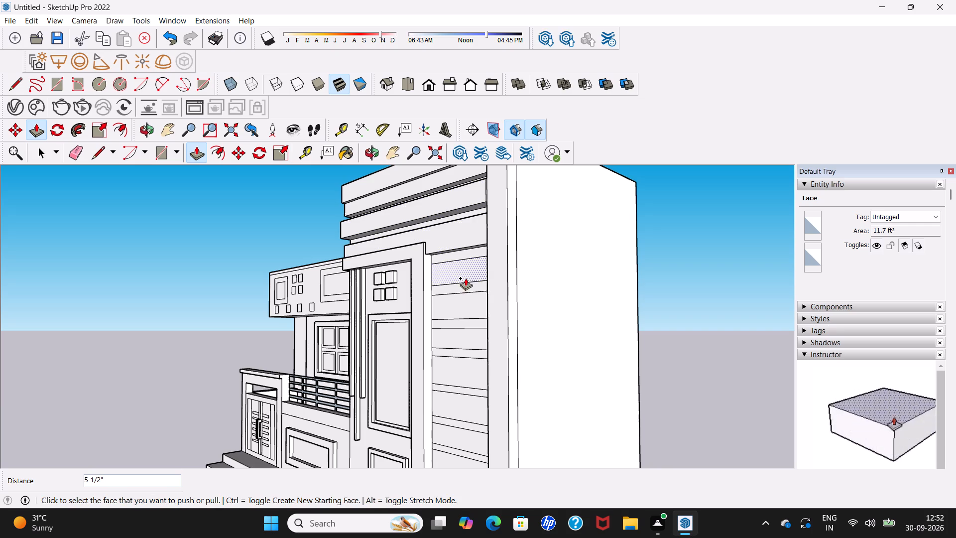
Push/Pull the first four horizontal strips beside the tall block's panel-area border outward by about 5 1/2" each.
left_click(467, 270)
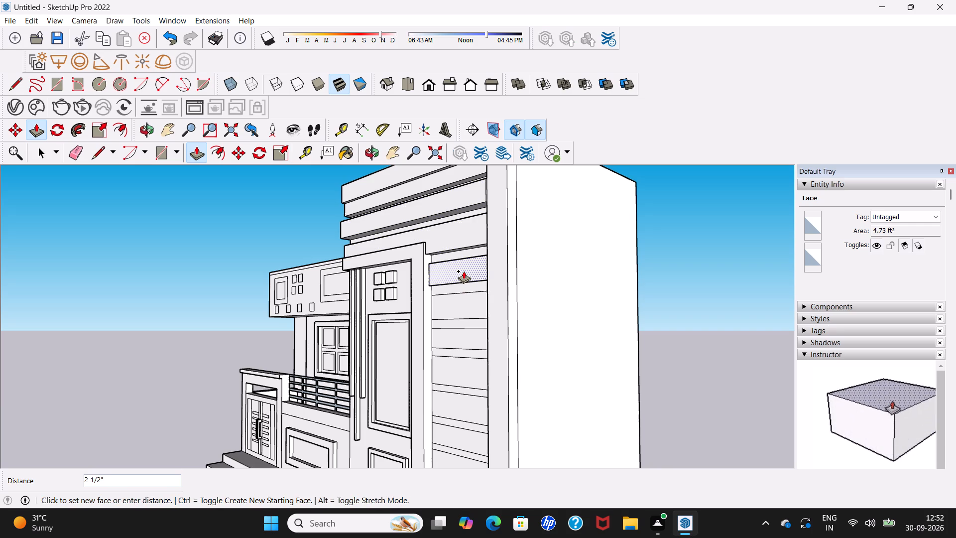
left_click(468, 234)
left_click(467, 300)
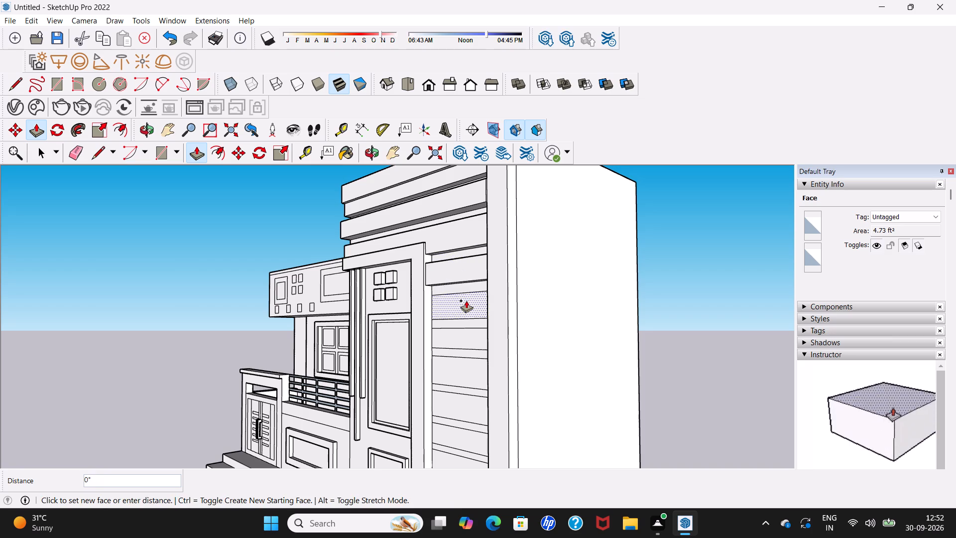
left_click(459, 263)
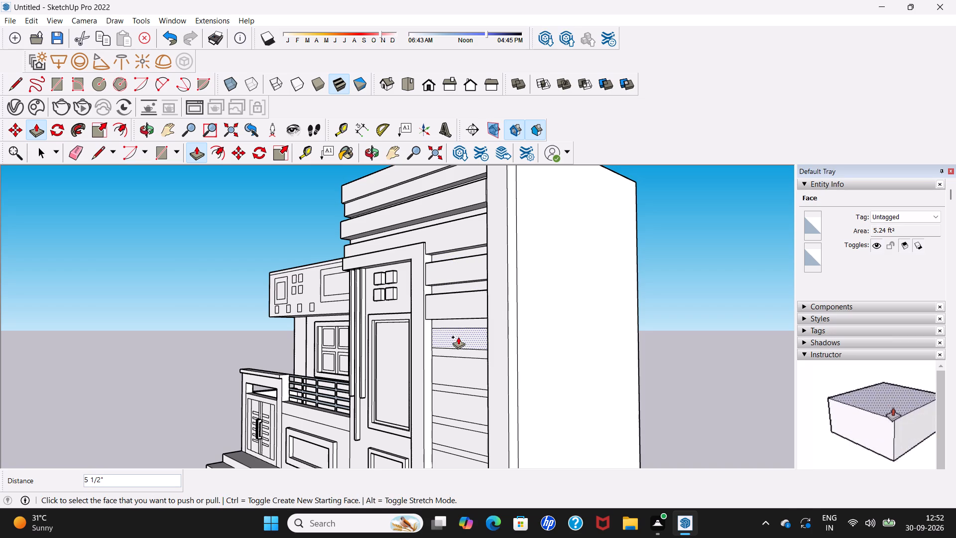
left_click(458, 337)
left_click(456, 303)
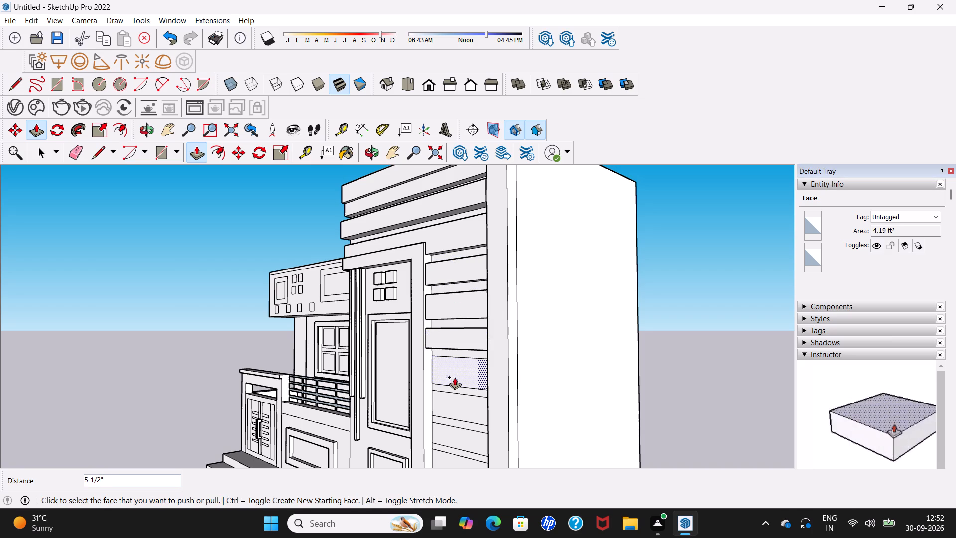
left_click(455, 379)
left_click(464, 325)
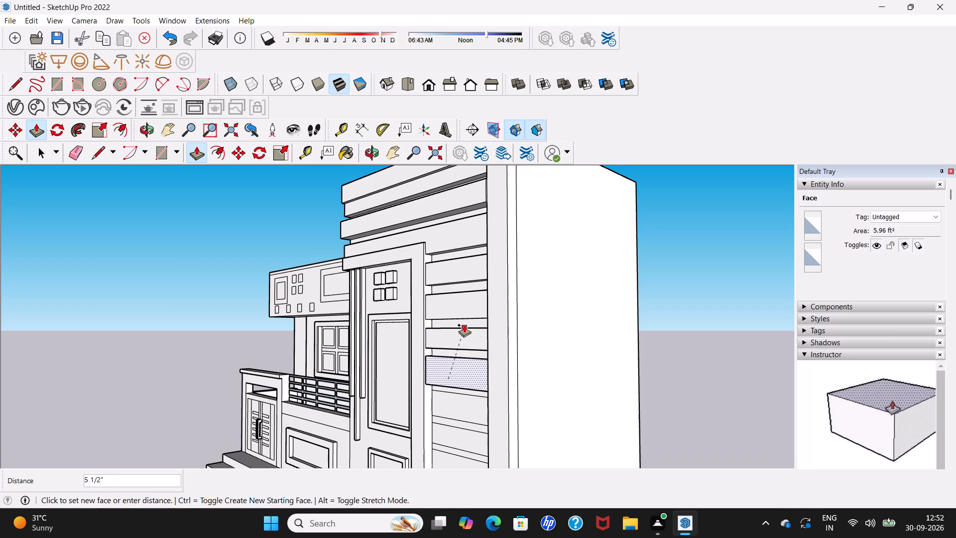
Push/Pull the fifth and sixth strips beside the panel-area border outward, flush with the raised strips above, about 5 1/2".
scroll(467, 377, "down", 5)
middle_click_drag(467, 377, 464, 341, "shift")
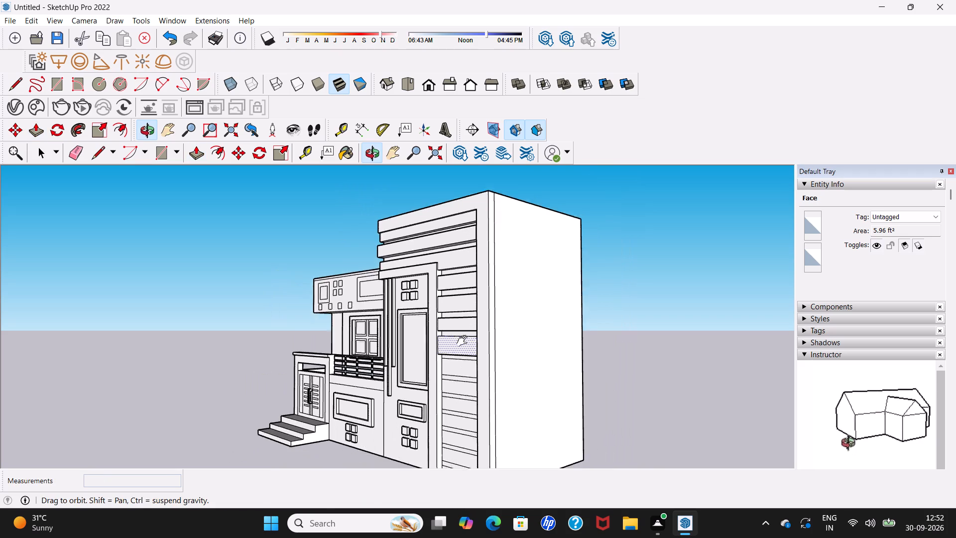
middle_click_drag(464, 341, 463, 295, "shift")
scroll(458, 332, "up", 3)
left_click(459, 309)
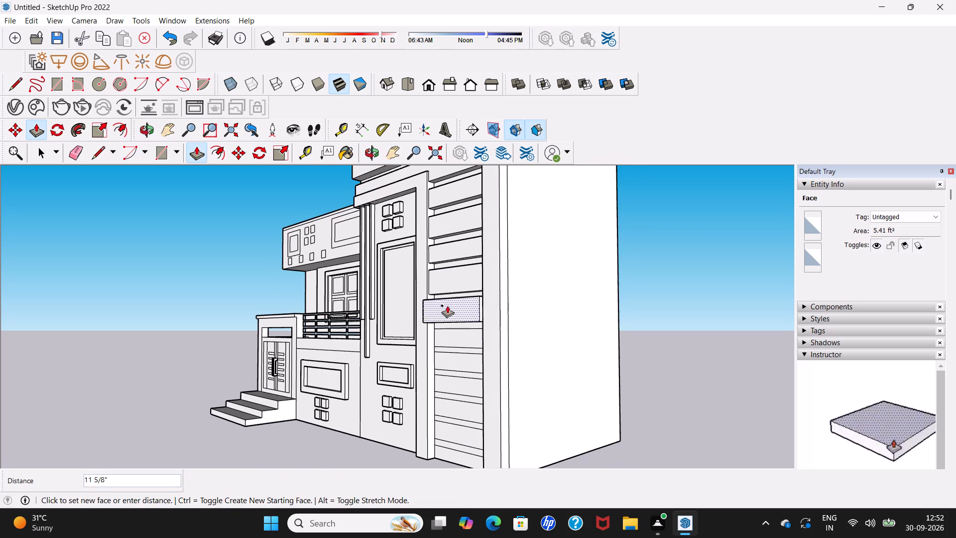
left_click(461, 275)
left_click(468, 335)
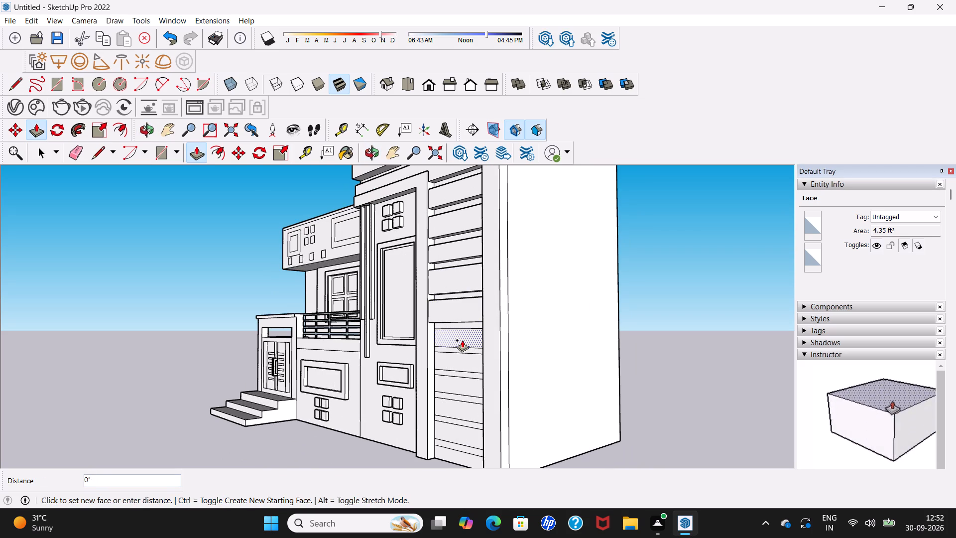
left_click(464, 305)
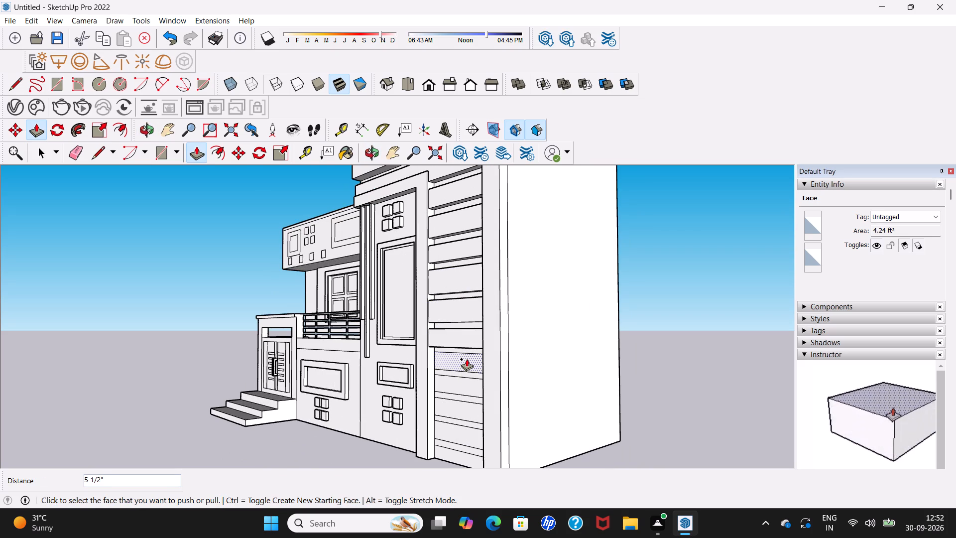
Push/Pull the seventh strip beside the panel-area border outward by about 5 3/8" and the two strips below it by about 5 1/2".
left_click(467, 359)
left_click(444, 358)
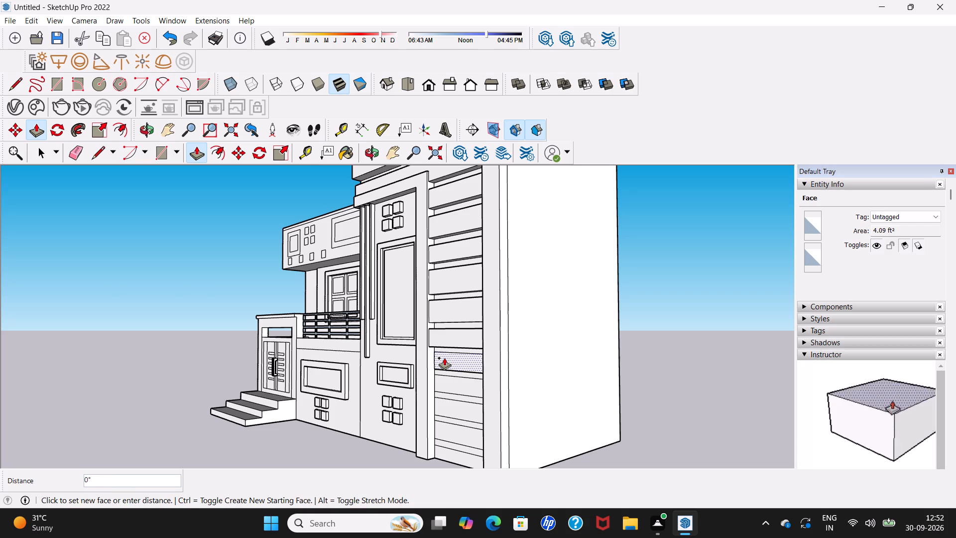
left_click(452, 328)
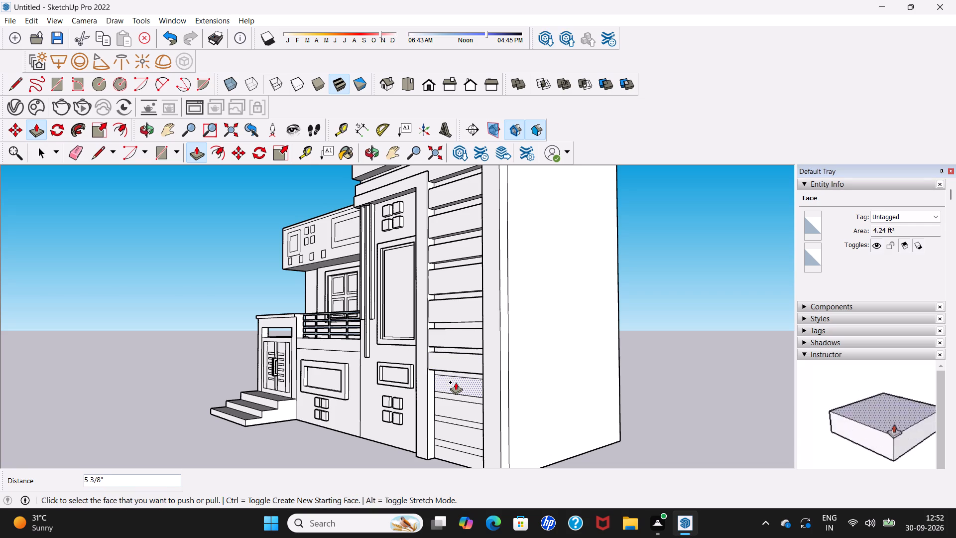
left_click(456, 383)
left_click(446, 357)
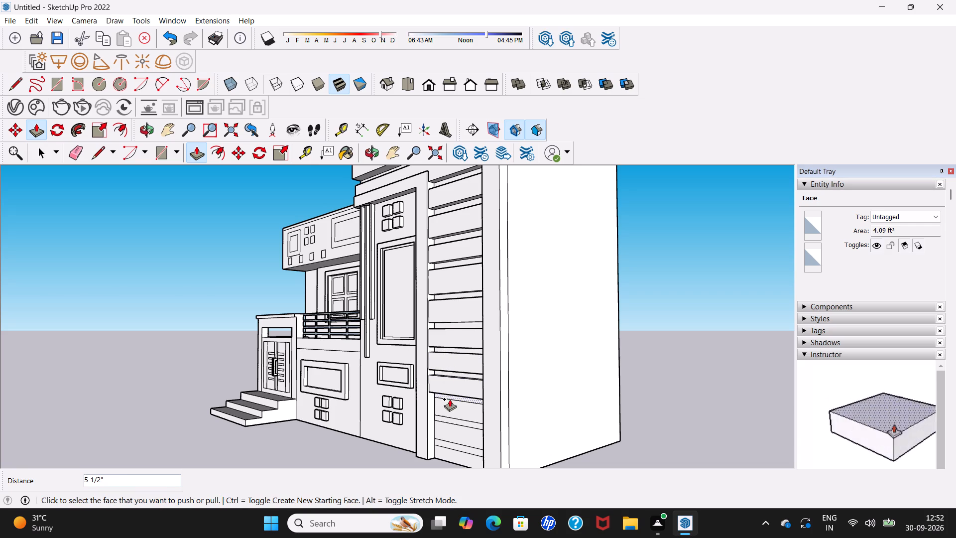
left_click(452, 405)
left_click(442, 379)
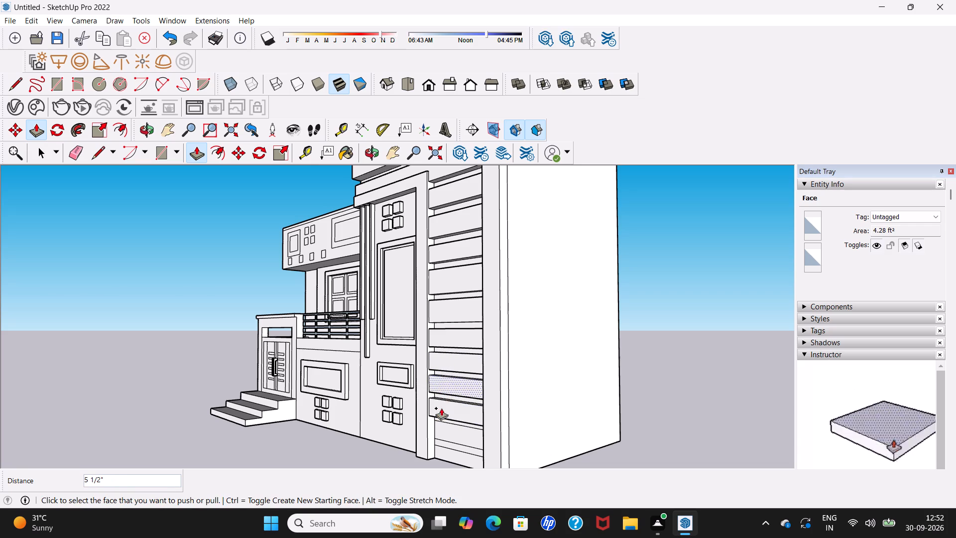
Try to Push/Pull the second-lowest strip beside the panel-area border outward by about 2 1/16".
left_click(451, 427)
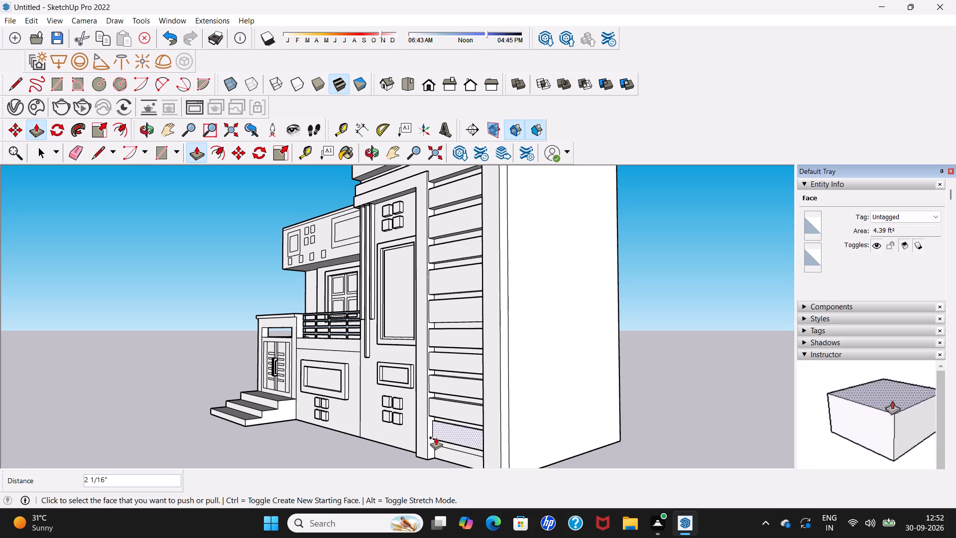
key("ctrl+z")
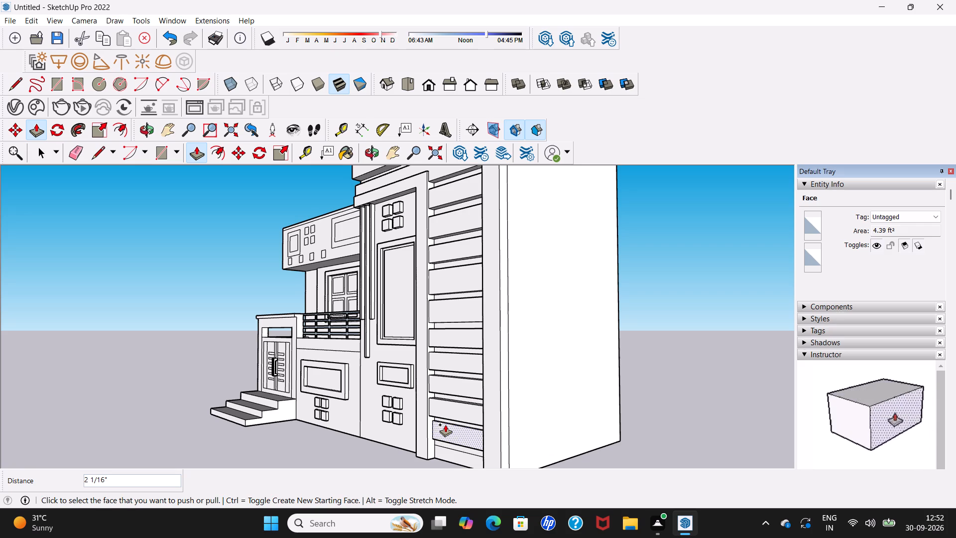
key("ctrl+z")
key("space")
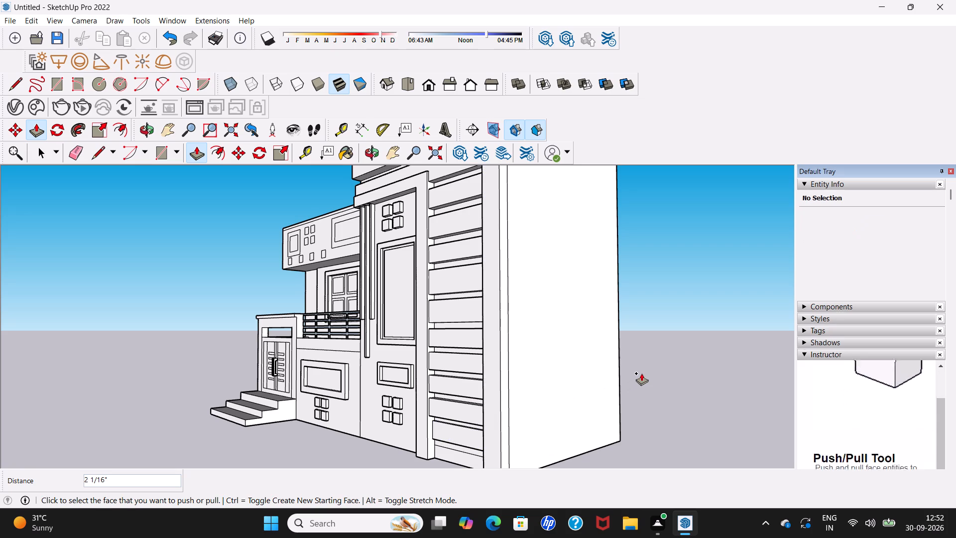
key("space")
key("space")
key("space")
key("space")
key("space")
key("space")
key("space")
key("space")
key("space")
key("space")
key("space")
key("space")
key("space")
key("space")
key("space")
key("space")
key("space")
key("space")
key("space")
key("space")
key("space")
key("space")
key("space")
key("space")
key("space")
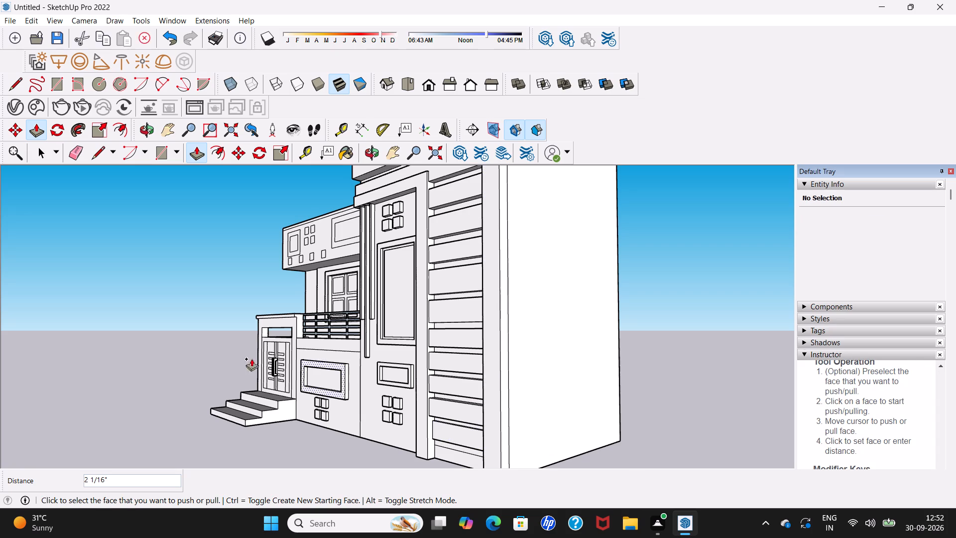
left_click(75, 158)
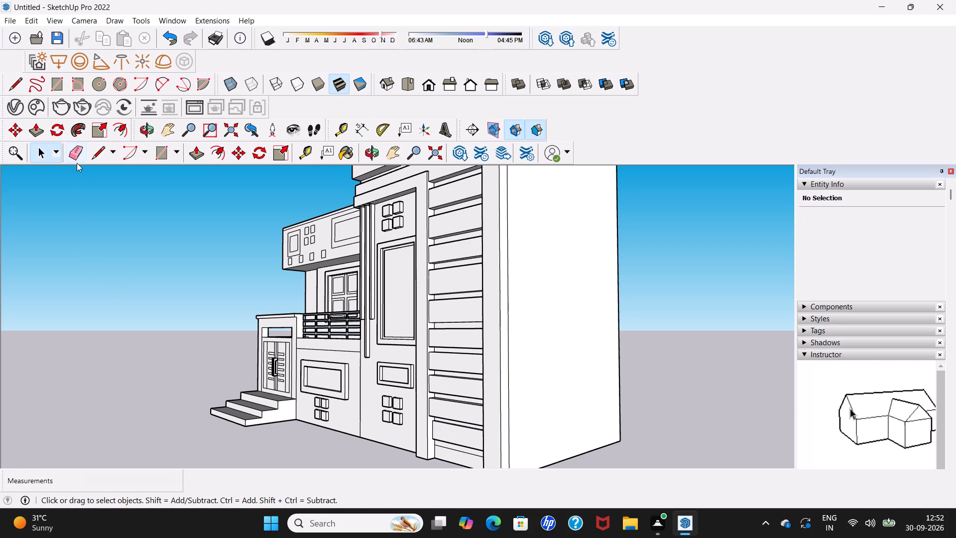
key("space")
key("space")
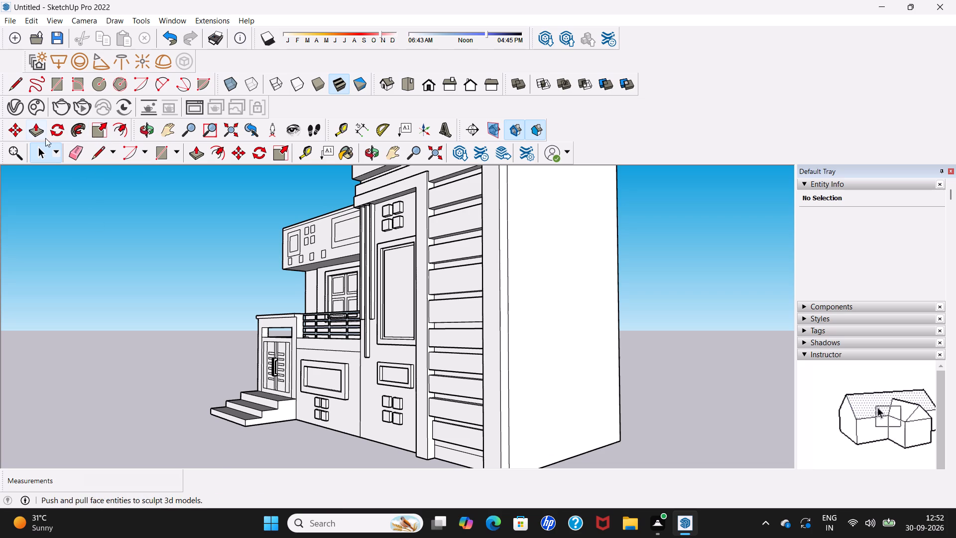
Undo the second-lowest strip's partial pull and Push/Pull that strip outward by about 5 1/2" instead.
left_click(39, 134)
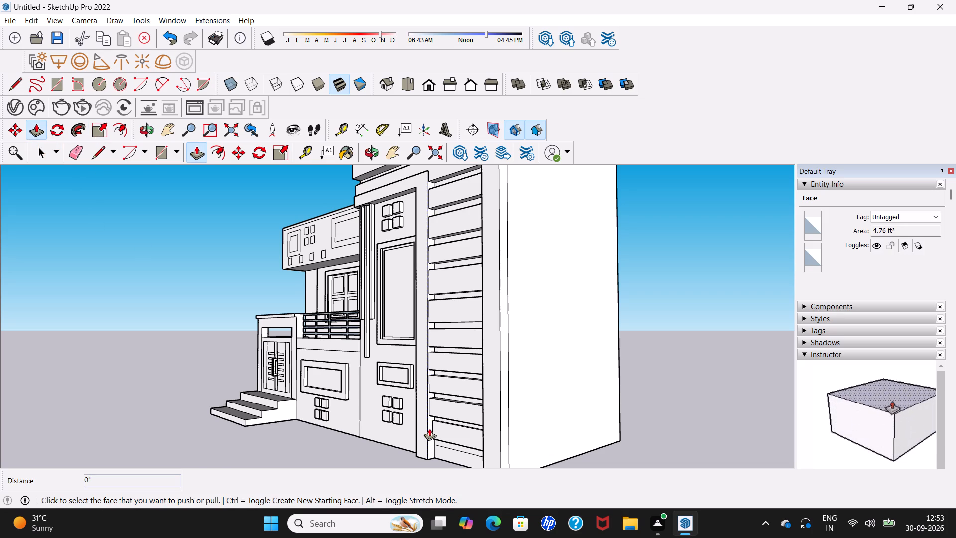
key("ctrl+z")
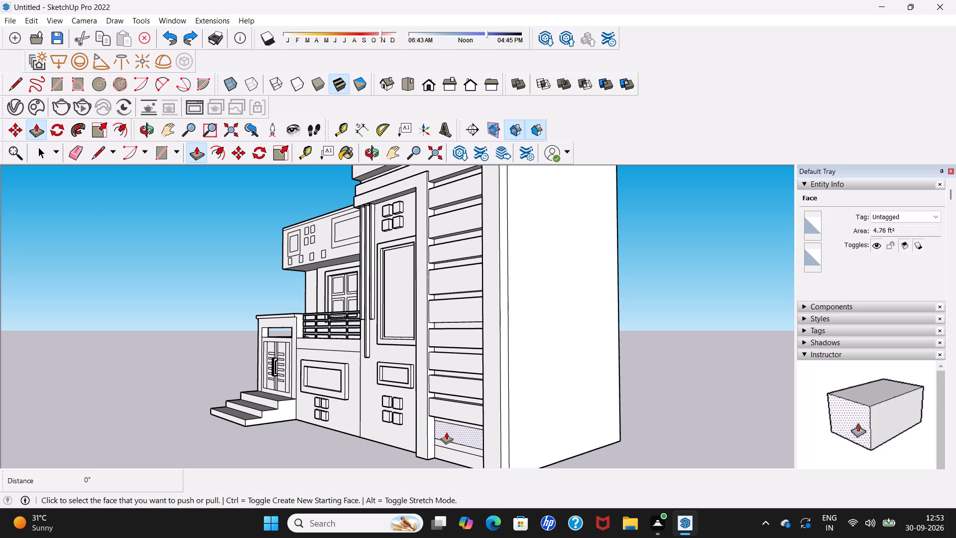
left_click(446, 432)
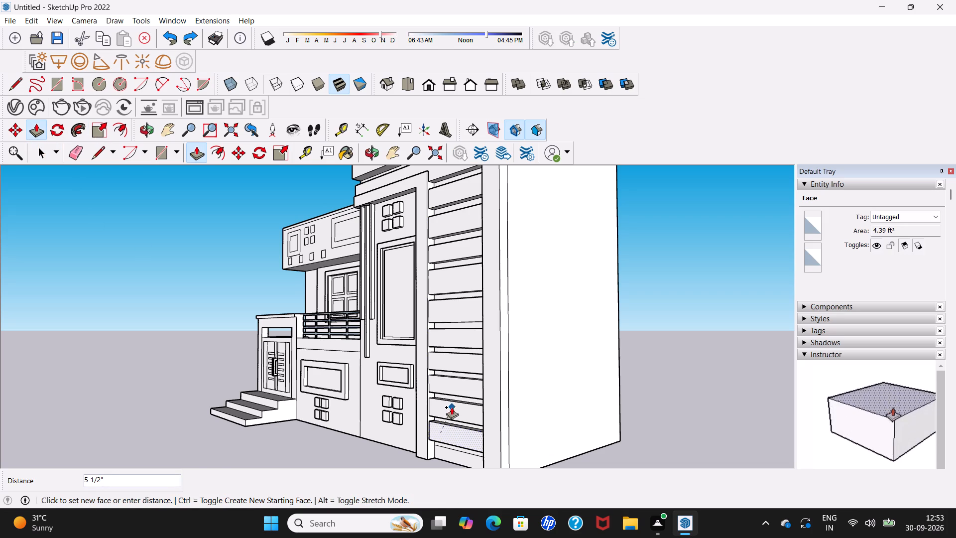
left_click(453, 406)
Push/Pull the lowest strip at the foot of the tall block outward by about 5 1/2", flush with the strip above.
middle_click_drag(452, 445, 451, 412, "shift")
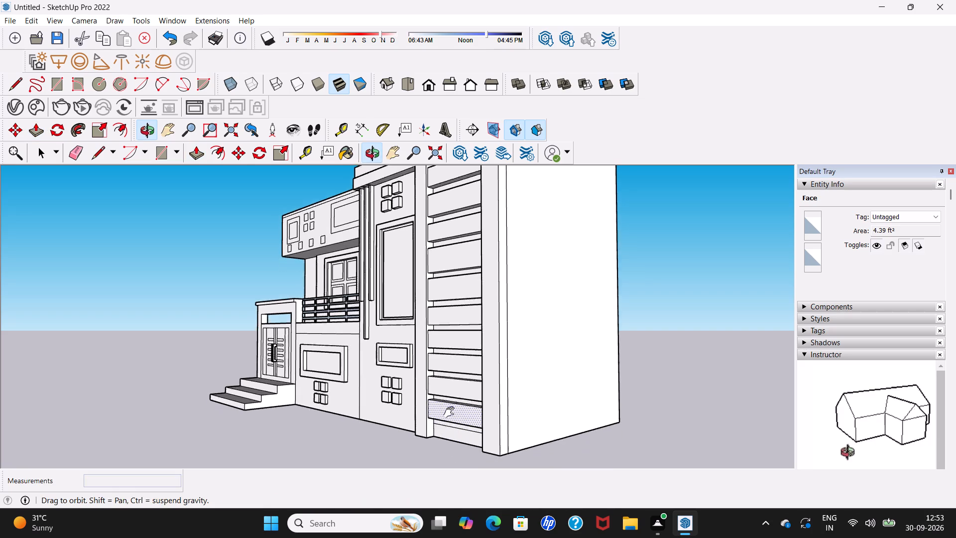
middle_click_drag(451, 412, 453, 354, "shift")
scroll(455, 387, "up", 4)
left_click(467, 356)
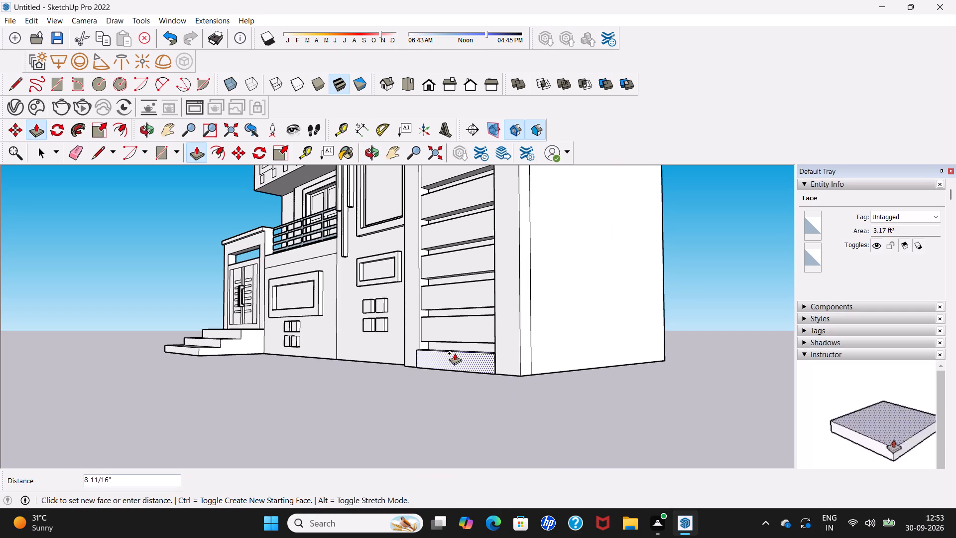
left_click(466, 325)
Examine the raised strips and the whole house from the front and both sides.
scroll(466, 330, "down", 6)
scroll(474, 391, "down", 6)
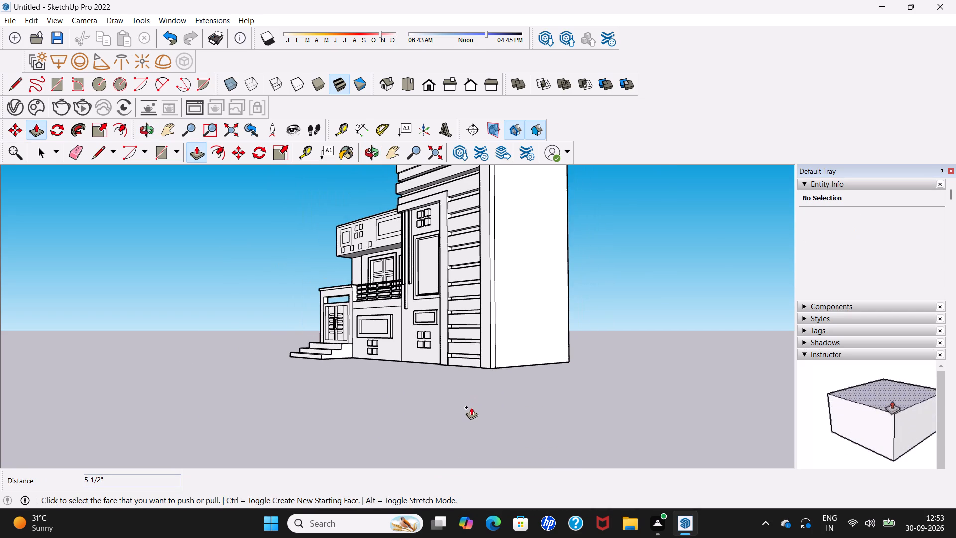
scroll(465, 411, "down", 4)
middle_click_drag(463, 412, 617, 404)
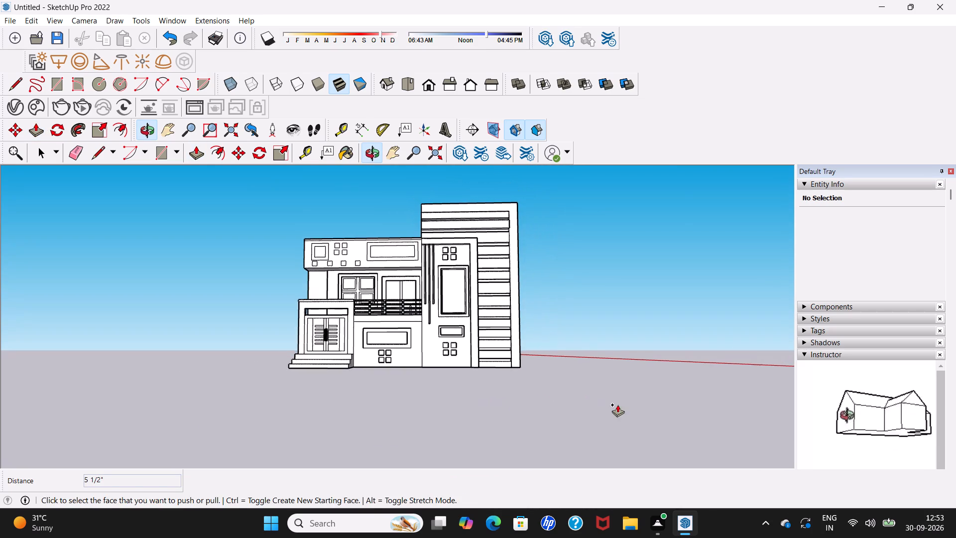
middle_click_drag(293, 377, 524, 366)
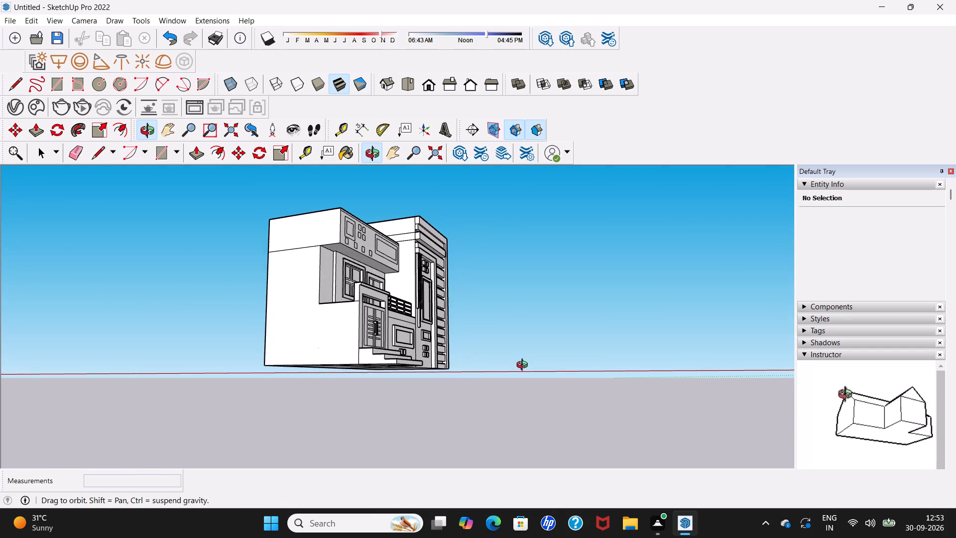
middle_click_drag(524, 366, 49, 448)
scroll(352, 335, "up", 2)
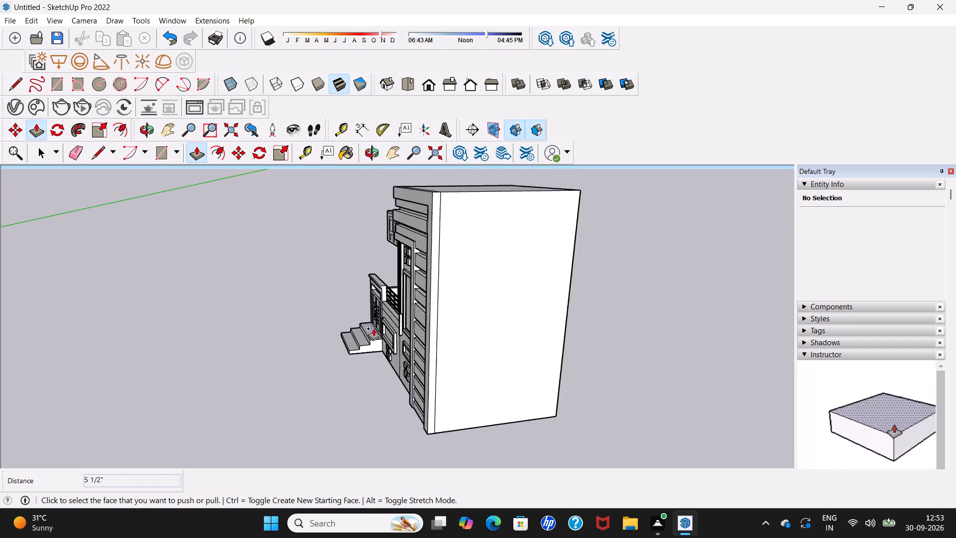
Push/Pull the second full-width strip above the tall block's panel border inward by about 3 7/16", flush with the strips below.
scroll(373, 328, "up", 3)
scroll(405, 320, "down", 4)
middle_click_drag(409, 324, 395, 411)
scroll(419, 359, "up", 1)
middle_click_drag(409, 328, 460, 302)
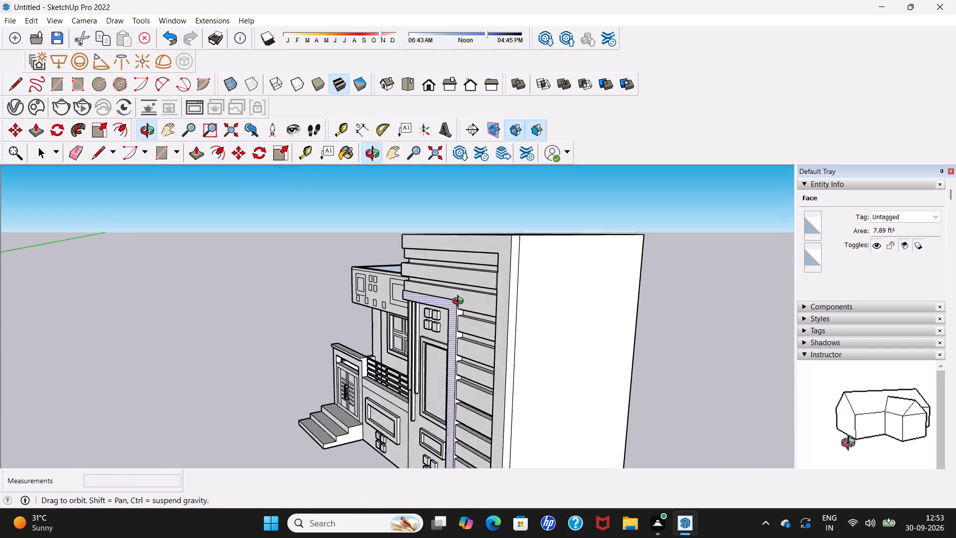
middle_click_drag(460, 302, 481, 292)
scroll(482, 291, "up", 4)
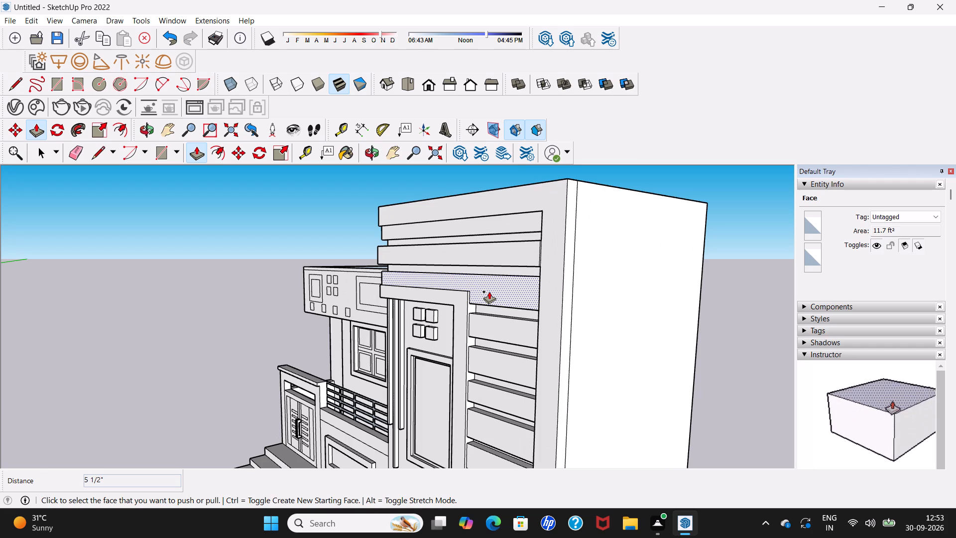
middle_click_drag(489, 291, 550, 305)
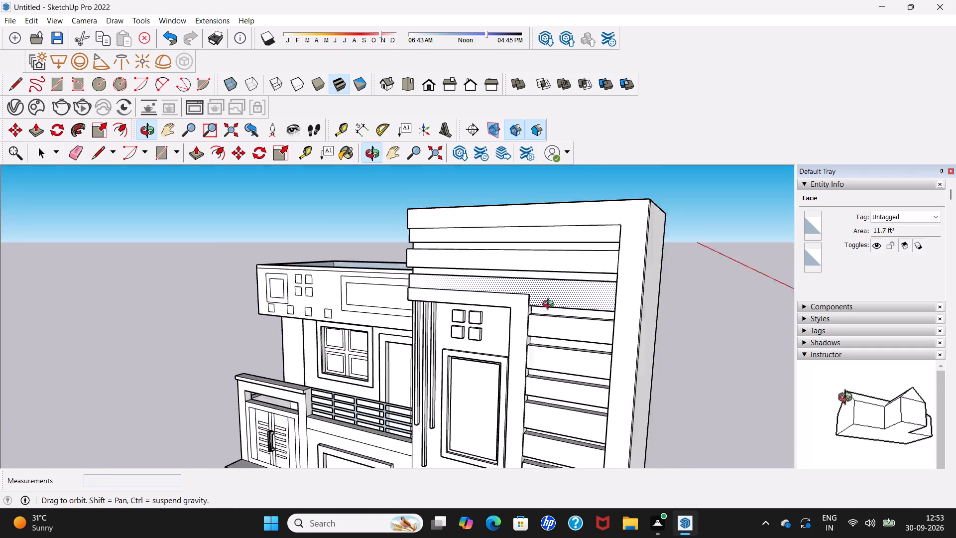
middle_click_drag(550, 305, 505, 340)
key("space")
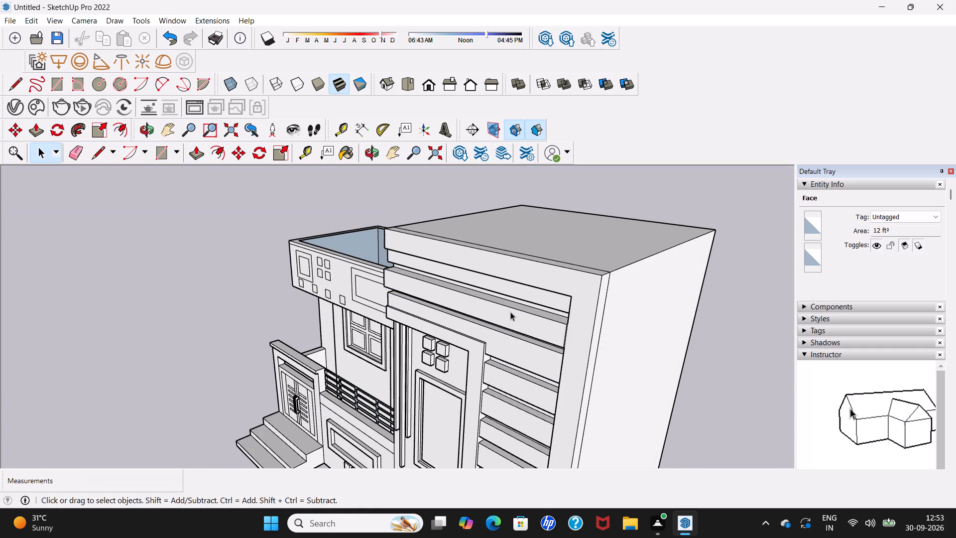
left_click(195, 156)
left_click(404, 284)
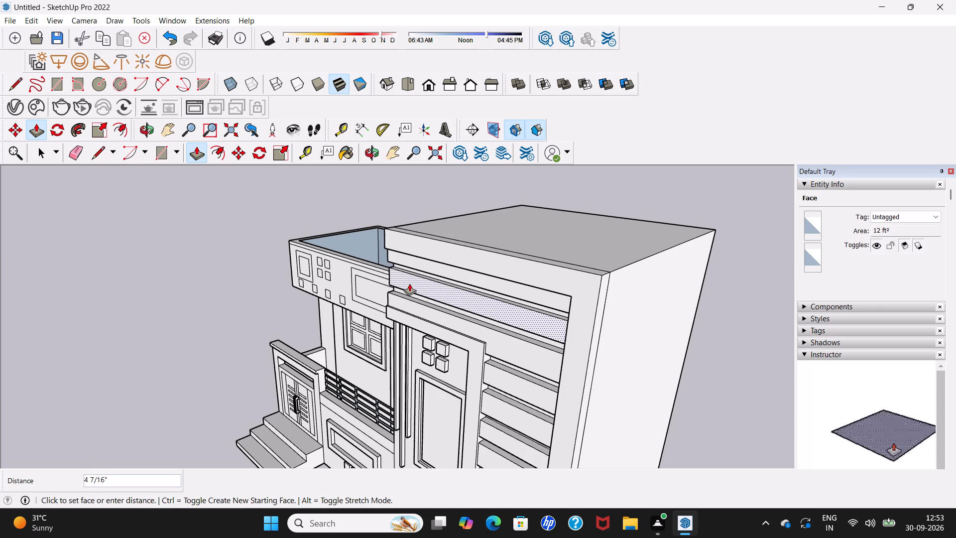
left_click(500, 378)
left_click(505, 348)
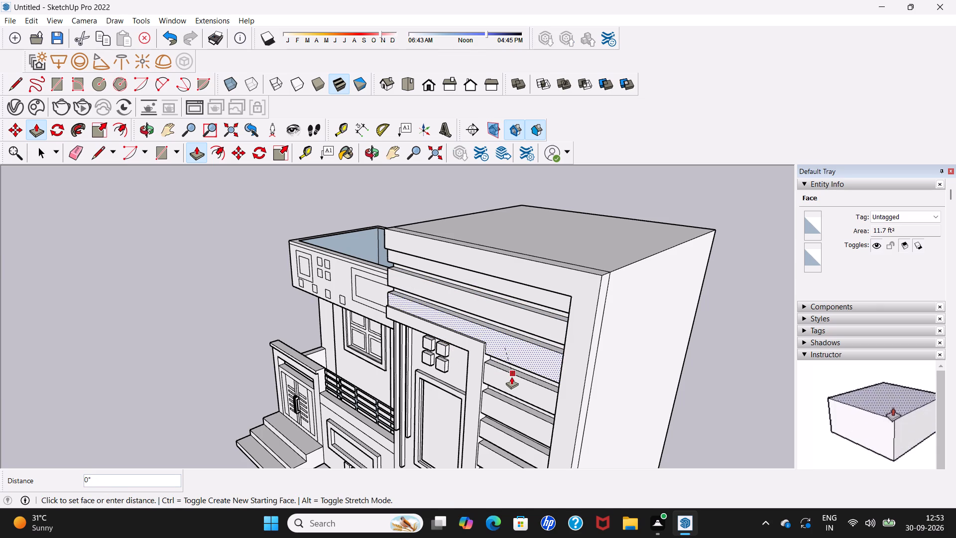
left_click(511, 377)
Push/Pull the square frame on the lower block's parapet outward by about 3 3/4".
middle_click_drag(512, 357, 704, 296)
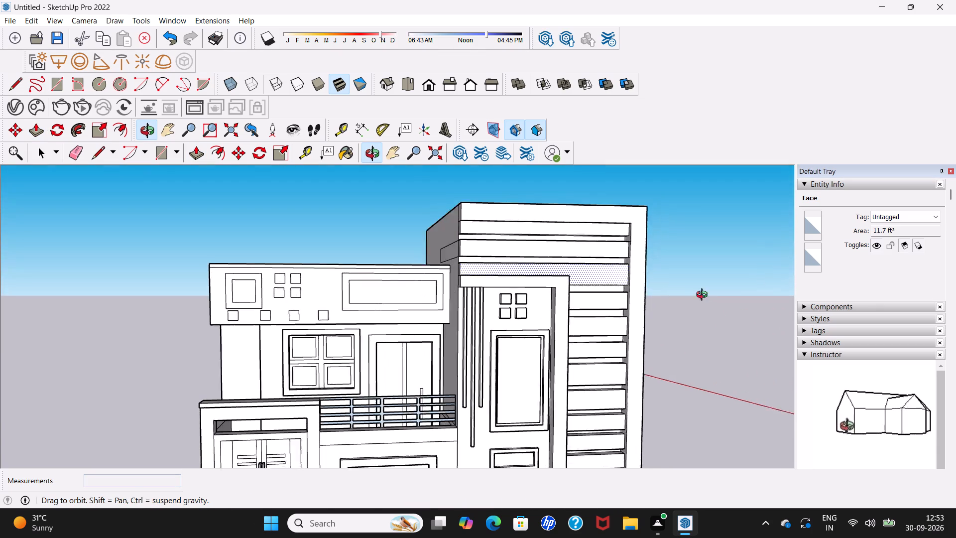
middle_click_drag(704, 296, 723, 303)
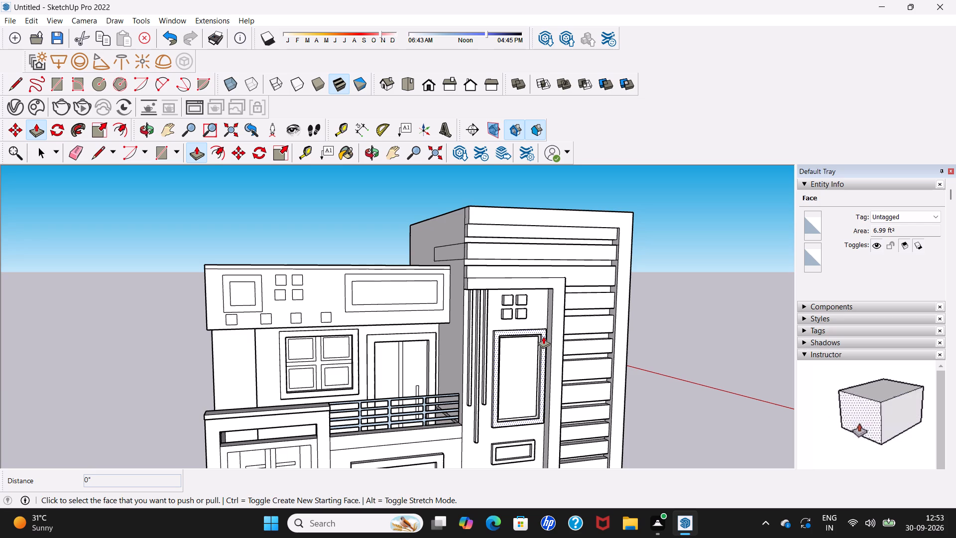
scroll(543, 336, "down", 5)
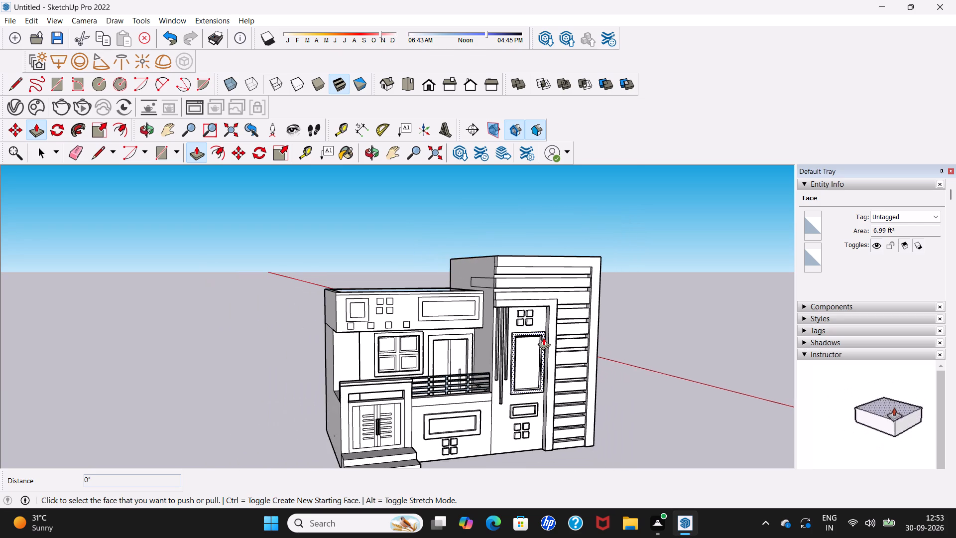
scroll(543, 337, "down", 2)
middle_click_drag(501, 358, 337, 389)
scroll(349, 362, "up", 6)
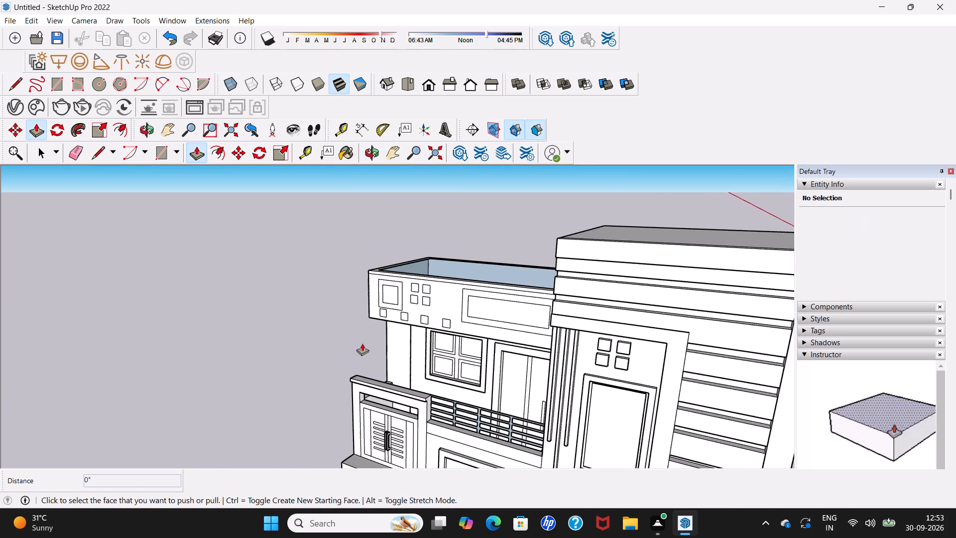
scroll(387, 318, "up", 5)
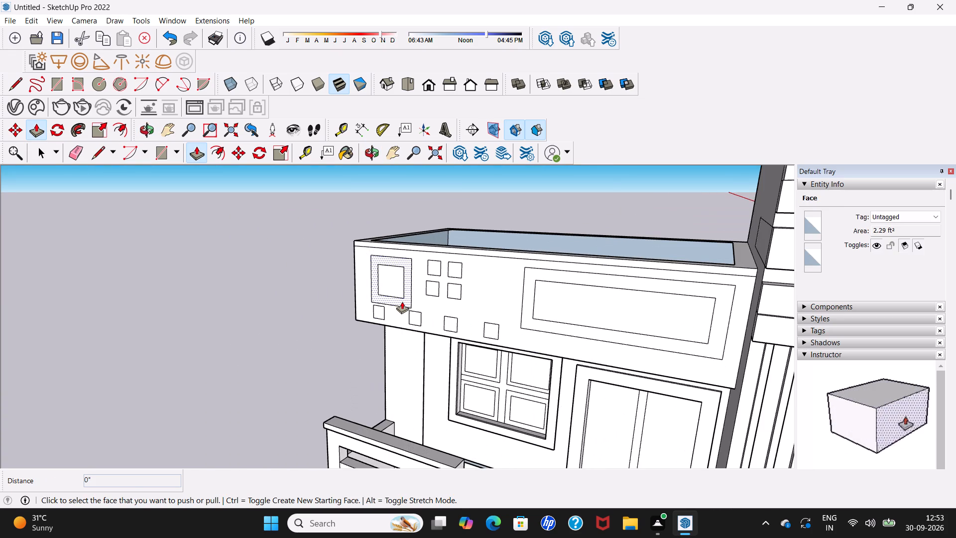
left_click(402, 301)
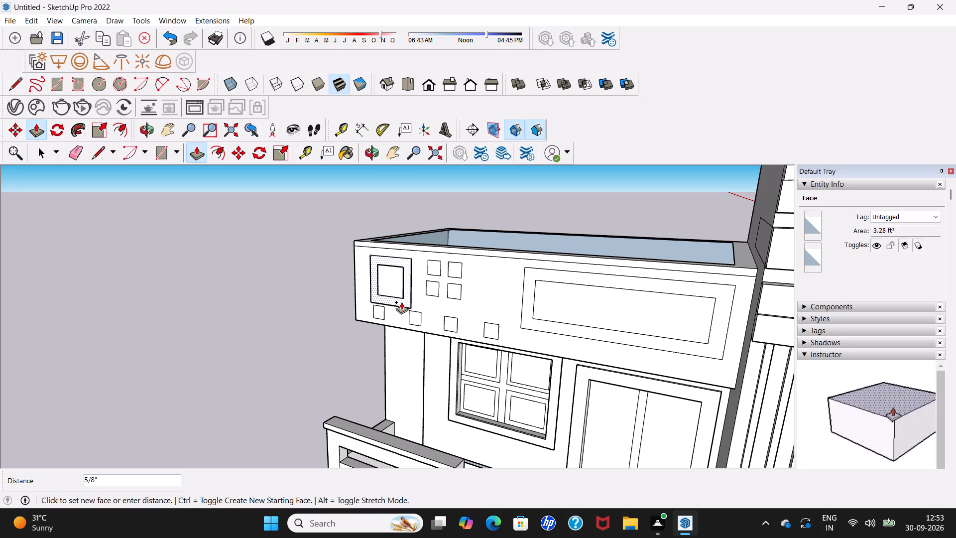
left_click(399, 304)
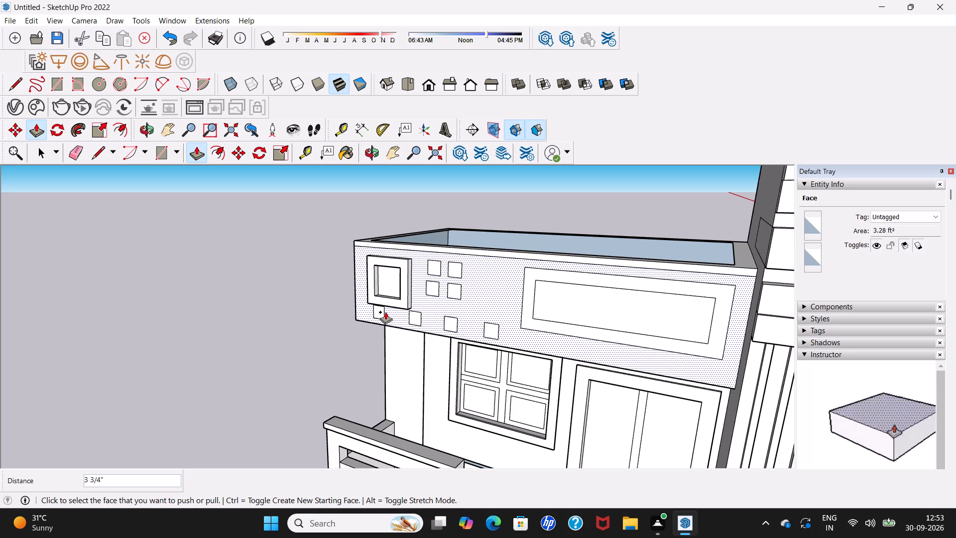
Push/Pull the four small squares along the parapet's bottom edge outward by about 7 5/16", matching each other.
left_click(382, 312)
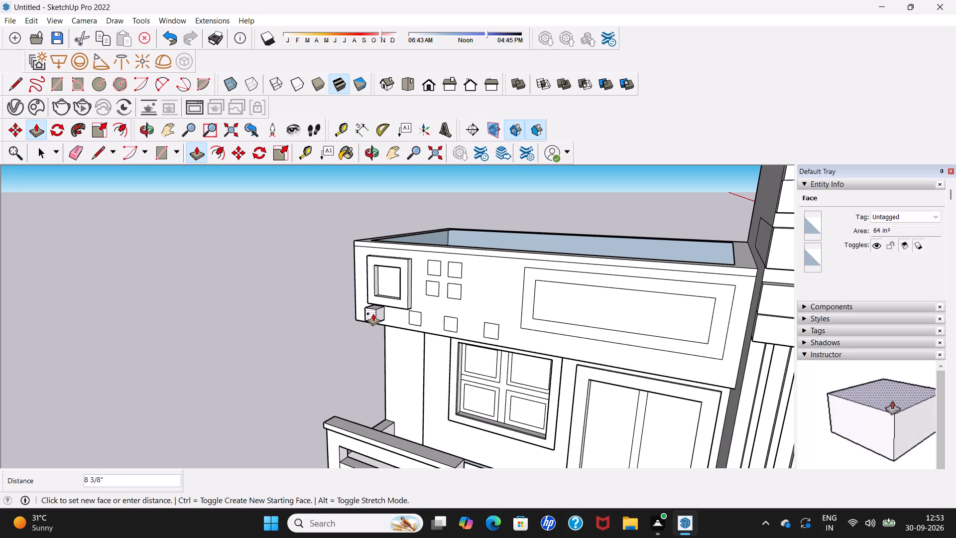
left_click(374, 313)
left_click(414, 314)
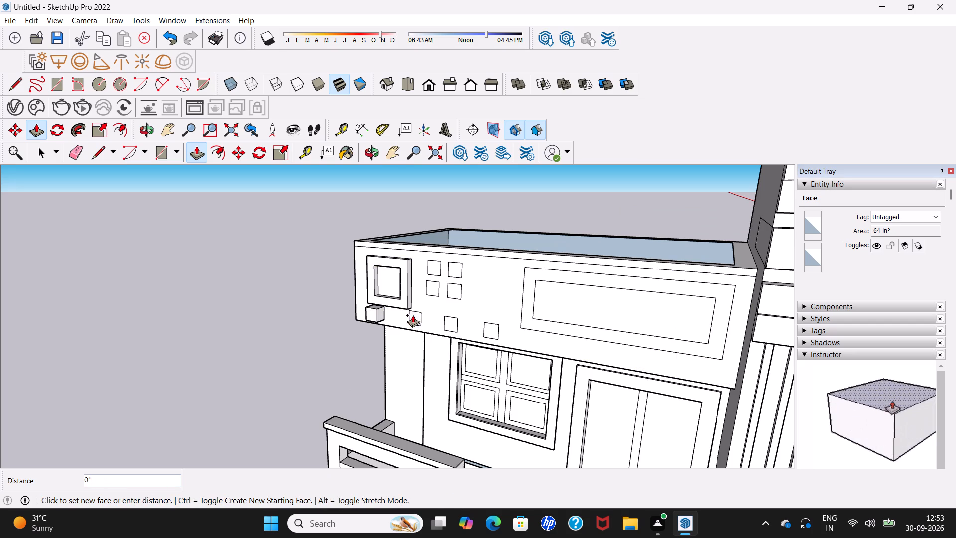
middle_click_drag(378, 319, 527, 288)
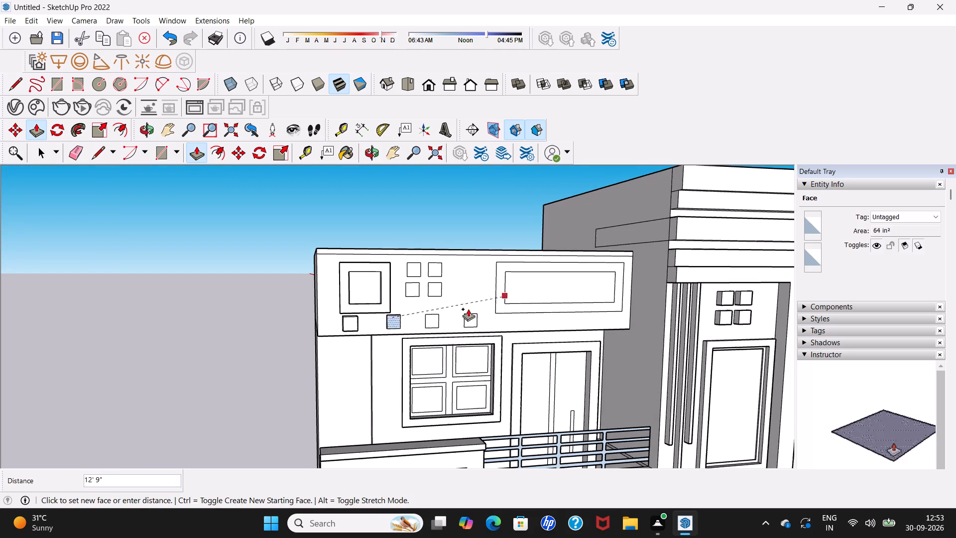
left_click(346, 323)
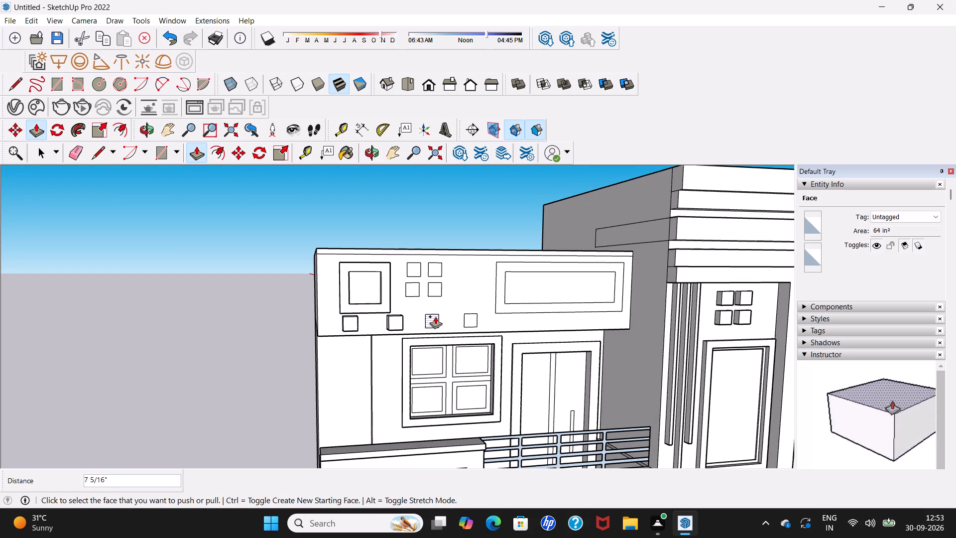
left_click(435, 316)
left_click(398, 321)
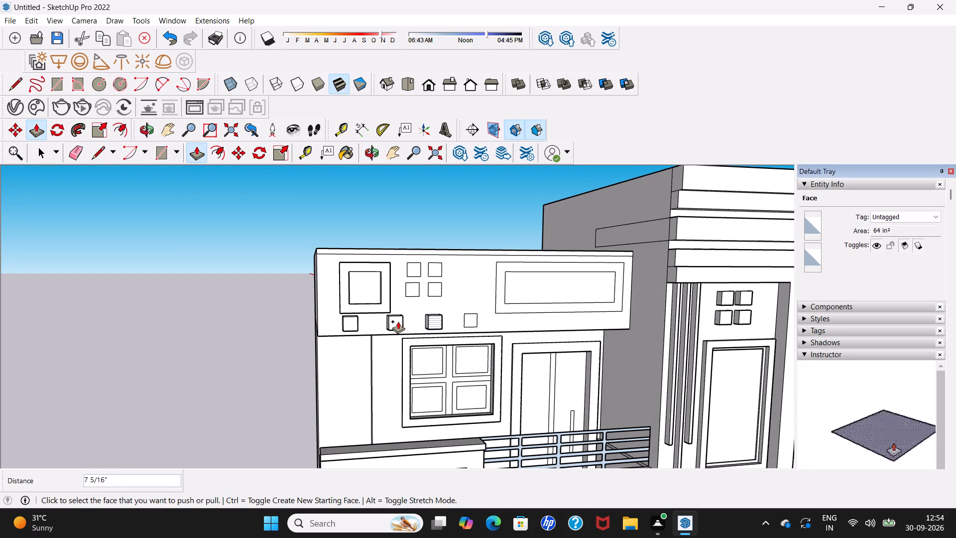
left_click(473, 317)
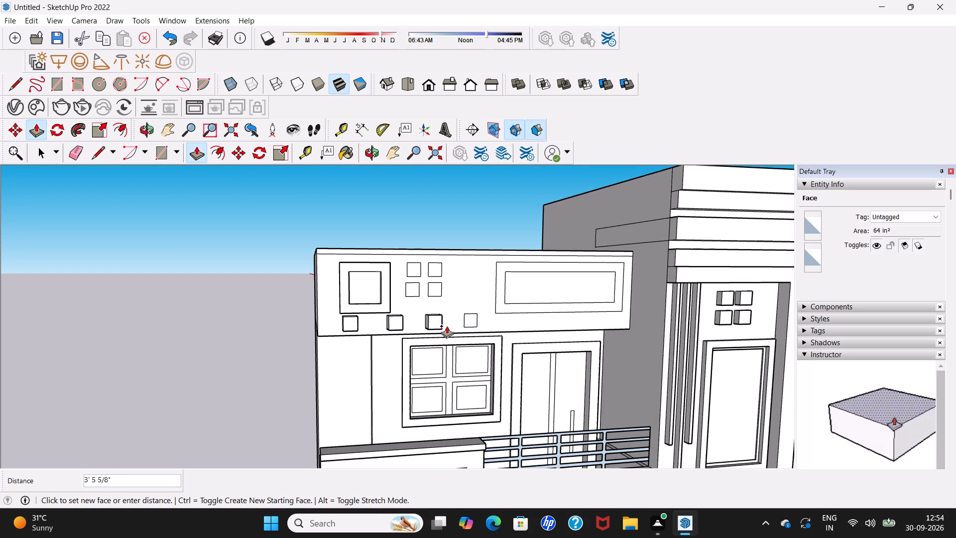
left_click(442, 325)
Push/Pull the cluster of four small squares beside the parapet's square frame outward by about 7 5/16", matching the bottom row.
scroll(442, 325, "down", 1)
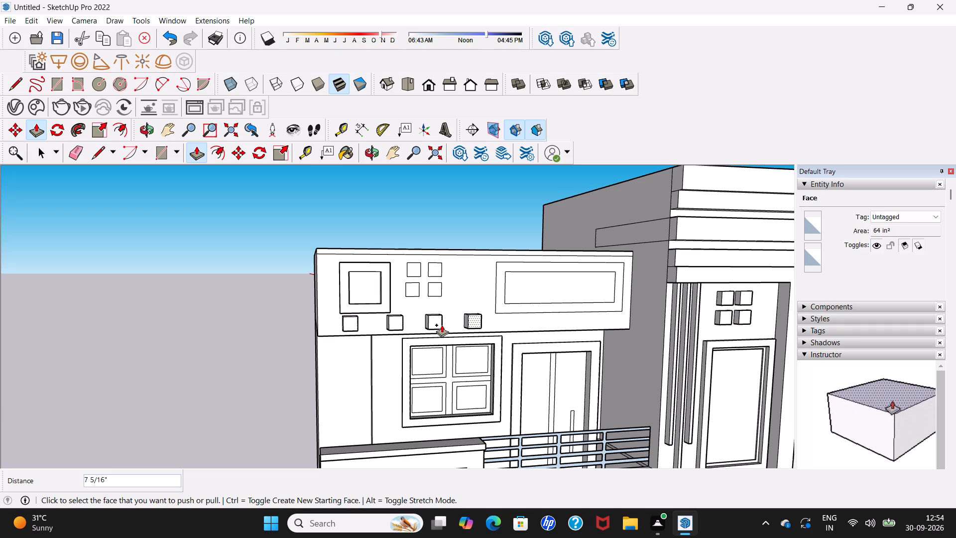
scroll(442, 325, "down", 4)
scroll(435, 298, "up", 5)
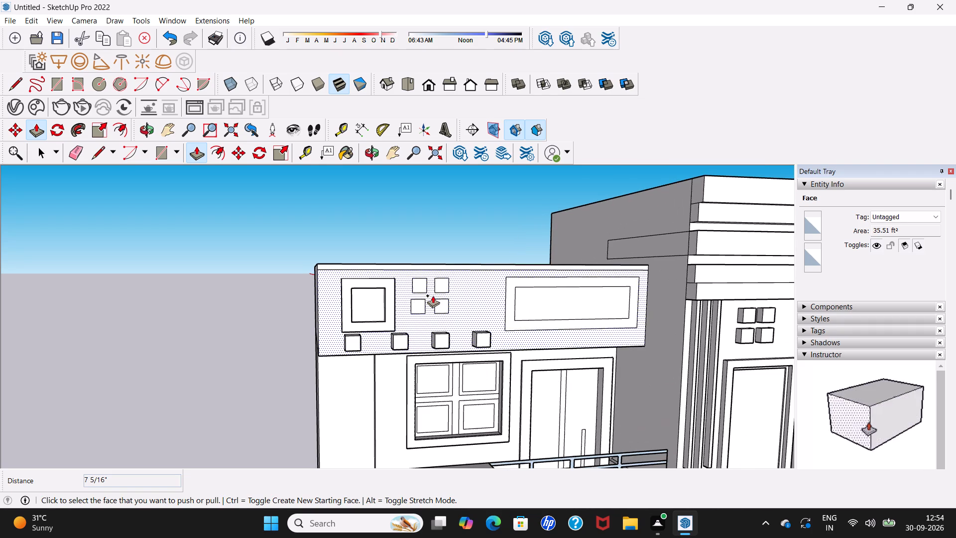
left_click(439, 301)
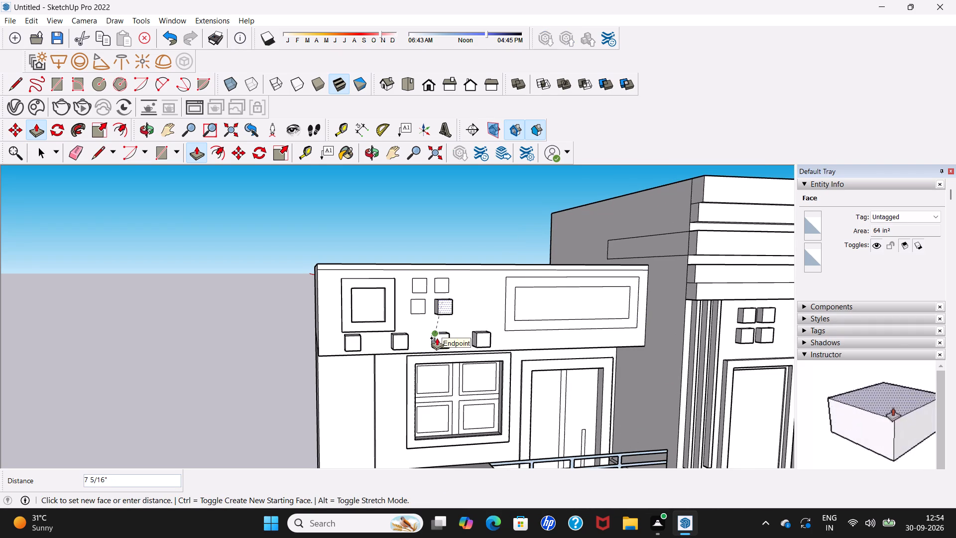
left_click(437, 338)
left_click(422, 300)
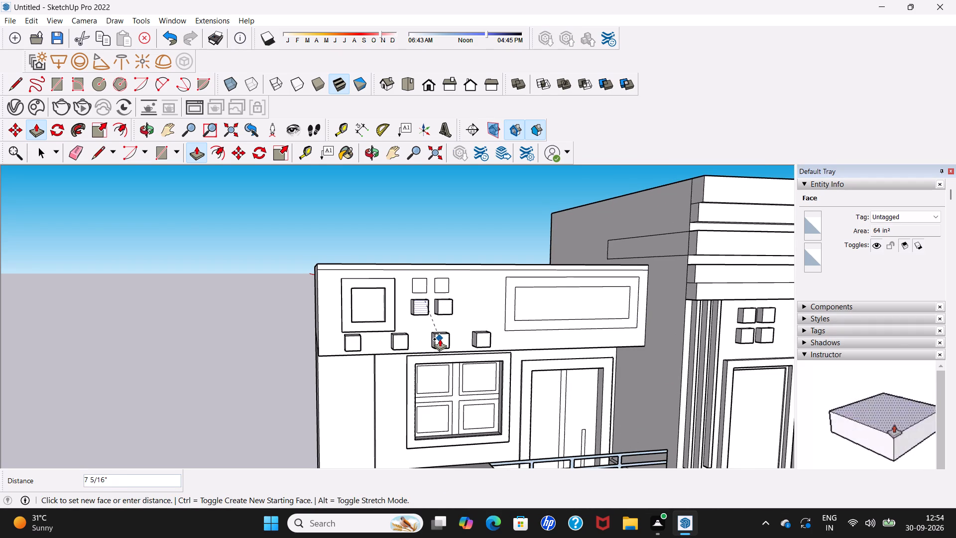
left_click(440, 339)
left_click(419, 281)
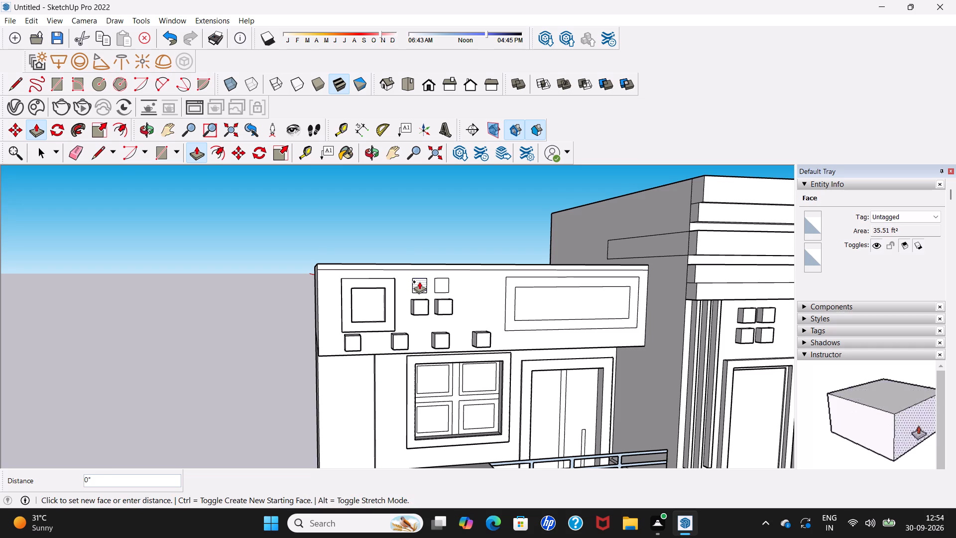
left_click(422, 307)
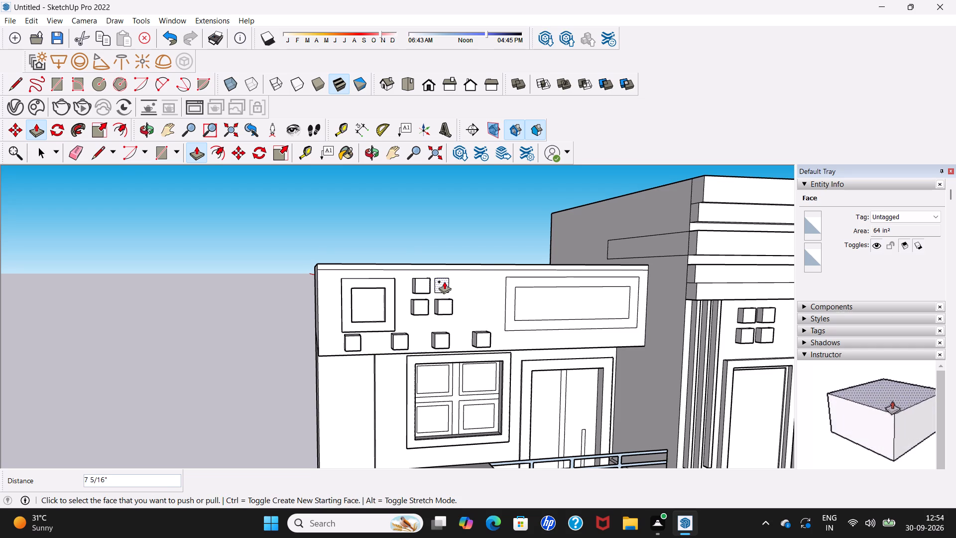
left_click(444, 281)
left_click(444, 304)
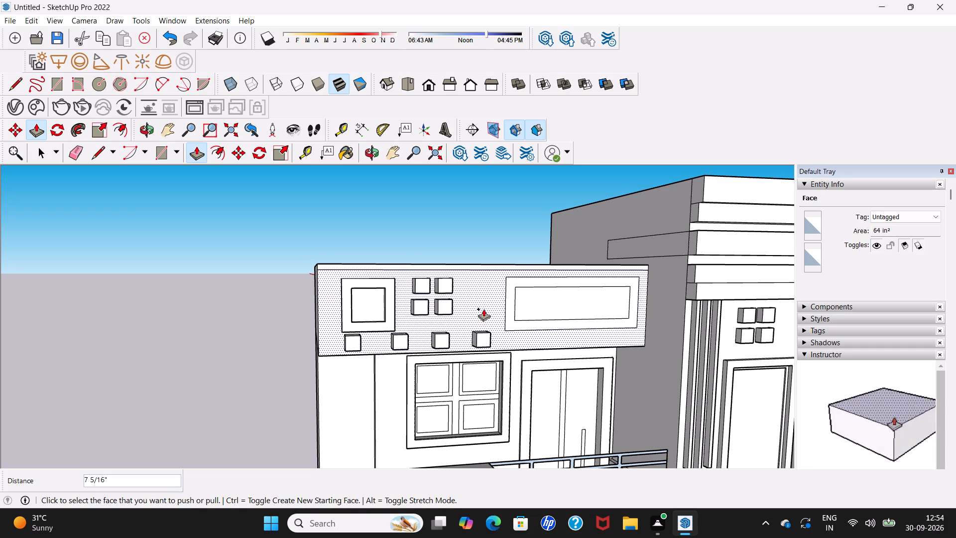
Push/Pull the border of the wide rectangular parapet panel outward by about 7 5/16", flush with the small squares.
left_click(508, 319)
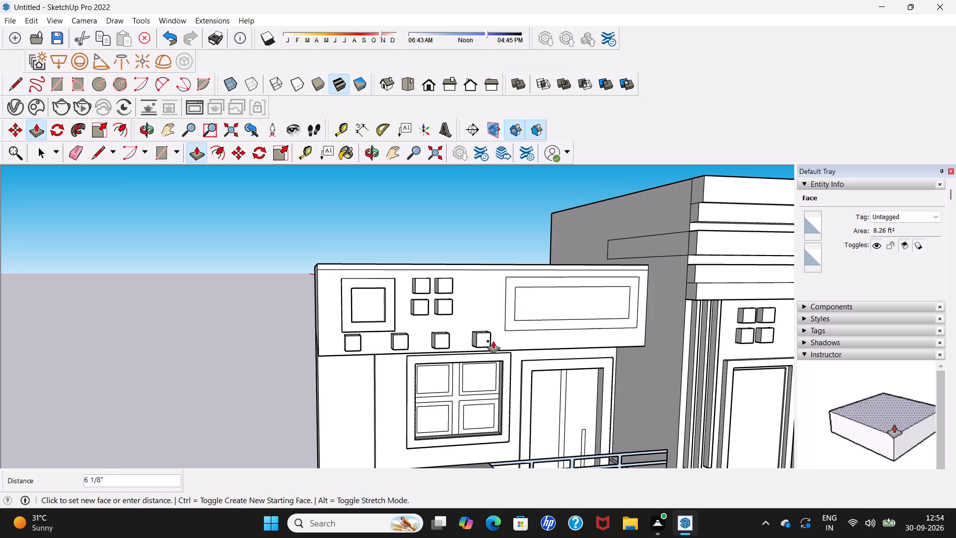
left_click(482, 342)
Examine the raised parapet decorations and the whole house front from low, high and angled views.
scroll(482, 342, "down", 8)
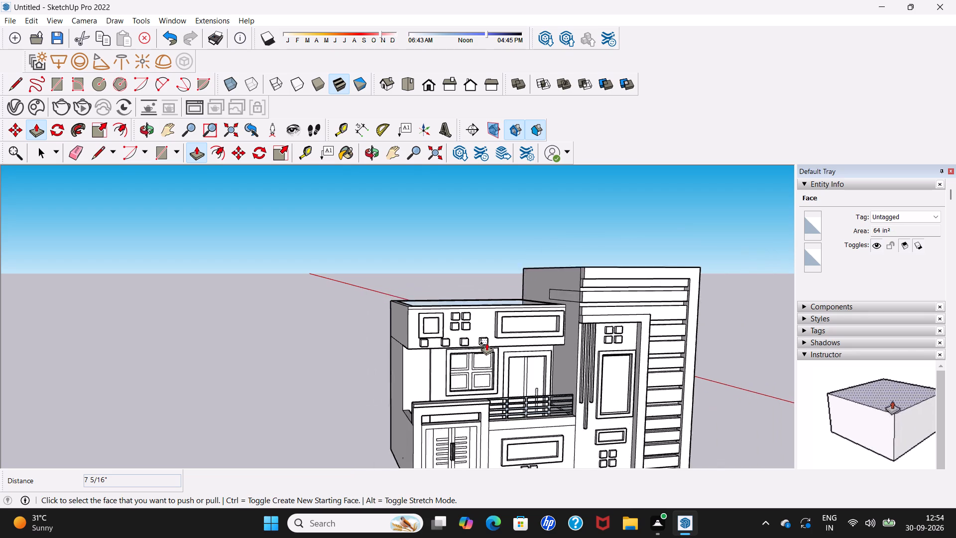
scroll(486, 343, "down", 6)
key("space")
scroll(486, 344, "down", 5)
middle_click_drag(486, 349, 460, 292)
scroll(509, 361, "up", 6)
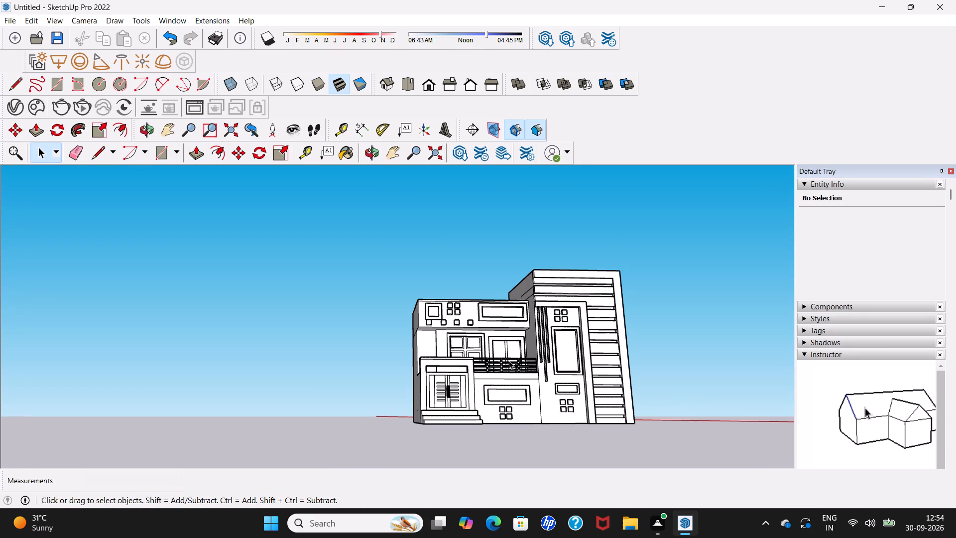
scroll(511, 368, "down", 4)
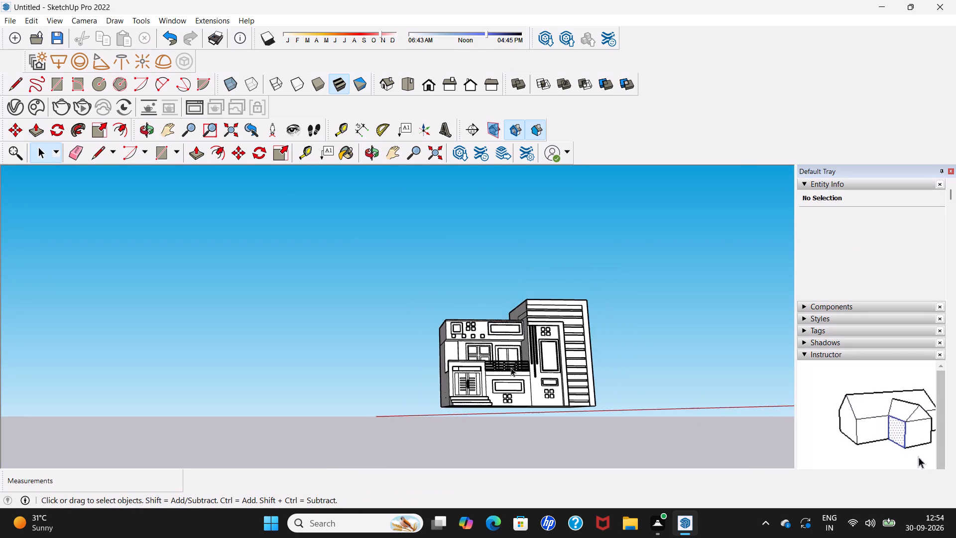
scroll(511, 368, "down", 1)
middle_click_drag(511, 368, 488, 427)
scroll(487, 425, "up", 5)
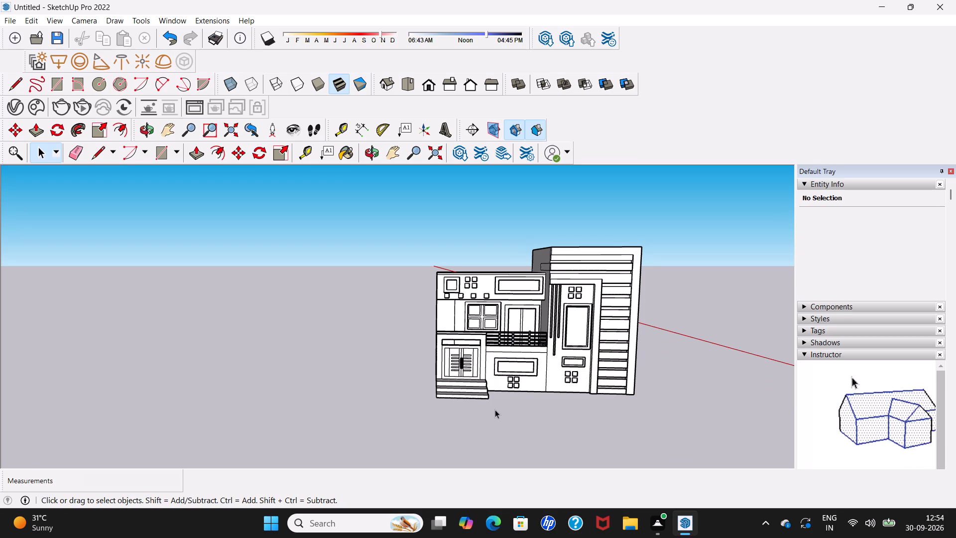
scroll(509, 379, "up", 5)
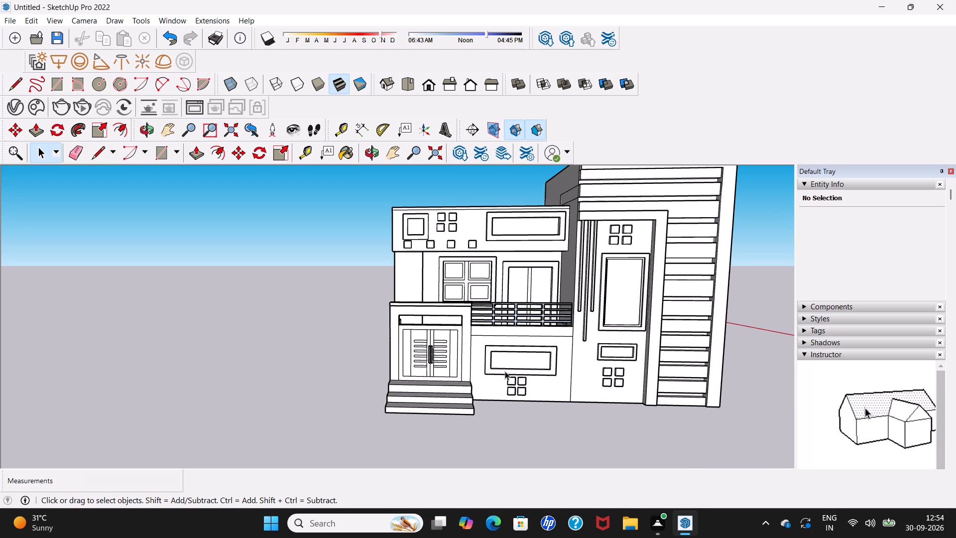
middle_click_drag(505, 371, 324, 424, "shift")
scroll(324, 424, "up", 1)
scroll(322, 422, "down", 1)
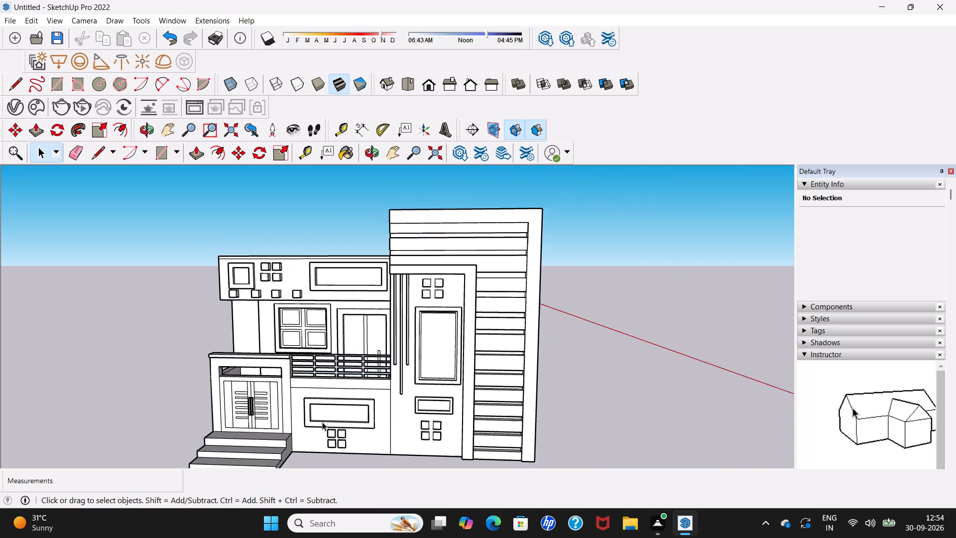
scroll(322, 422, "down", 3)
Choose the 0111_SlateGray colour and apply it to the inner face of the wide rectangular parapet panel.
scroll(869, 381, "down", 3)
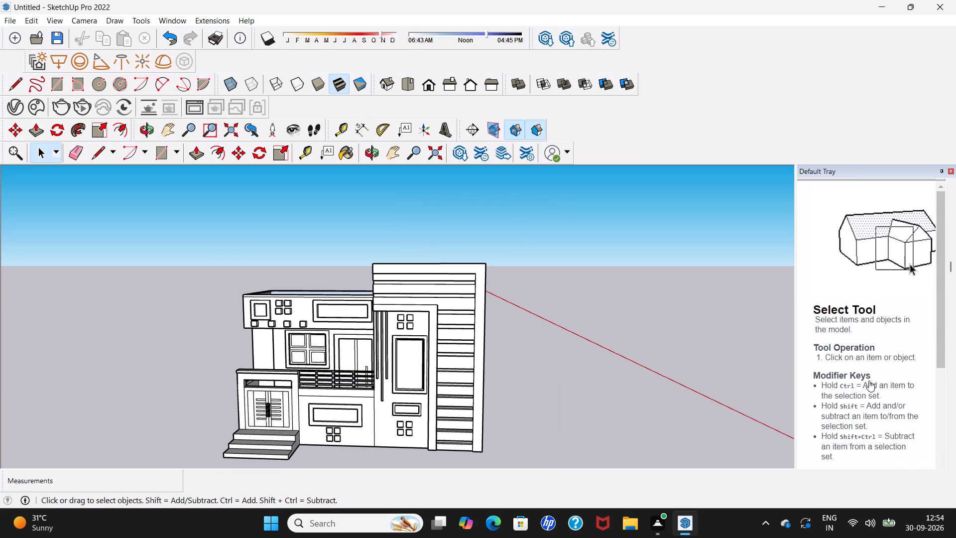
scroll(869, 381, "down", 5)
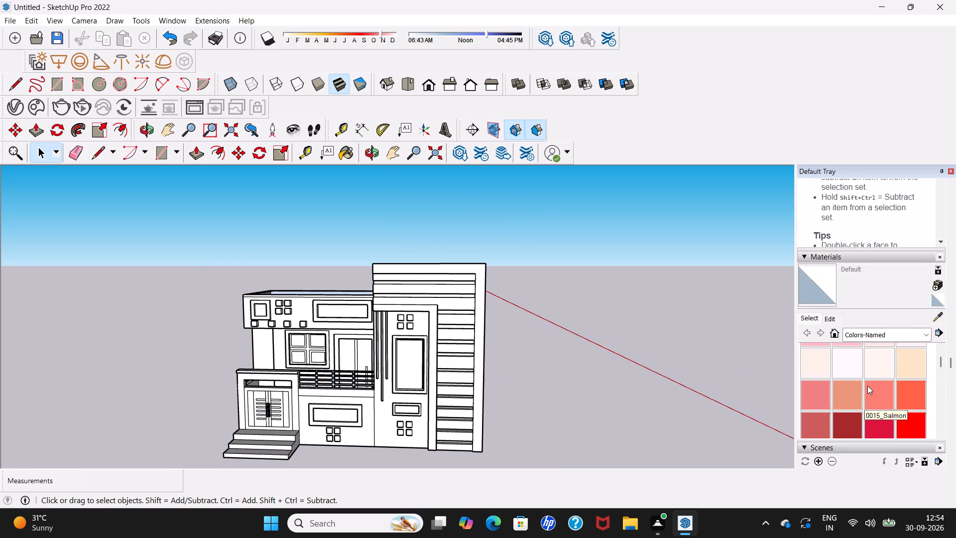
scroll(867, 386, "down", 10)
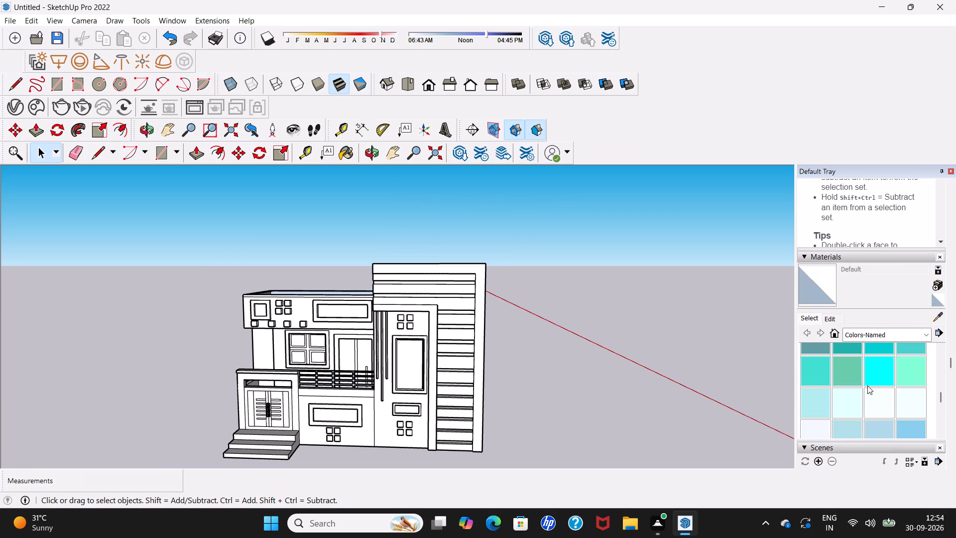
scroll(867, 386, "down", 3)
left_click(867, 386)
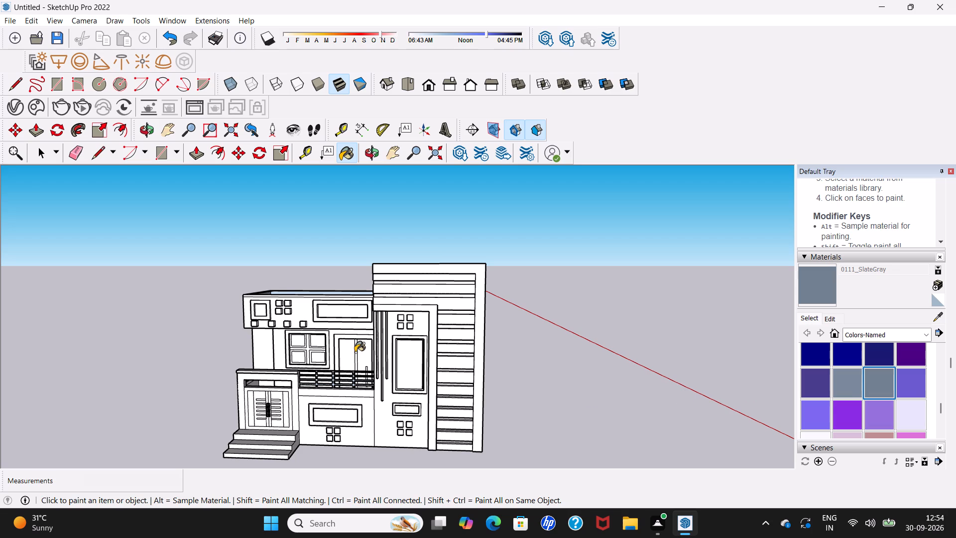
scroll(355, 352, "up", 1)
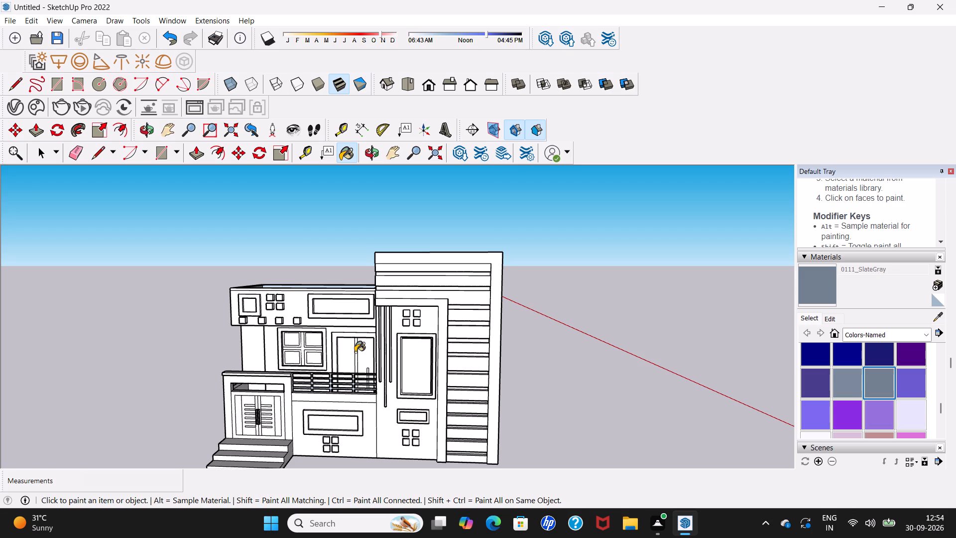
scroll(355, 351, "up", 4)
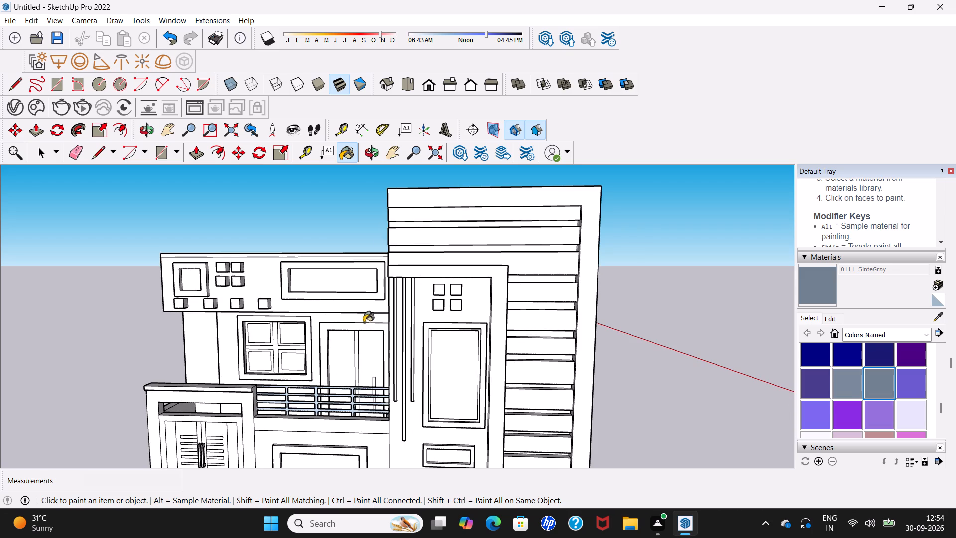
left_click(337, 284)
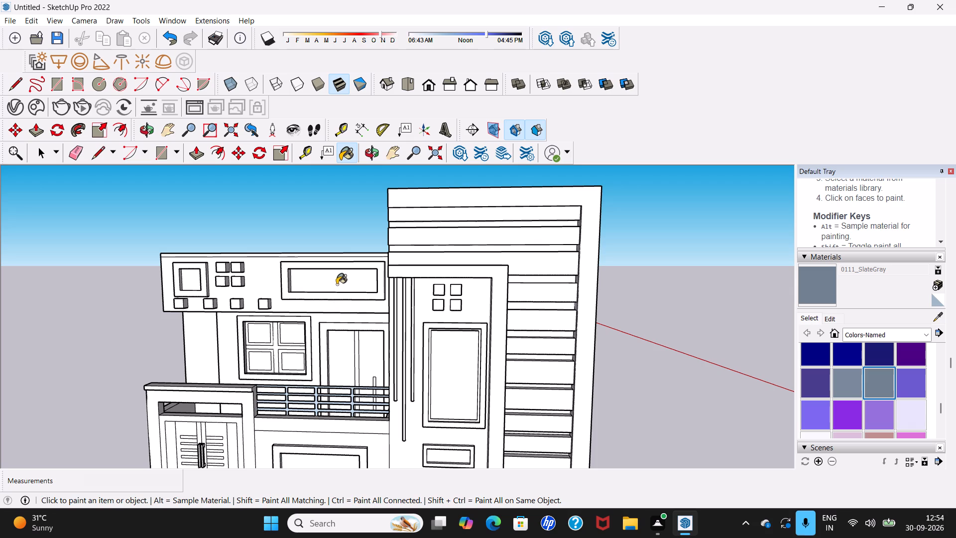
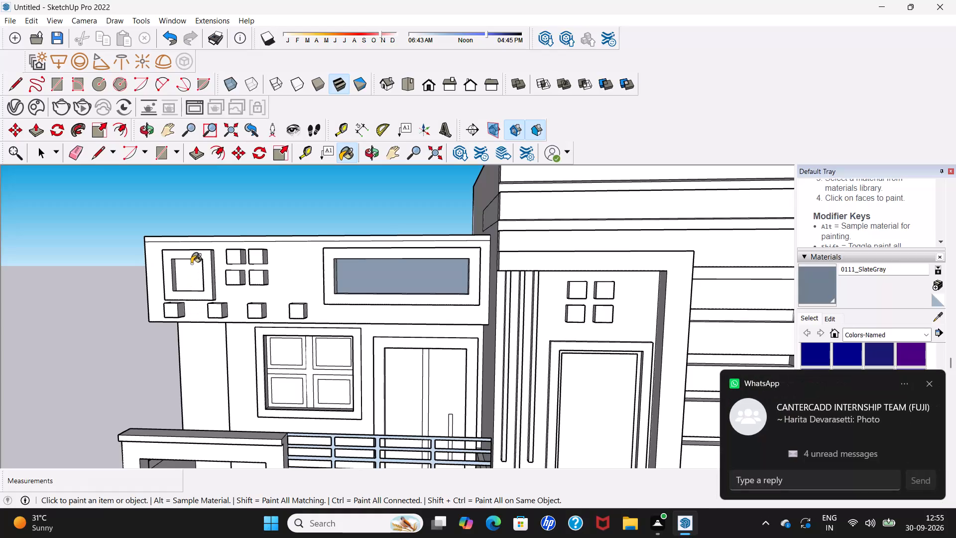
Paint the parapet's square recess and its front face with 0111_SlateGray.
left_click(191, 276)
left_click(195, 316)
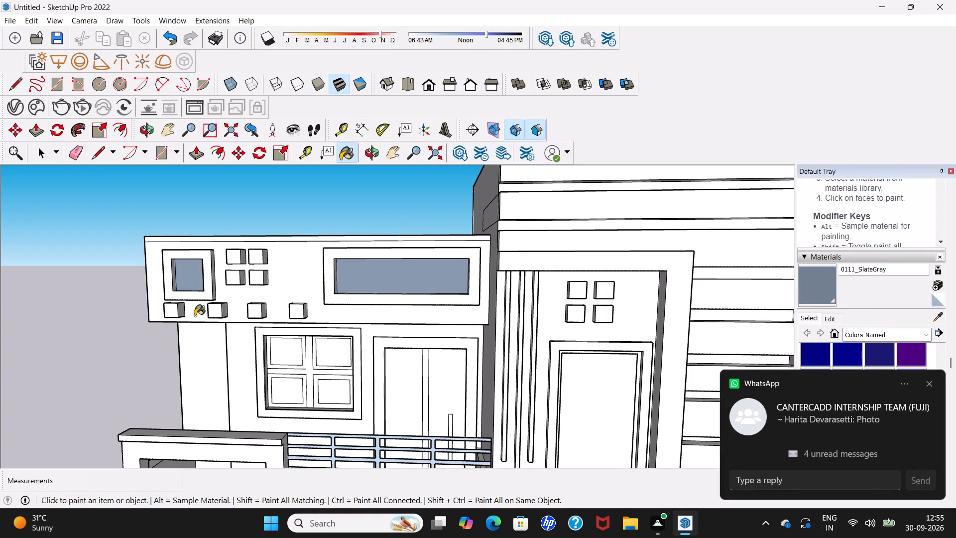
Paint the upper-floor wall strip below the parapet's outer end with 0111_SlateGray.
scroll(195, 316, "down", 4)
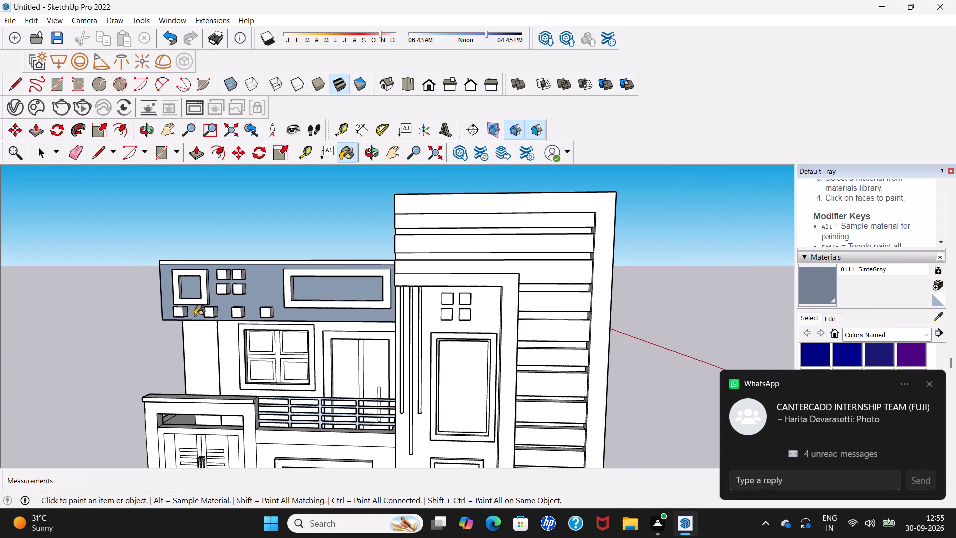
middle_click_drag(194, 353, 238, 303)
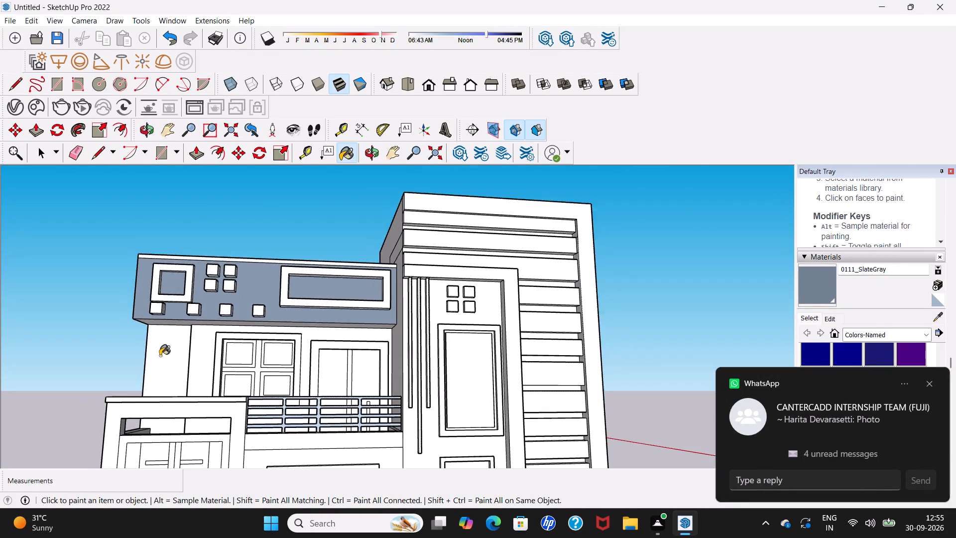
scroll(160, 355, "up", 3)
left_click(184, 347)
scroll(184, 347, "down", 5)
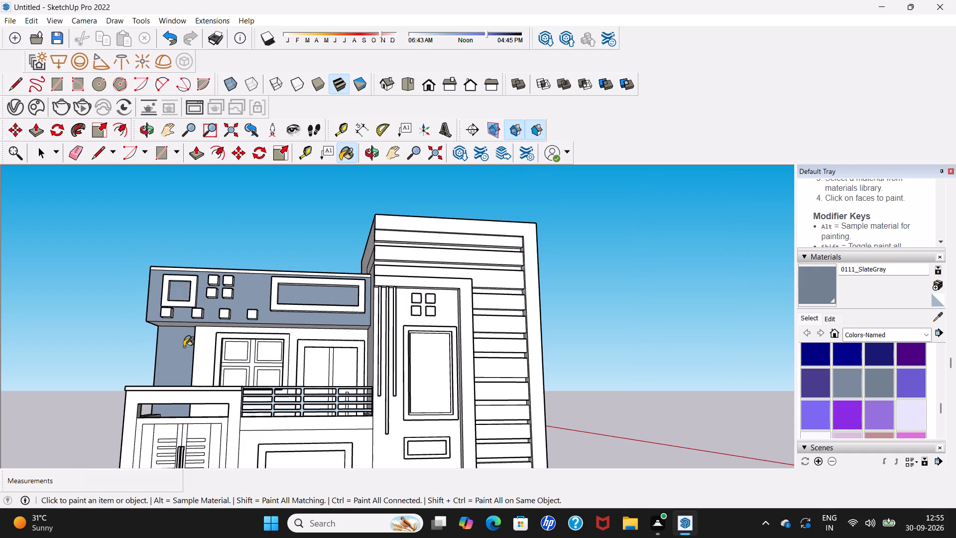
Paint the front faces of the tower's top five horizontal bands with 0111_SlateGray.
scroll(184, 347, "down", 4)
scroll(364, 278, "up", 4)
left_click(375, 270)
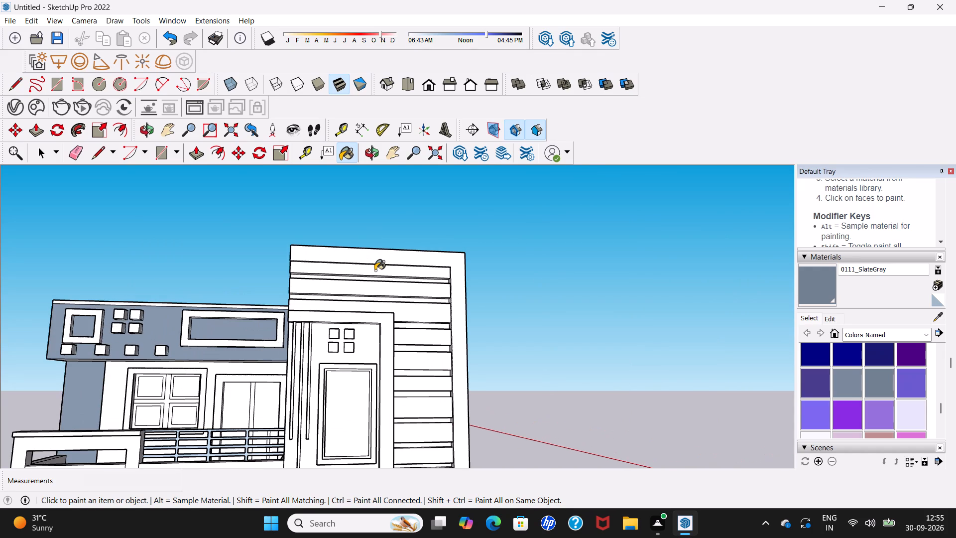
middle_click_drag(384, 315, 430, 293)
scroll(419, 290, "up", 4)
left_click(365, 291)
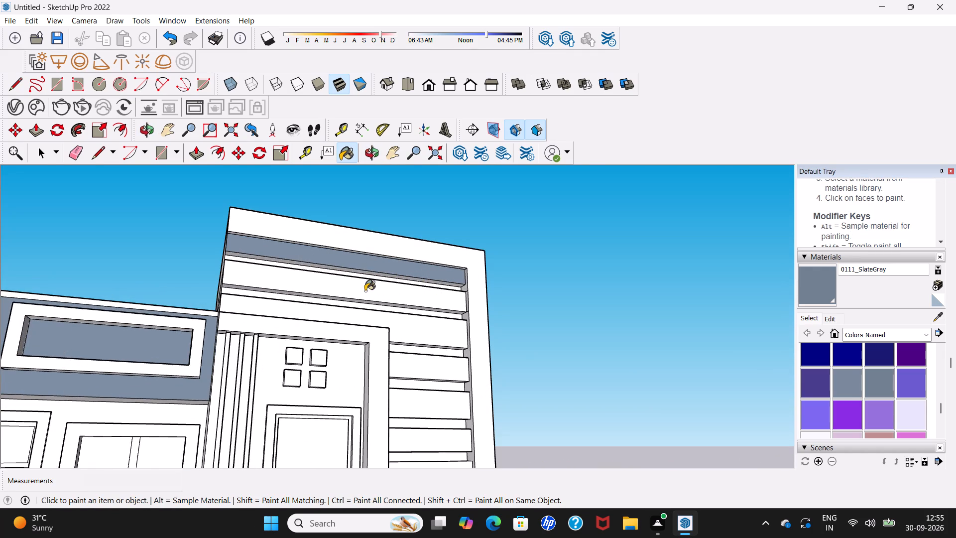
left_click(374, 321)
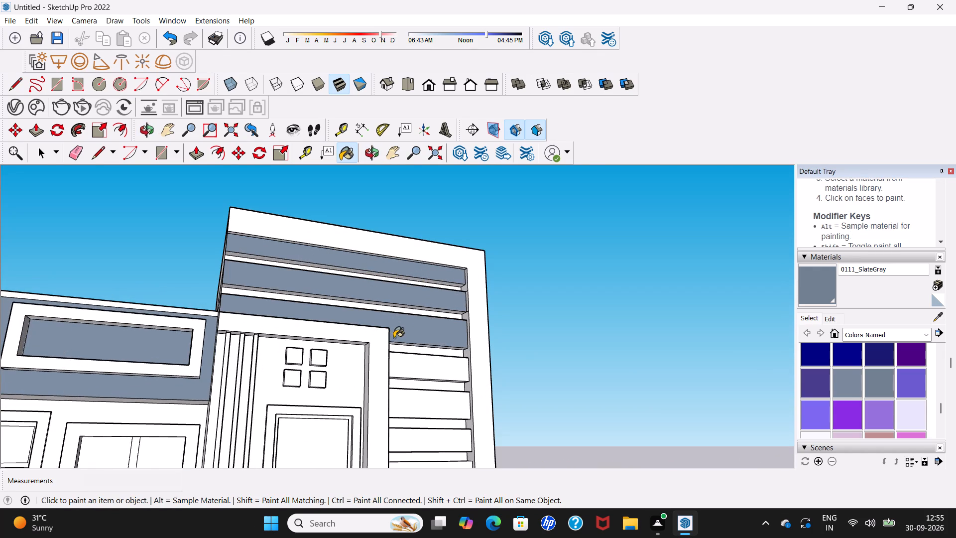
left_click(441, 372)
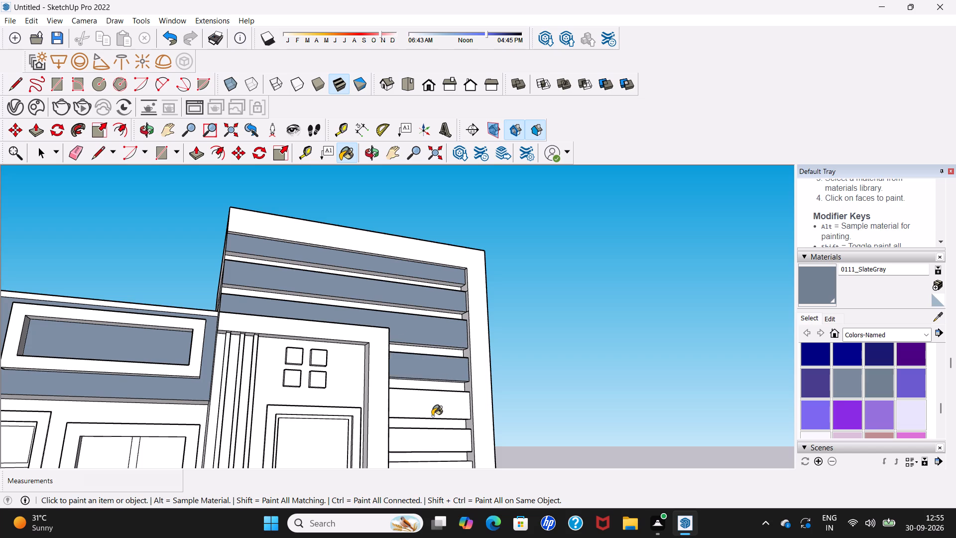
left_click(432, 407)
Paint the front faces of the sixth to tenth horizontal bands on the tower with 0111_SlateGray.
scroll(432, 407, "down", 7)
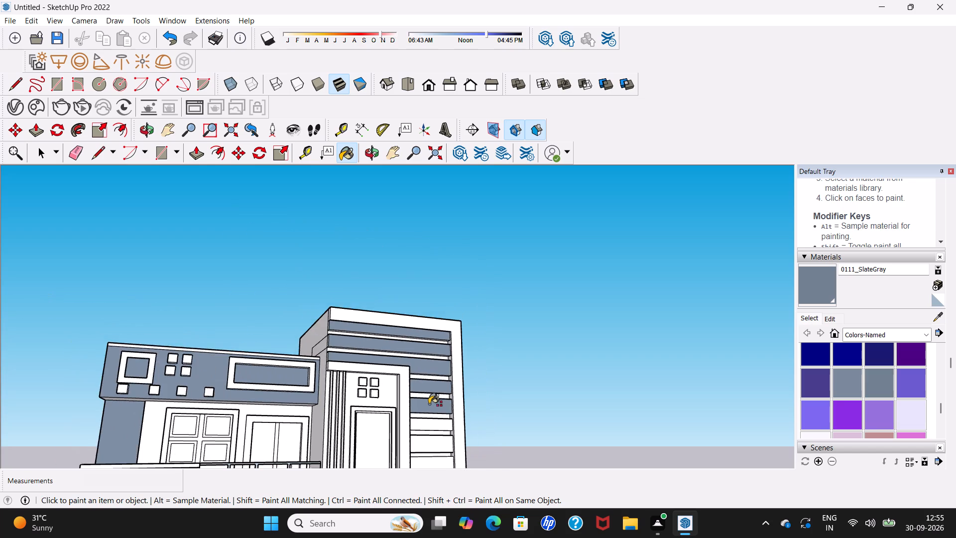
middle_click_drag(428, 401, 375, 296, "shift")
scroll(374, 307, "up", 4)
left_click(374, 325)
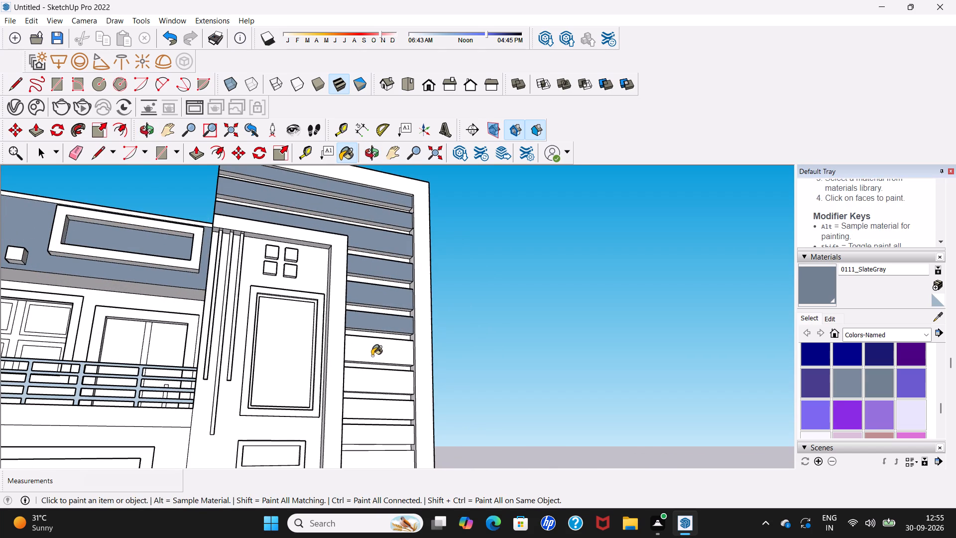
left_click(372, 354)
left_click(371, 378)
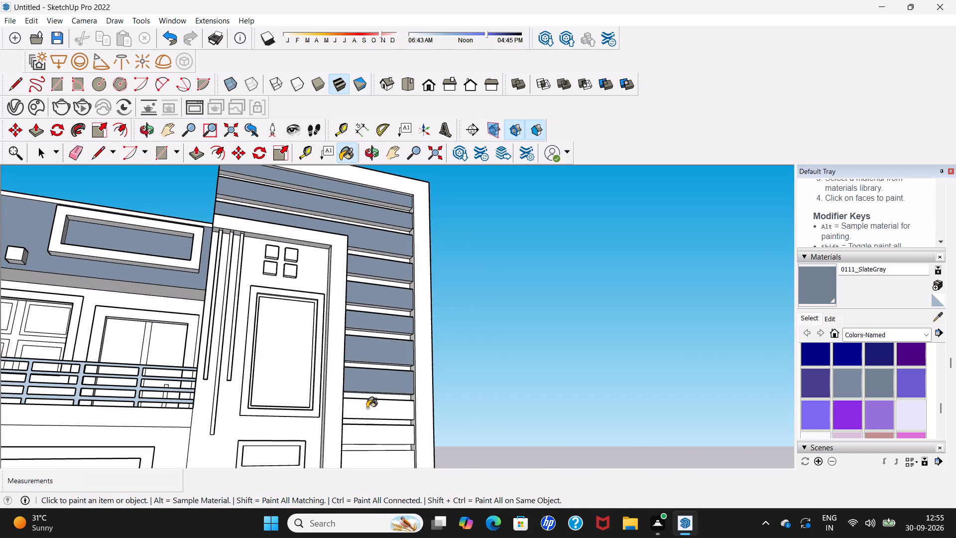
left_click(367, 408)
left_click(364, 435)
Paint the front faces of the tower's lowest four horizontal bands with 0111_SlateGray.
scroll(363, 432, "down", 5)
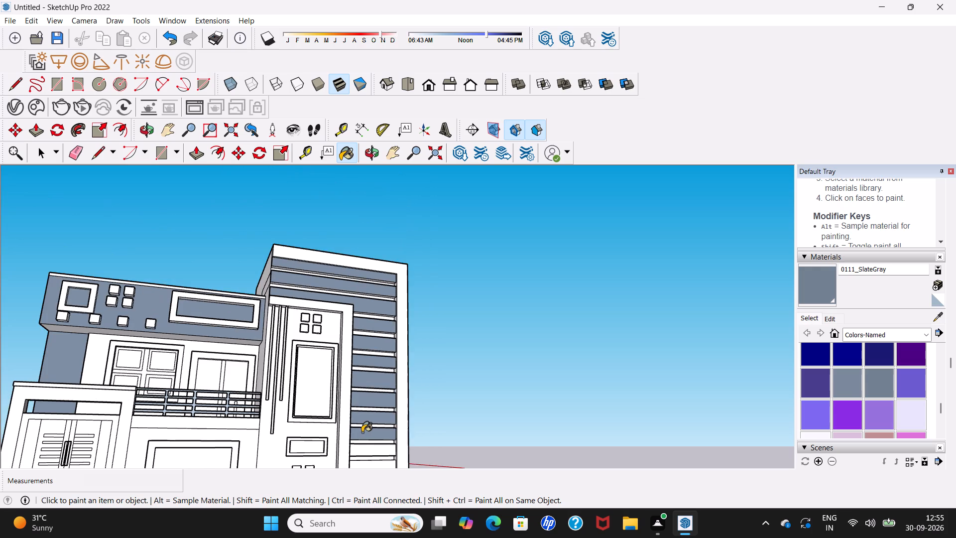
middle_click_drag(362, 432, 371, 333, "shift")
scroll(371, 336, "up", 5)
left_click(373, 355)
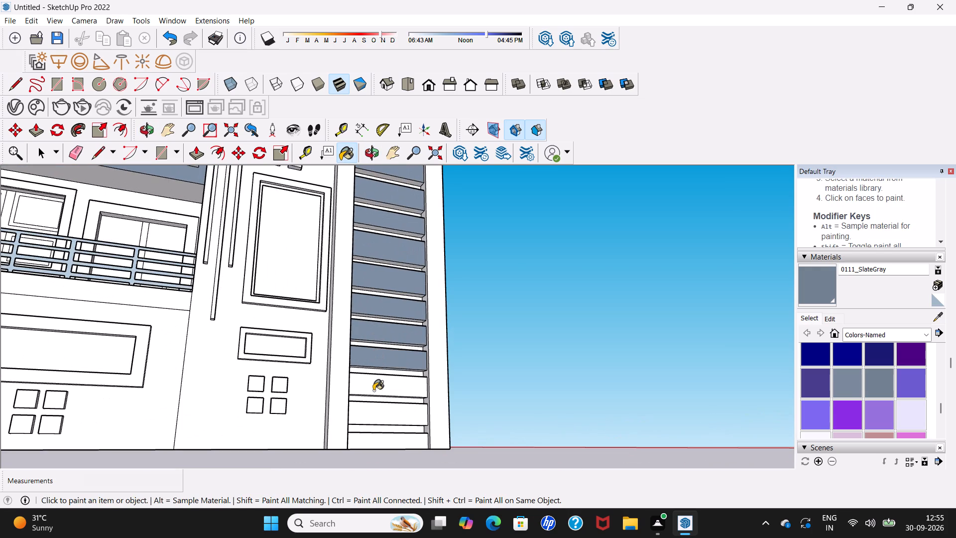
left_click(373, 388)
left_click(372, 413)
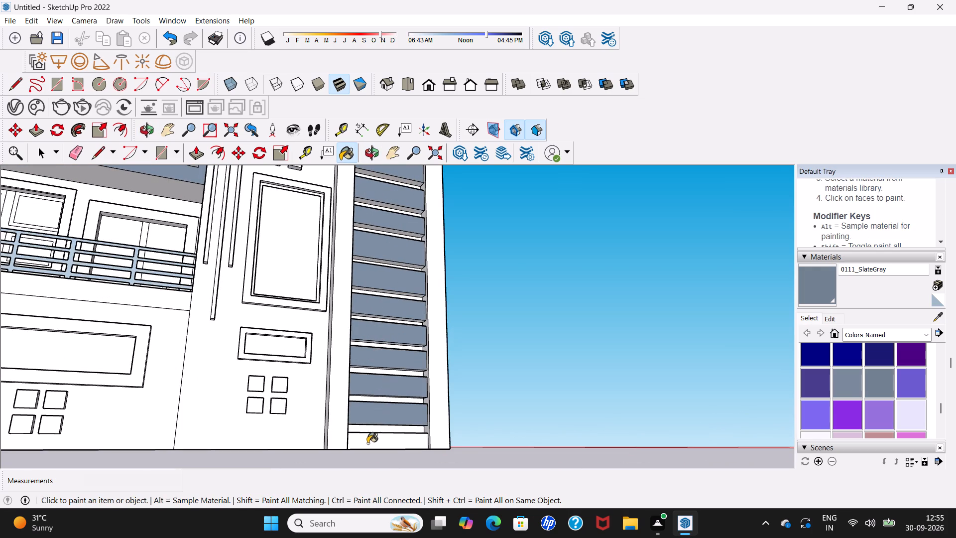
left_click(367, 443)
Paint the second tower band's top edge and the undersides of the first two bands with 0111_SlateGray.
scroll(370, 407, "down", 7)
middle_click_drag(370, 363, 368, 402)
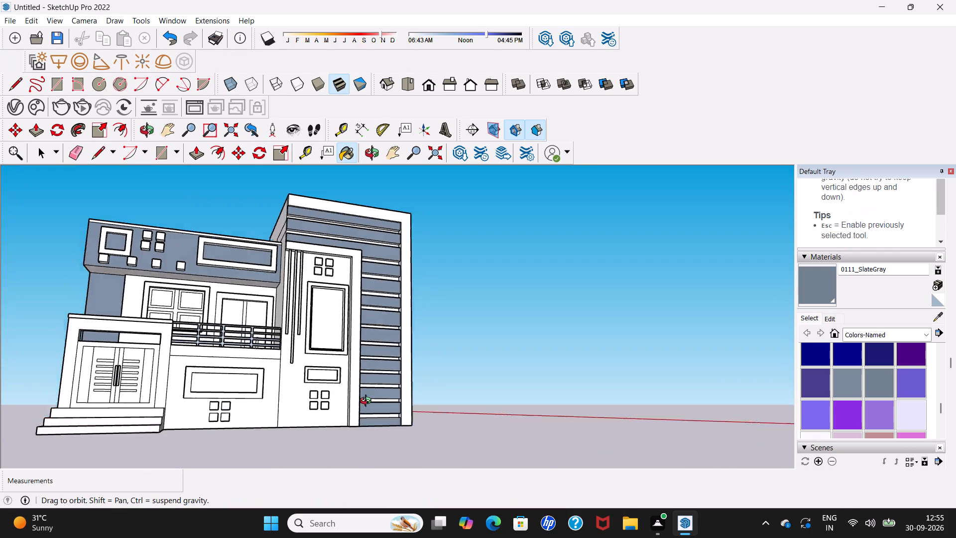
middle_click_drag(368, 402, 337, 494)
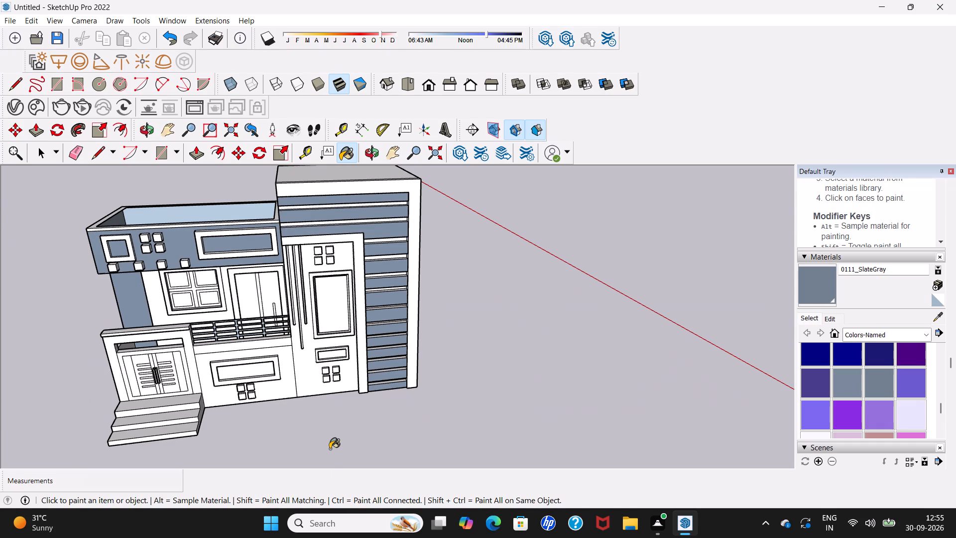
middle_click_drag(299, 264, 271, 345)
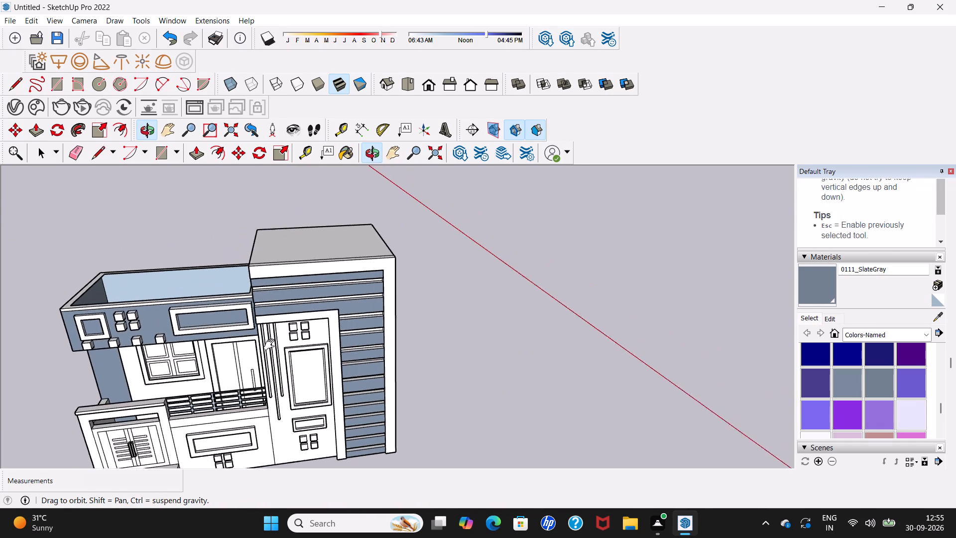
middle_click_drag(271, 345, 269, 350)
scroll(334, 255, "up", 4)
middle_click_drag(340, 319, 380, 285)
scroll(381, 310, "up", 2)
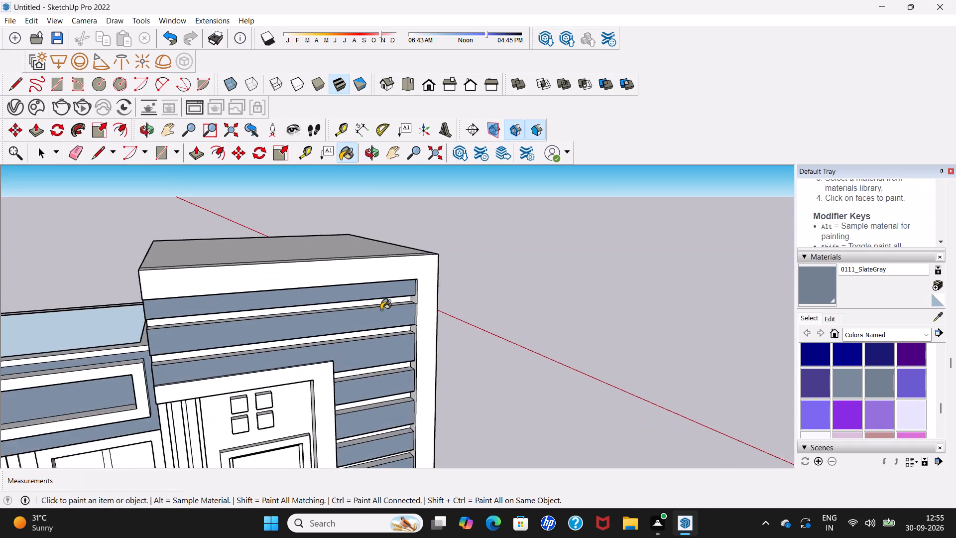
scroll(381, 310, "up", 7)
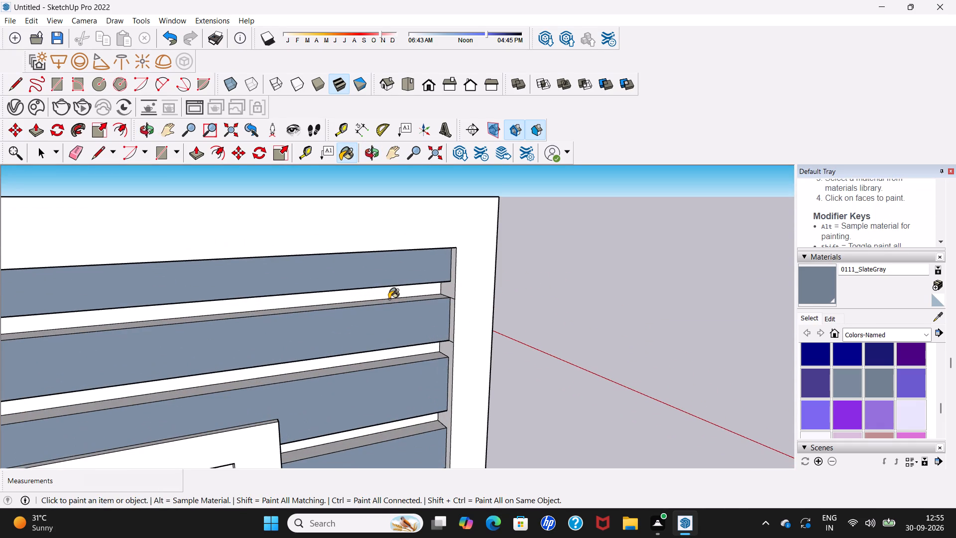
left_click(389, 301)
middle_click_drag(379, 349, 367, 311)
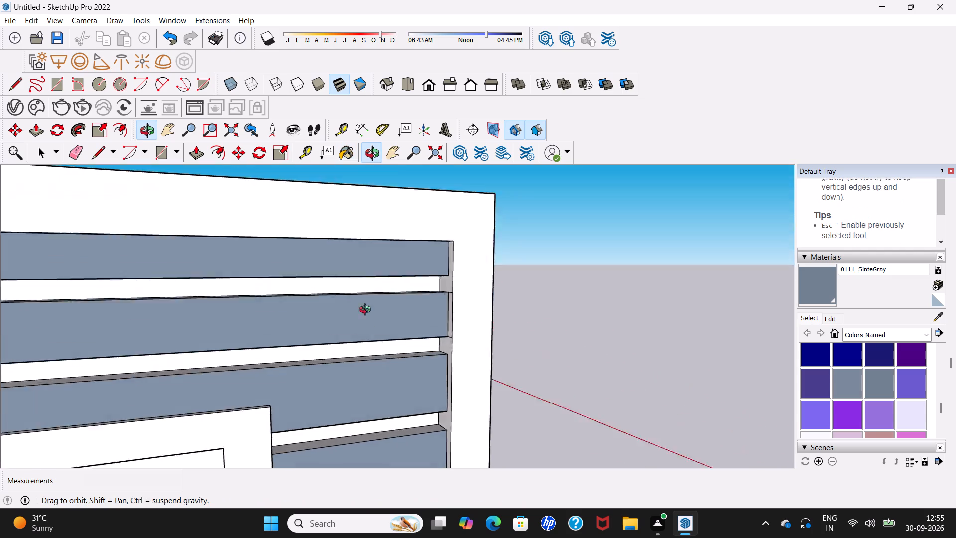
middle_click_drag(367, 311, 375, 233)
scroll(356, 317, "up", 4)
left_click(361, 304)
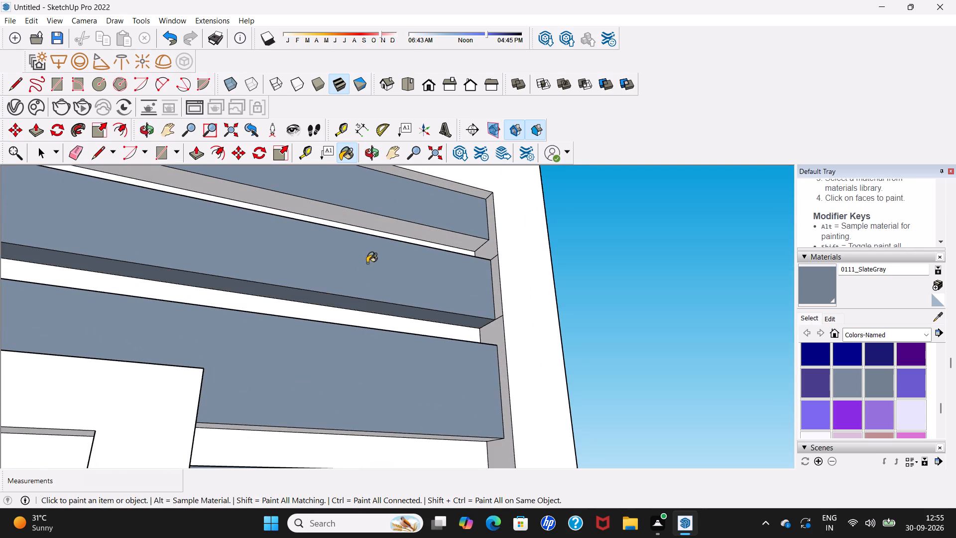
left_click(382, 222)
Paint the top edge and underside of the third tower band with 0111_SlateGray.
scroll(382, 229, "down", 5)
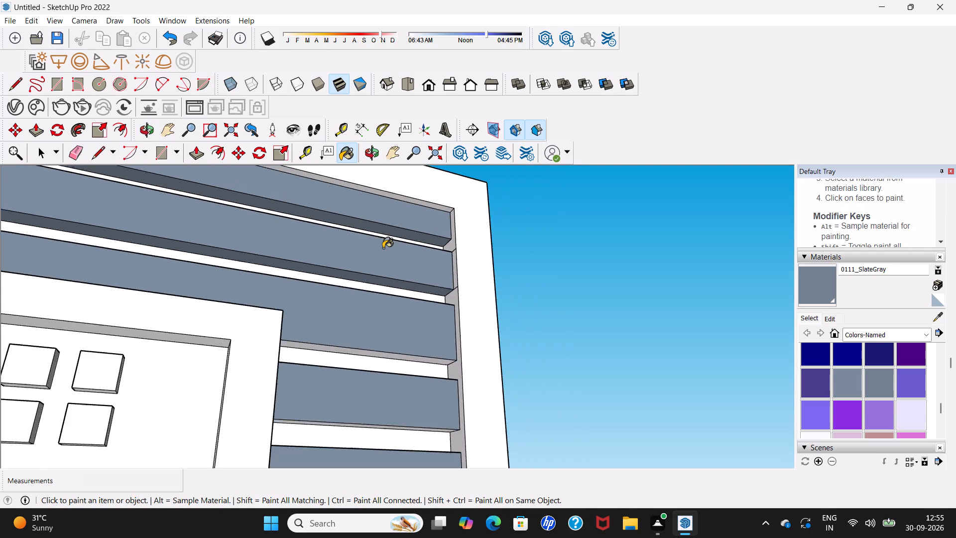
middle_click_drag(383, 249, 373, 406)
scroll(370, 318, "up", 5)
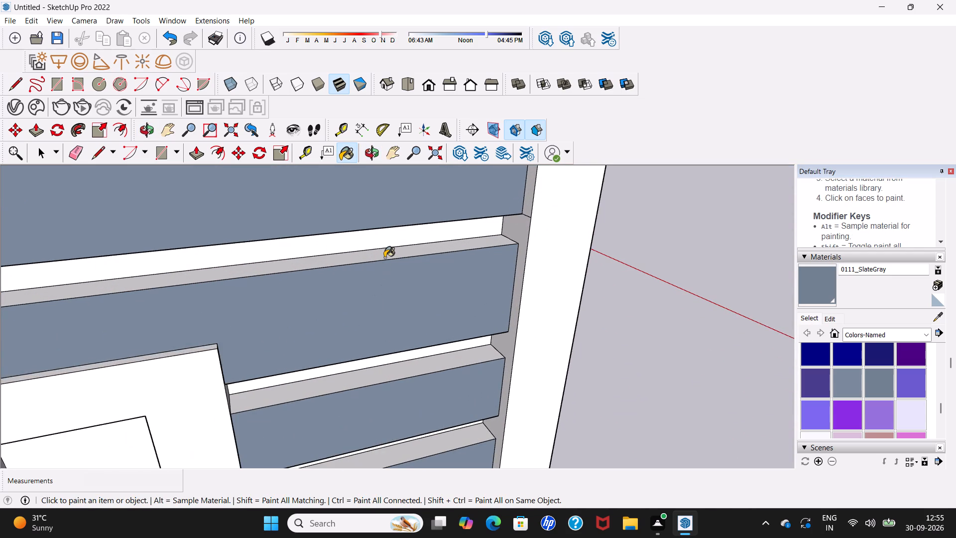
left_click(384, 258)
middle_click_drag(388, 349, 358, 163)
scroll(365, 323, "up", 1)
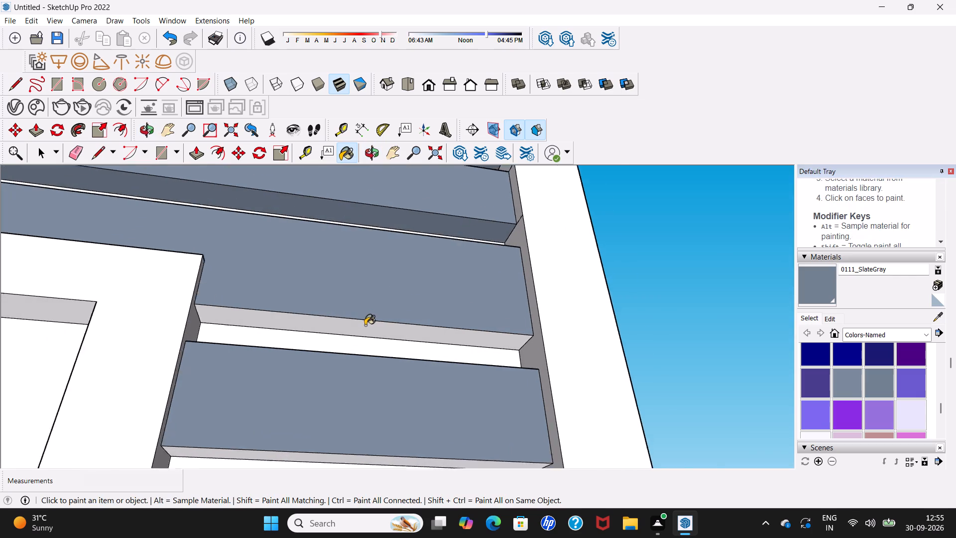
scroll(365, 325, "up", 3)
left_click(365, 326)
Paint the top edge and underside of the fourth tower band with 0111_SlateGray.
middle_click_drag(363, 331, 341, 453)
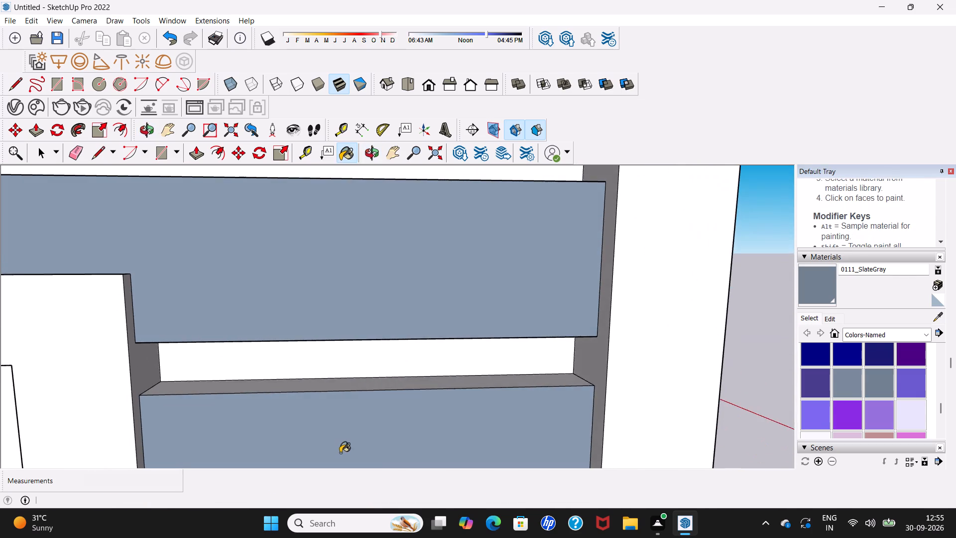
scroll(339, 447, "up", 3)
left_click(382, 368)
scroll(382, 368, "down", 4)
middle_click_drag(381, 364, 384, 273)
scroll(389, 279, "down", 11)
middle_click_drag(379, 377, 379, 360)
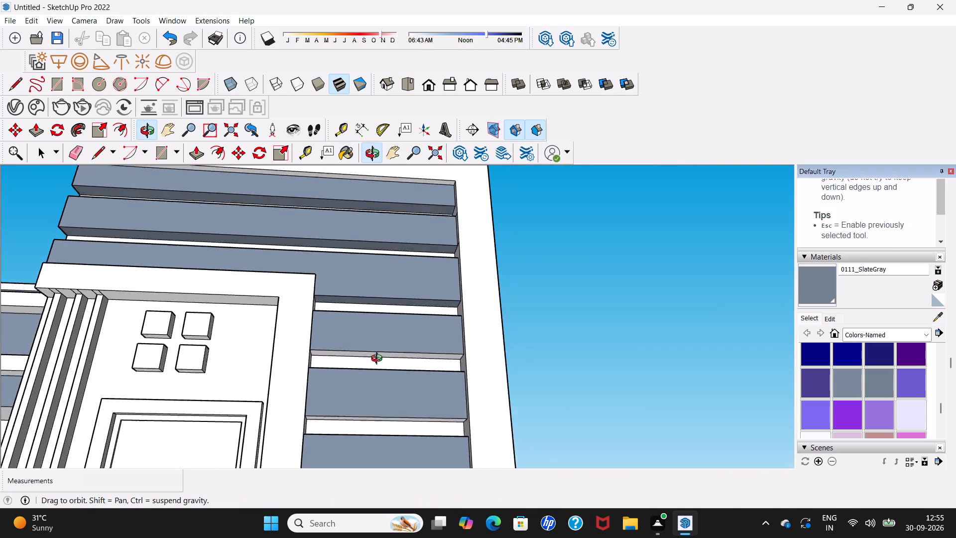
middle_click_drag(379, 360, 379, 352)
scroll(379, 352, "up", 5)
left_click(379, 353)
Paint the top edge and underside of the fifth tower band with 0111_SlateGray.
scroll(379, 353, "down", 6)
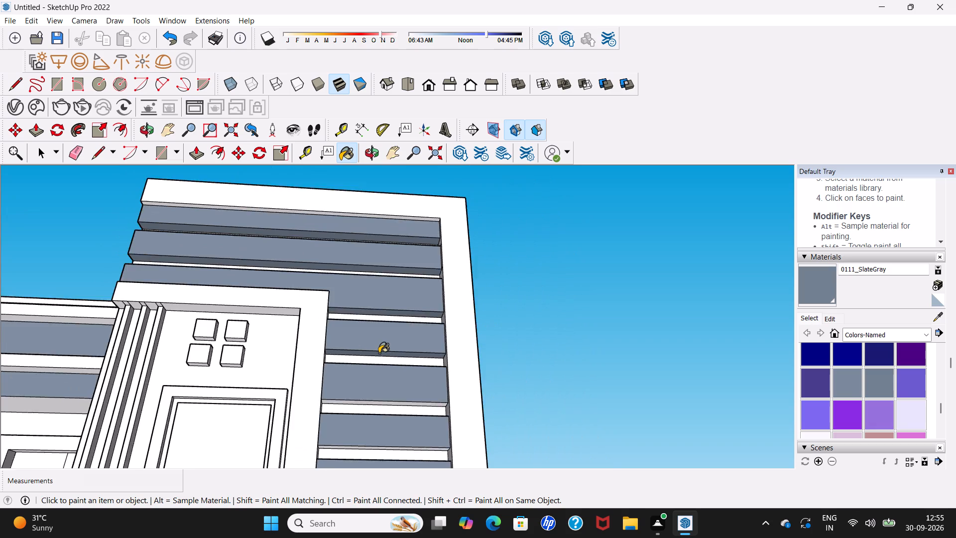
scroll(379, 353, "down", 6)
middle_click_drag(379, 356, 373, 422)
middle_click_drag(378, 381, 383, 393)
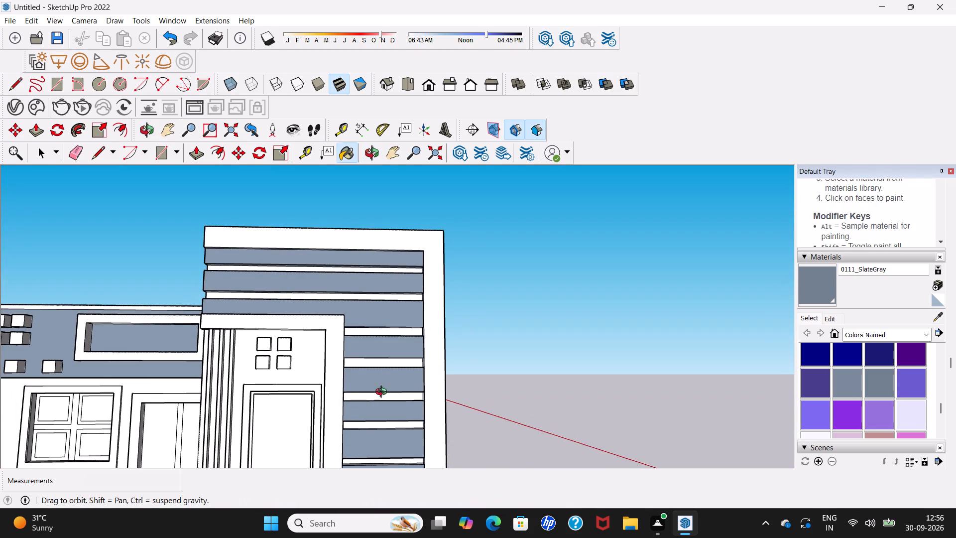
middle_click_drag(383, 393, 380, 423)
scroll(380, 412, "up", 5)
middle_click_drag(392, 356, 385, 424)
scroll(384, 412, "up", 4)
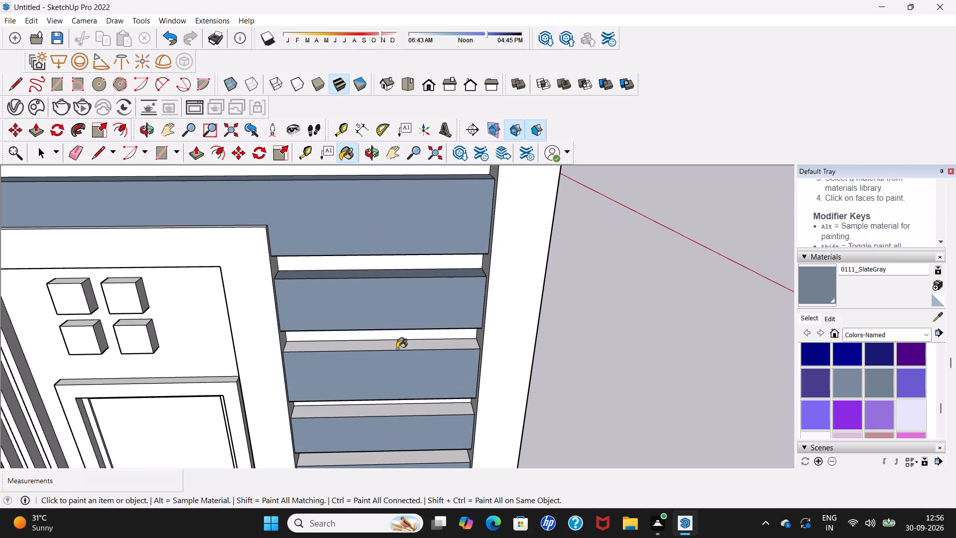
left_click(397, 348)
middle_click_drag(389, 412, 410, 279)
scroll(408, 283, "up", 1)
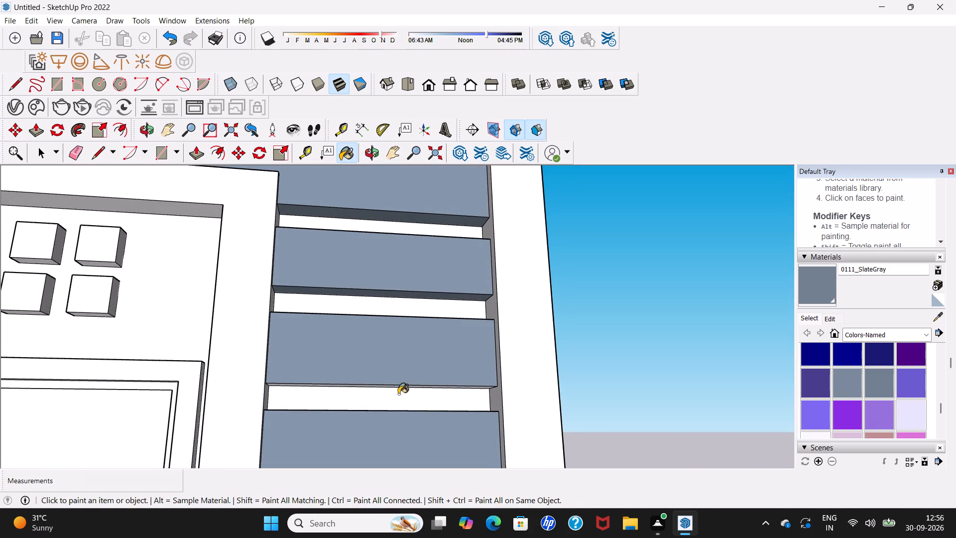
middle_click_drag(400, 328, 417, 275)
scroll(404, 401, "up", 3)
left_click(410, 376)
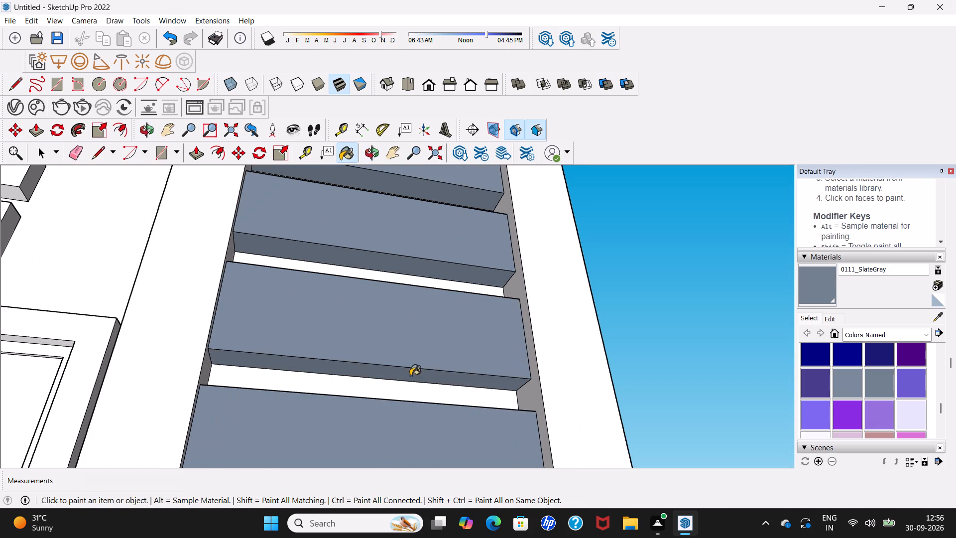
Paint the top edges of the next three tower bands below the fifth with 0111_SlateGray.
scroll(410, 379, "down", 11)
middle_click_drag(403, 362, 398, 272, "shift")
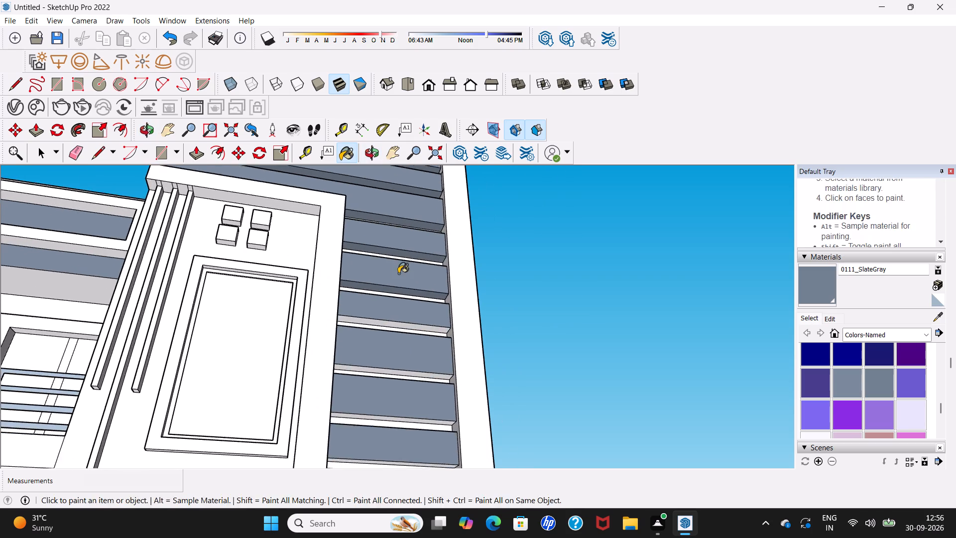
middle_click_drag(398, 279, 373, 474)
scroll(376, 383, "up", 4)
left_click(414, 280)
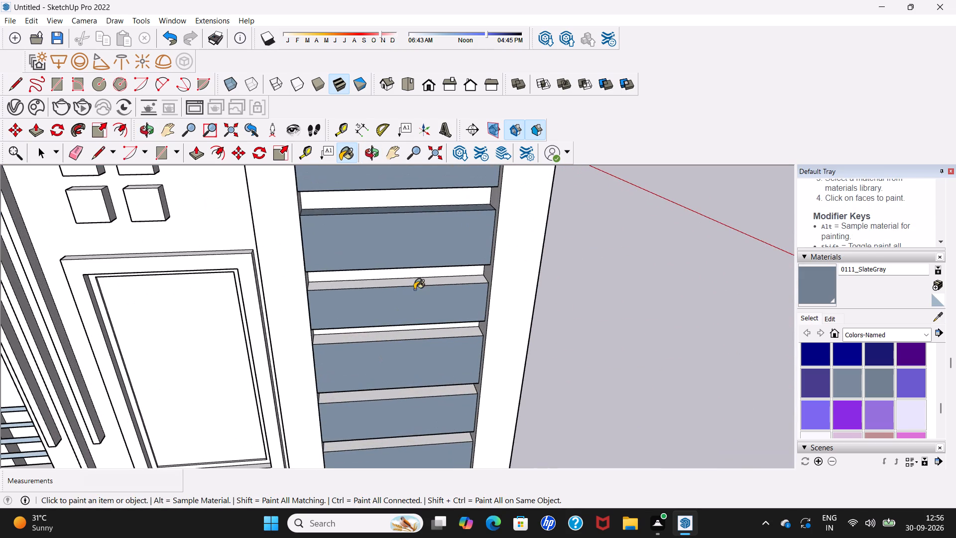
left_click(417, 337)
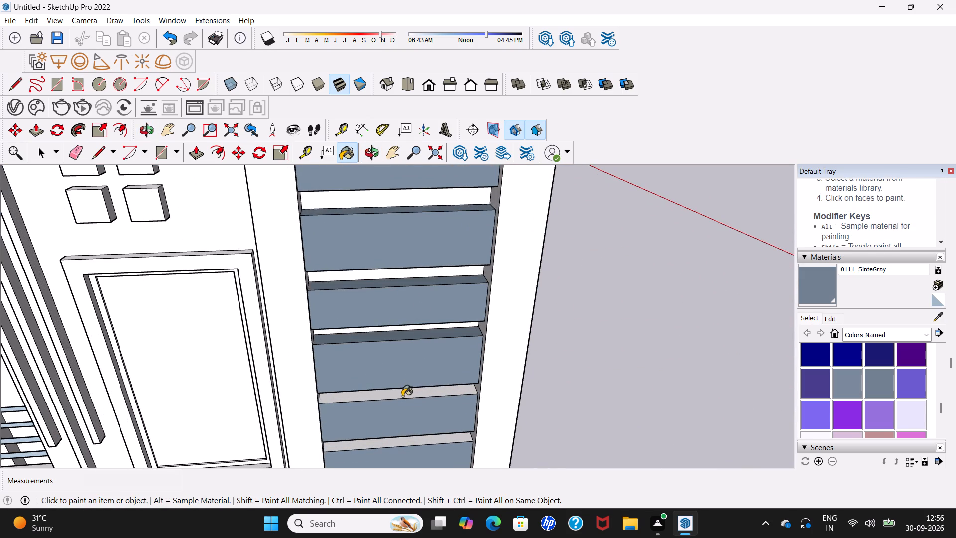
left_click(402, 393)
Paint the undersides of the next two unpainted mid-height tower bands with 0111_SlateGray.
middle_click_drag(402, 389, 427, 253)
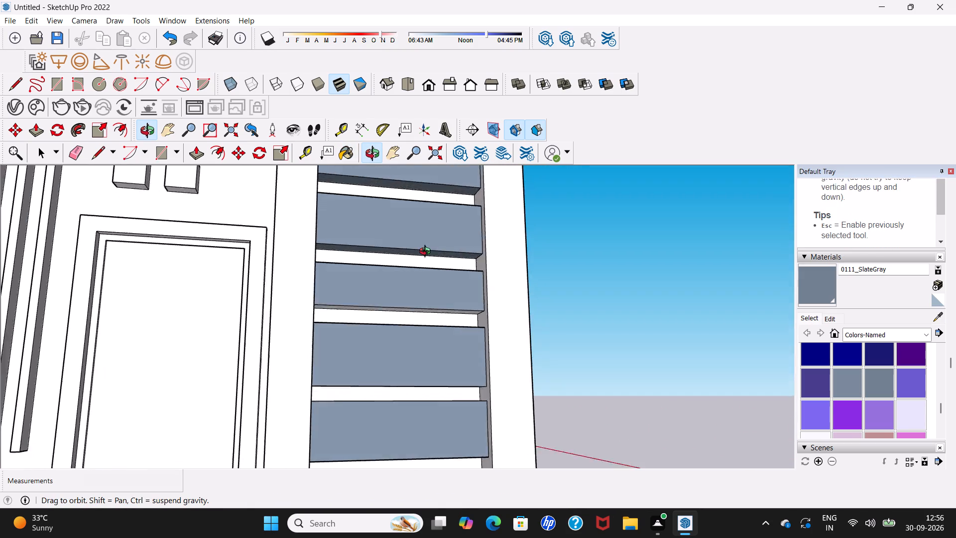
middle_click_drag(427, 253, 441, 226)
scroll(403, 342, "up", 4)
left_click(420, 294)
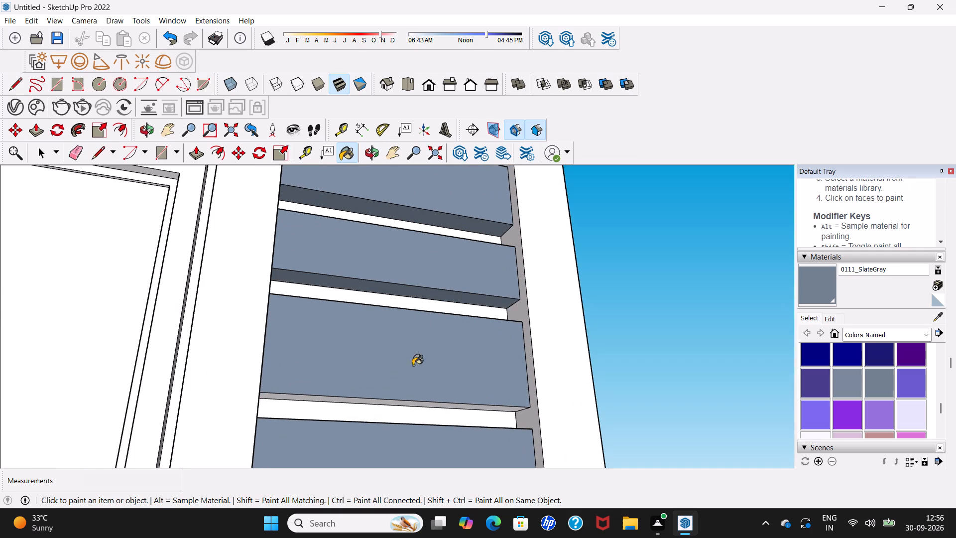
left_click(406, 403)
Paint the undersides of the four lowest tower bands with 0111_SlateGray.
scroll(406, 403, "down", 2)
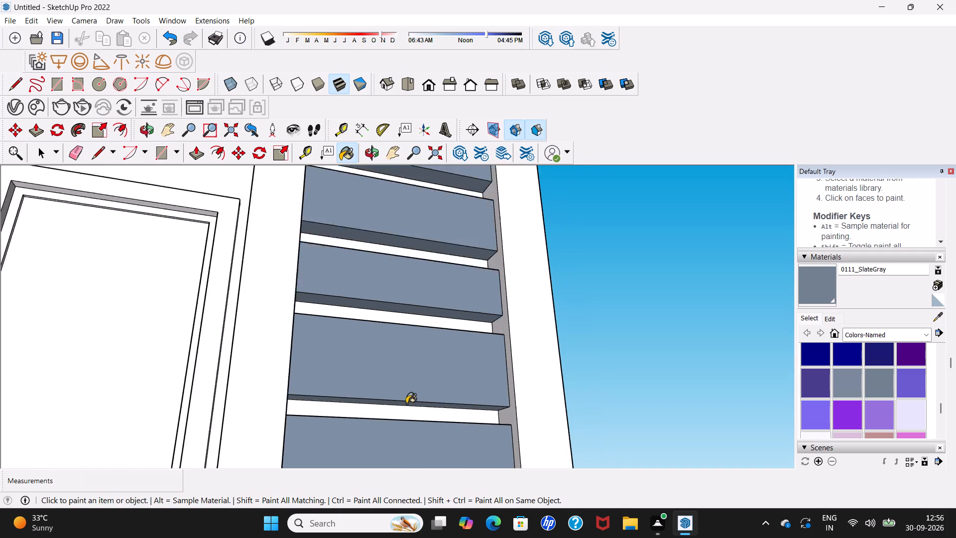
scroll(406, 403, "down", 20)
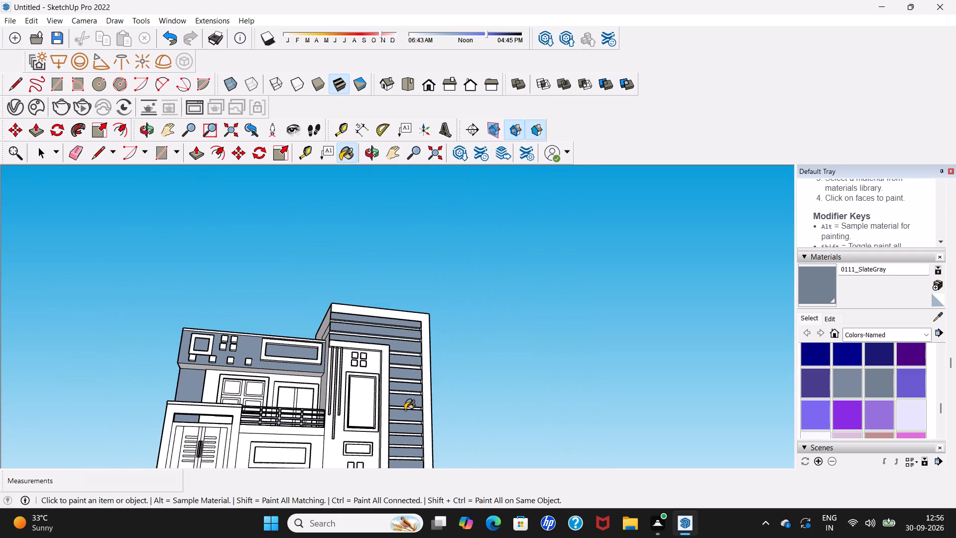
middle_click_drag(403, 410, 395, 304, "shift")
scroll(394, 406, "up", 6)
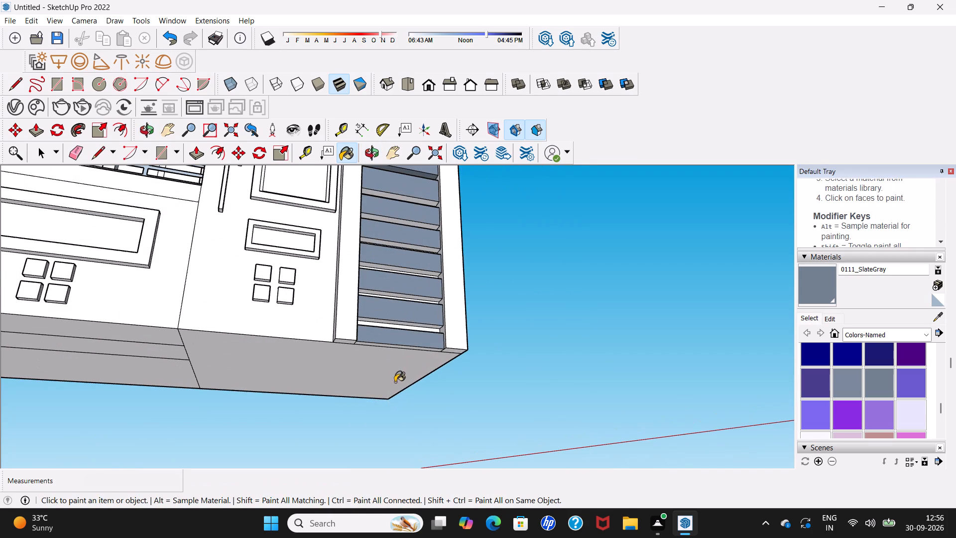
scroll(396, 332, "up", 4)
left_click(396, 354)
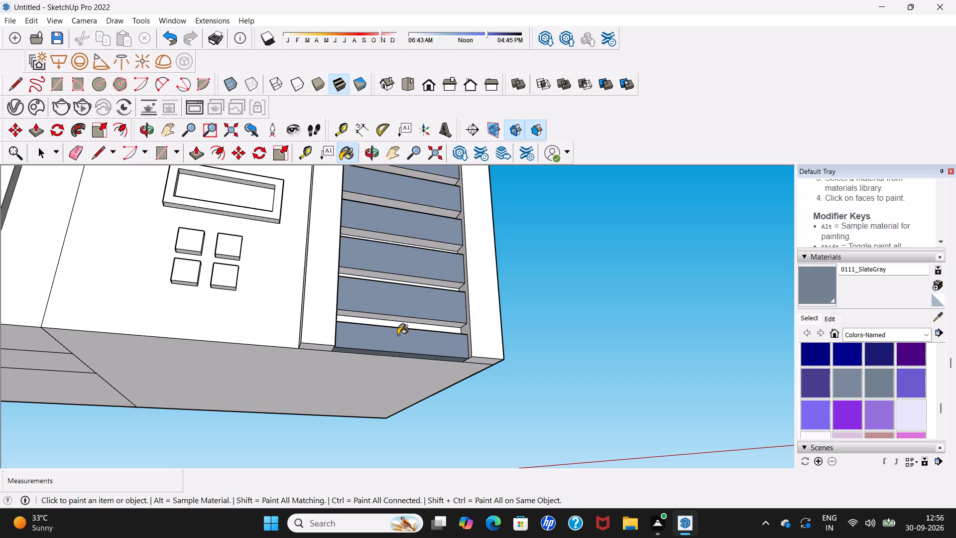
left_click(400, 317)
scroll(401, 329, "up", 5)
left_click(406, 313)
left_click(405, 245)
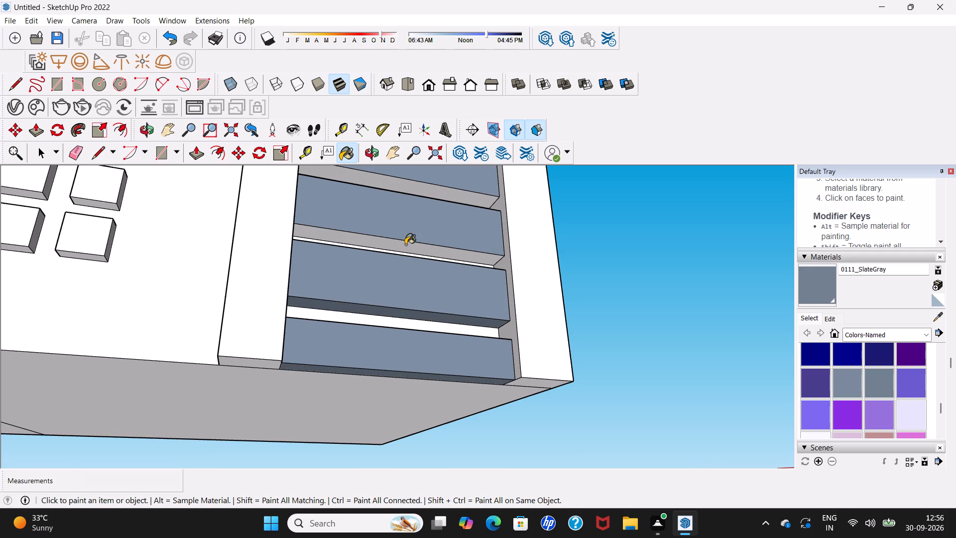
left_click(416, 182)
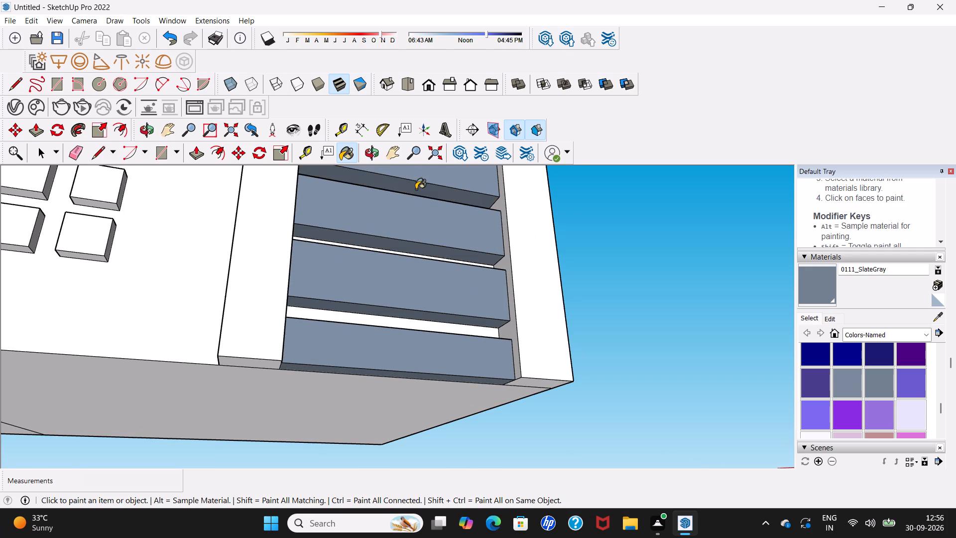
Paint the undersides of the three bands above the four lowest tower bands with 0111_SlateGray.
scroll(415, 194, "down", 6)
middle_click_drag(409, 222, 376, 394, "shift")
scroll(374, 379, "up", 4)
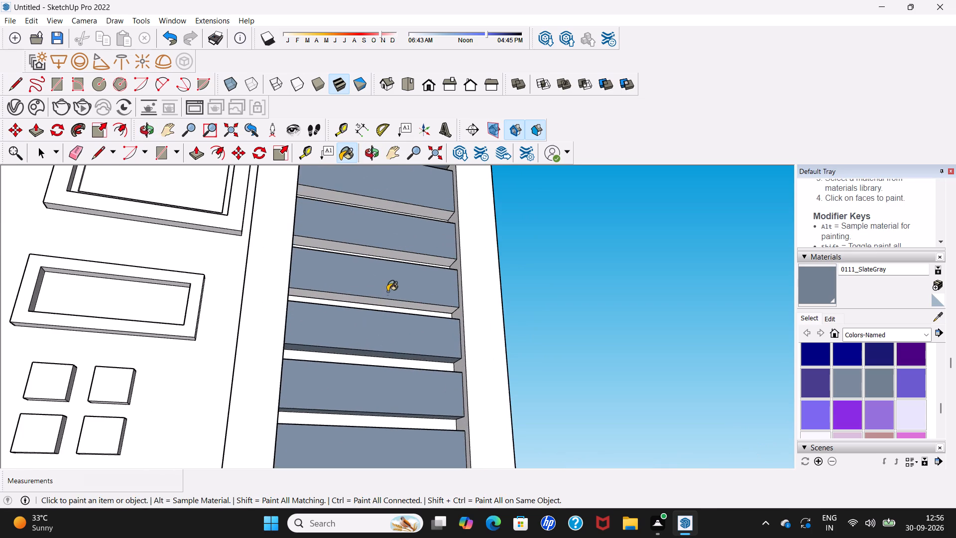
left_click(386, 300)
left_click(395, 254)
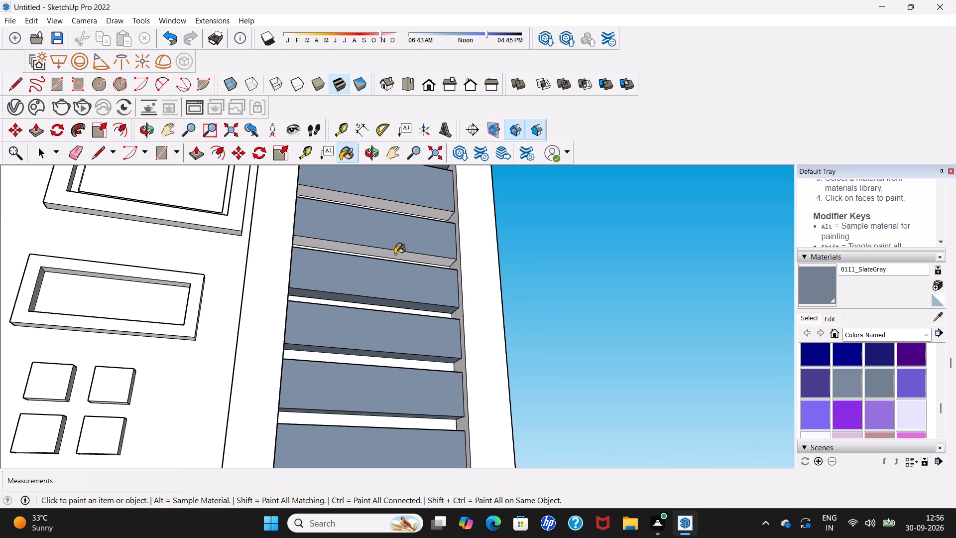
left_click(403, 205)
Paint the top edges of the six lowest tower bands with 0111_SlateGray.
scroll(403, 206, "down", 7)
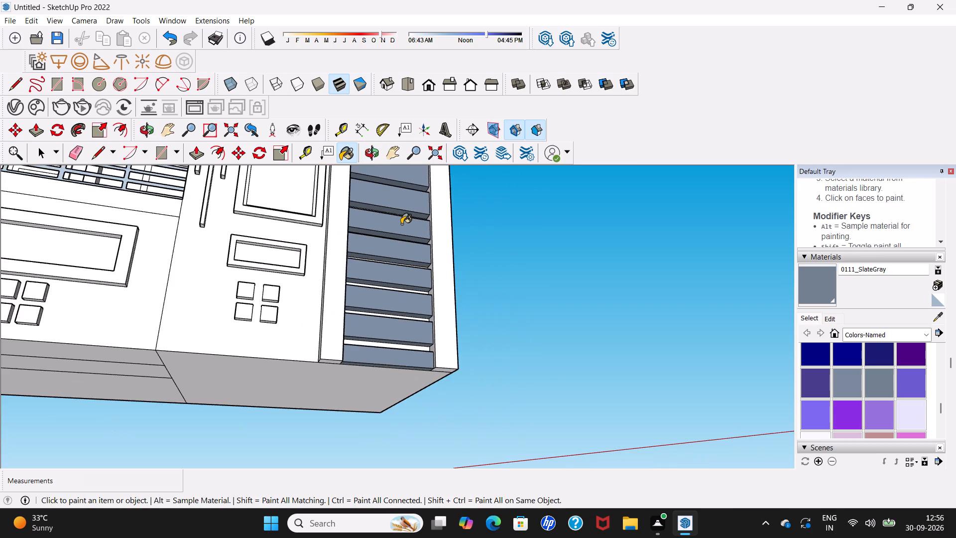
middle_click_drag(401, 224, 365, 447)
scroll(366, 387, "up", 1)
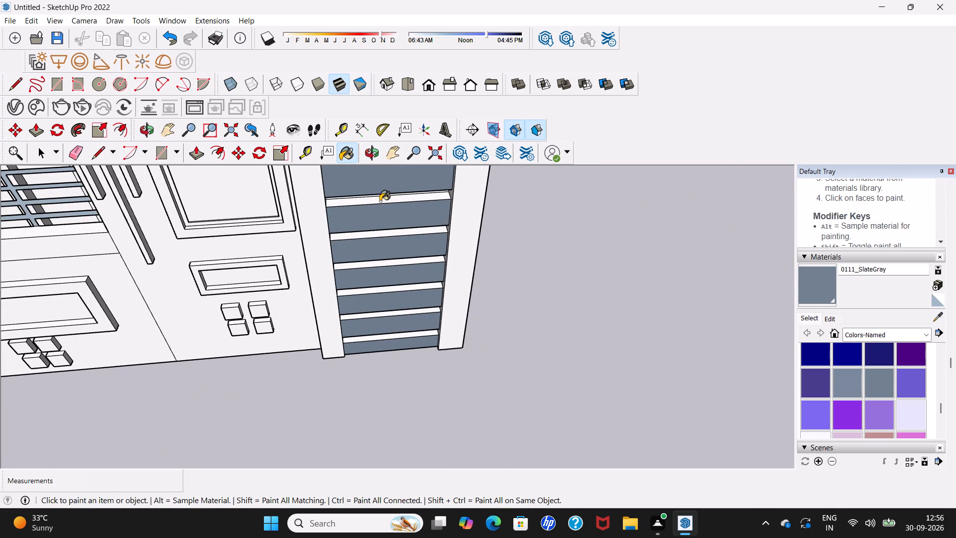
left_click(380, 200)
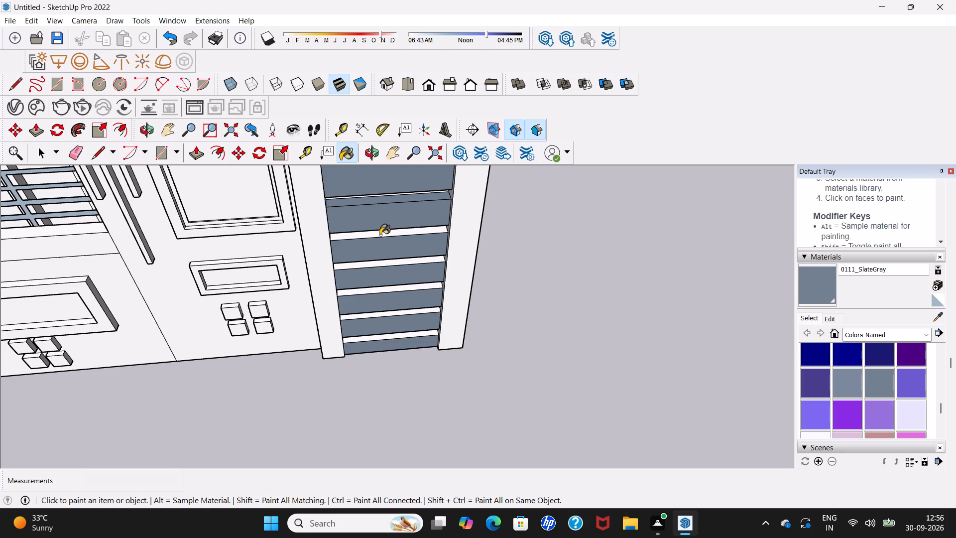
left_click(380, 235)
left_click(381, 265)
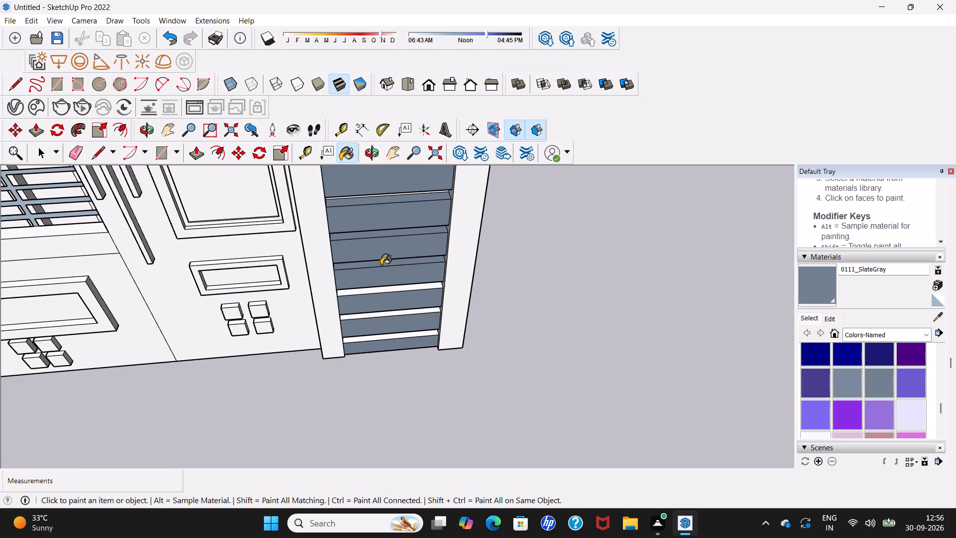
left_click(381, 291)
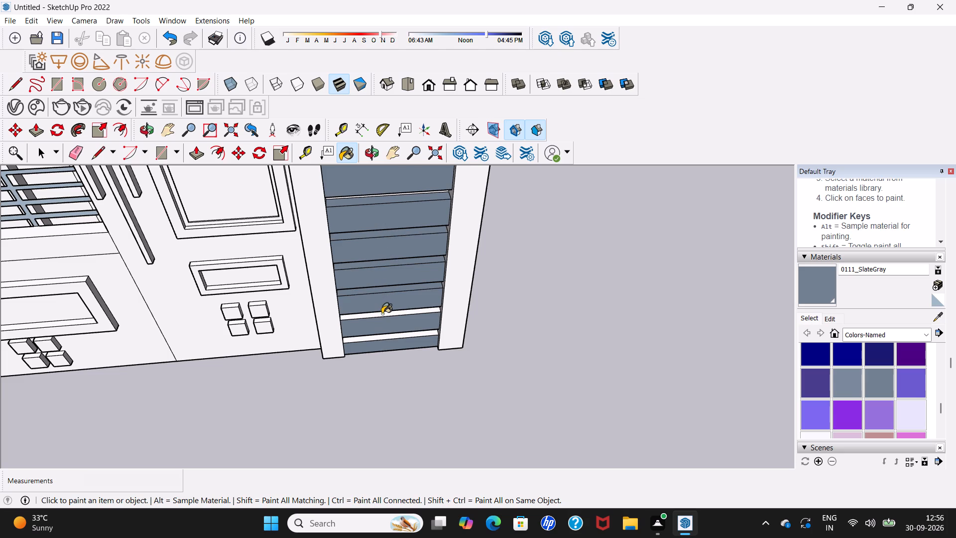
left_click(382, 314)
left_click(382, 339)
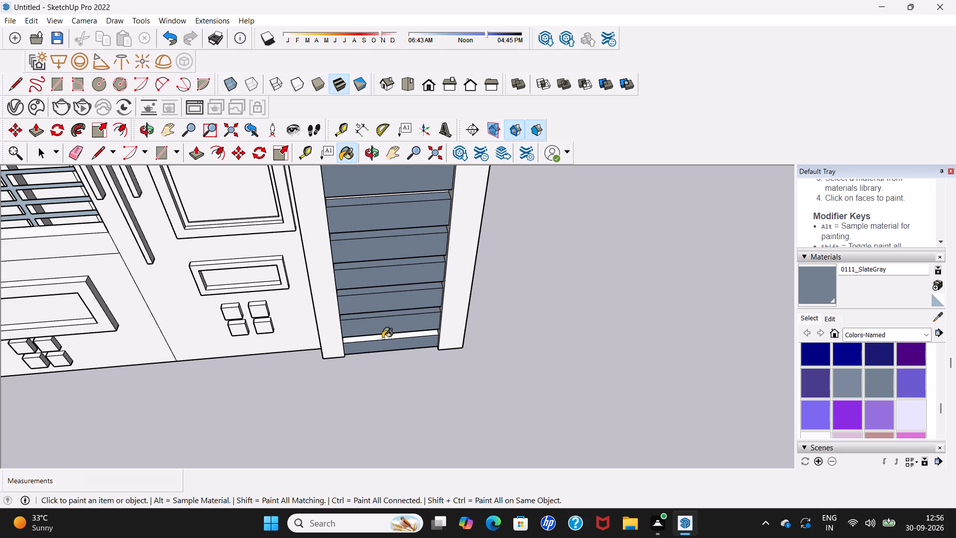
left_click(383, 337)
Examine the tower's horizontal bands from above and below for any unpainted faces.
scroll(385, 280, "down", 6)
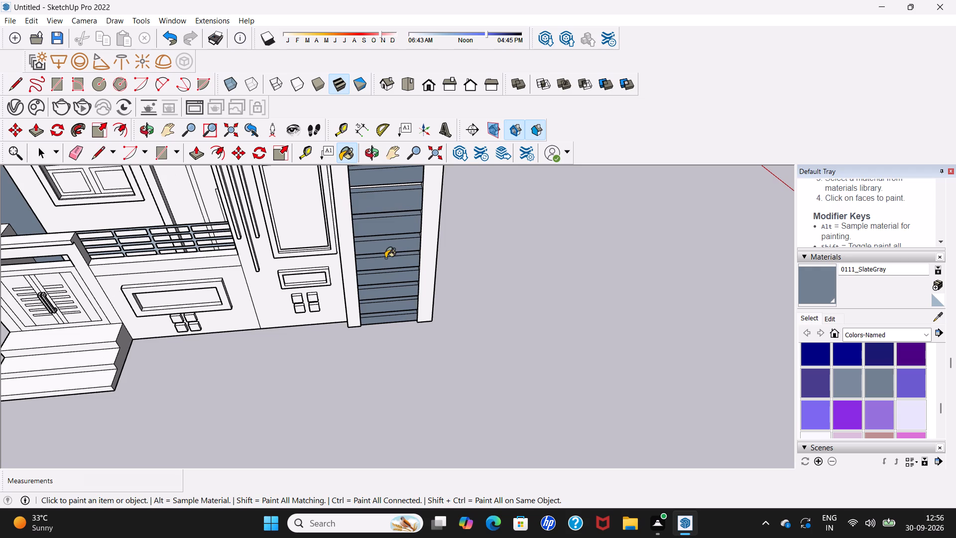
middle_click_drag(385, 258, 369, 391, "shift")
scroll(369, 352, "up", 6)
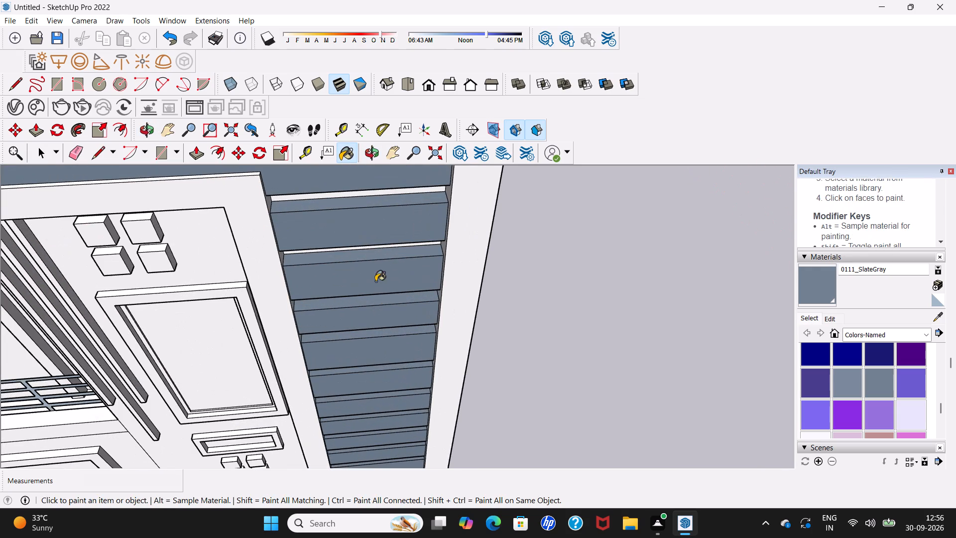
scroll(373, 192, "up", 5)
scroll(361, 266, "up", 4)
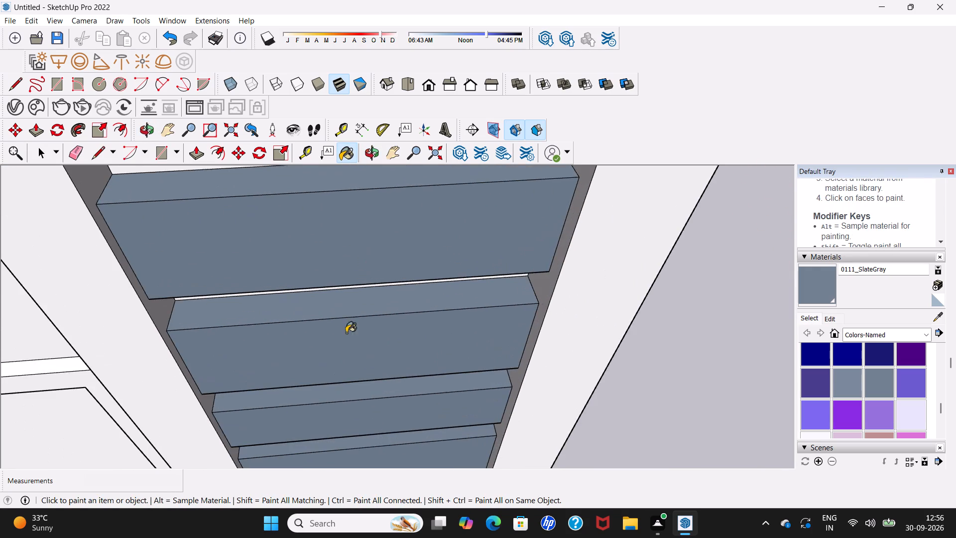
middle_click_drag(343, 344, 372, 81)
scroll(327, 321, "down", 7)
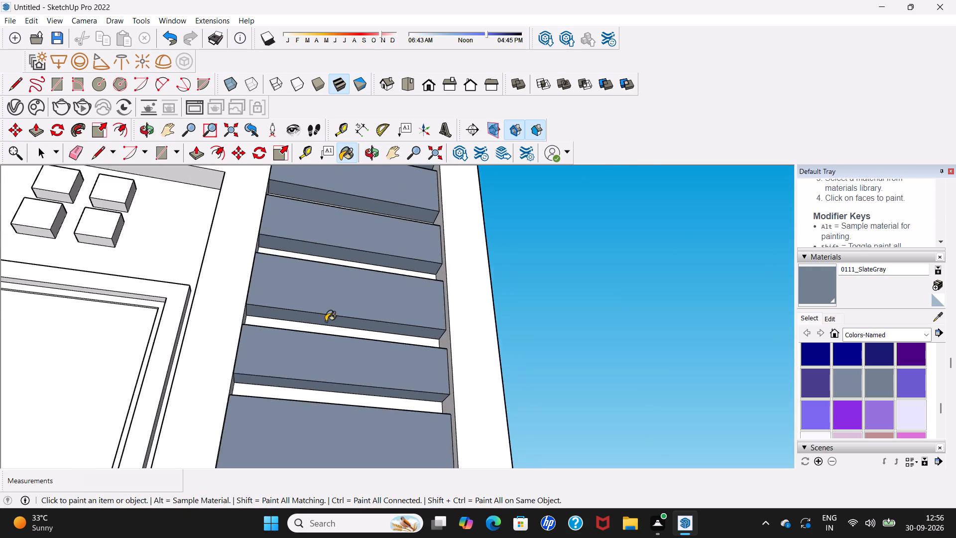
scroll(326, 321, "down", 3)
middle_click_drag(291, 444, 331, 331)
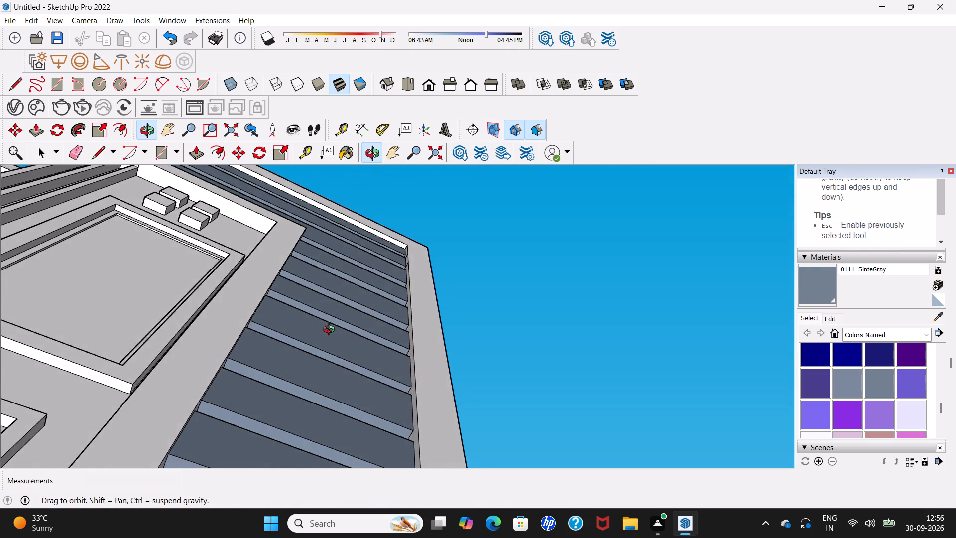
middle_click_drag(331, 331, 343, 359)
scroll(333, 364, "down", 8)
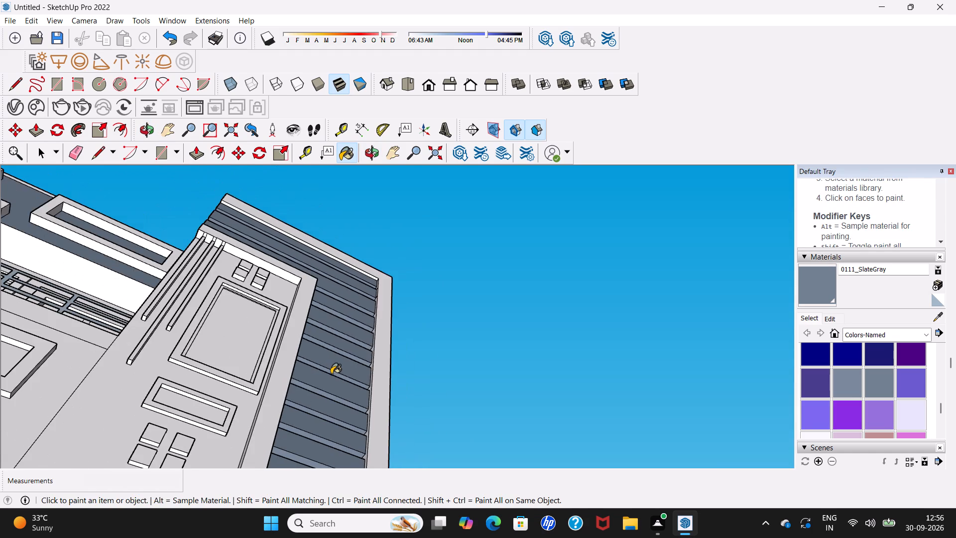
scroll(331, 374, "down", 5)
Paint the front face of the tall rectangular frame on the tower with 0111_SlateGray.
middle_click_drag(331, 375, 251, 456)
scroll(274, 395, "up", 1)
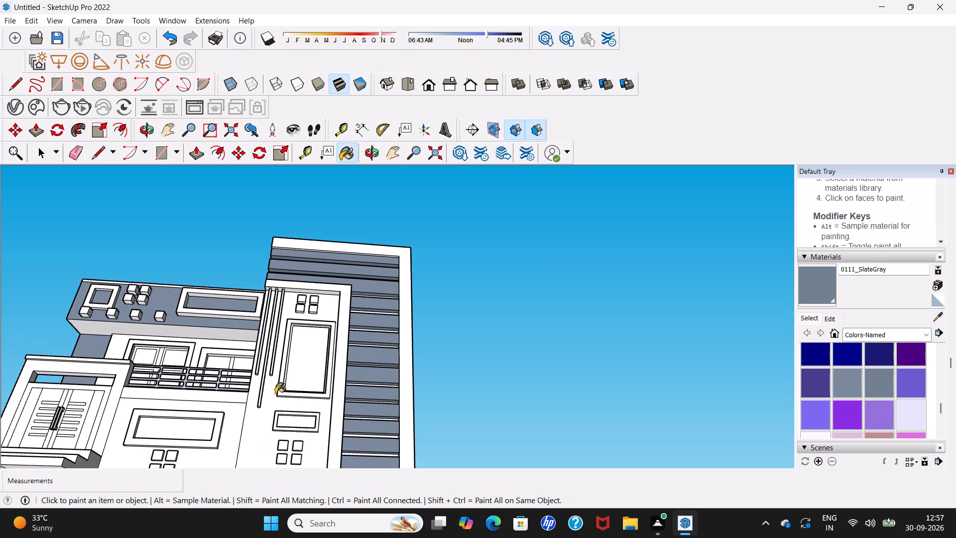
scroll(299, 391, "down", 3)
scroll(317, 389, "up", 6)
left_click(313, 394)
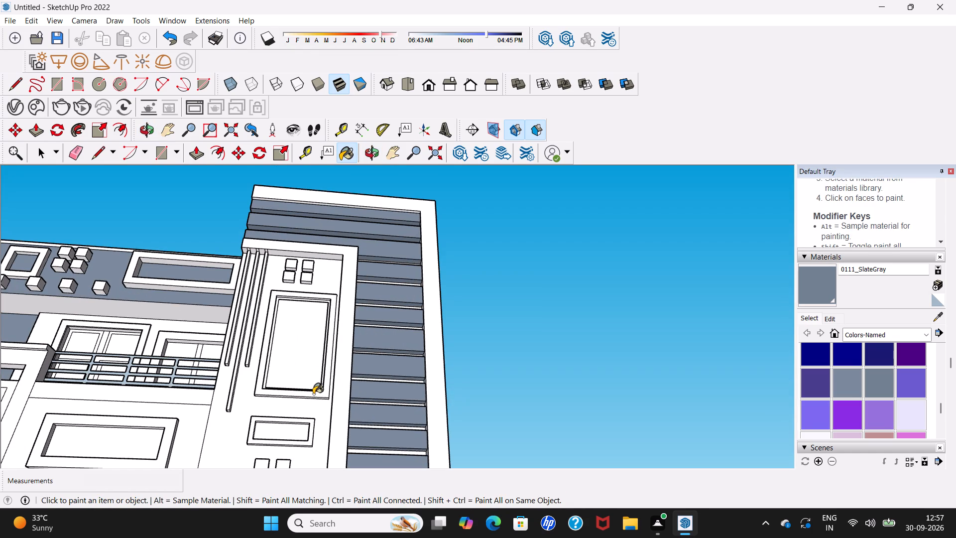
Paint the tall frame's outer left side and underside with 0111_SlateGray.
middle_click_drag(308, 405, 469, 433)
scroll(256, 354, "up", 3)
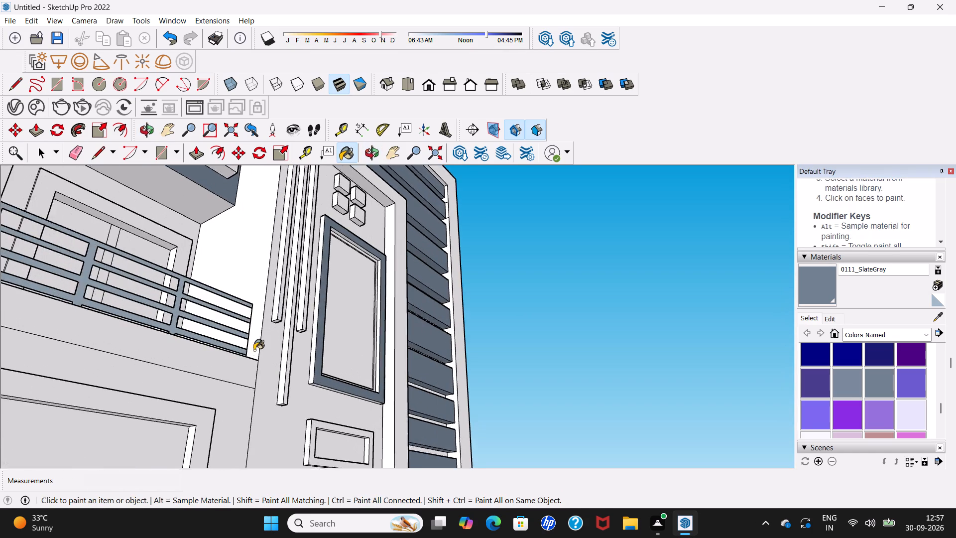
scroll(254, 350, "up", 1)
left_click(317, 350)
scroll(315, 360, "up", 6)
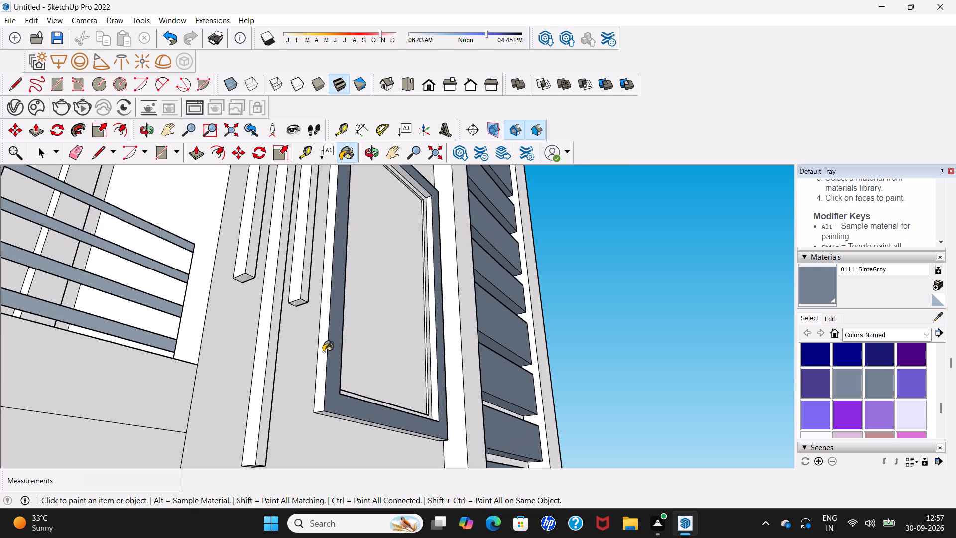
left_click(323, 353)
scroll(322, 361, "down", 5)
middle_click_drag(329, 408, 330, 403)
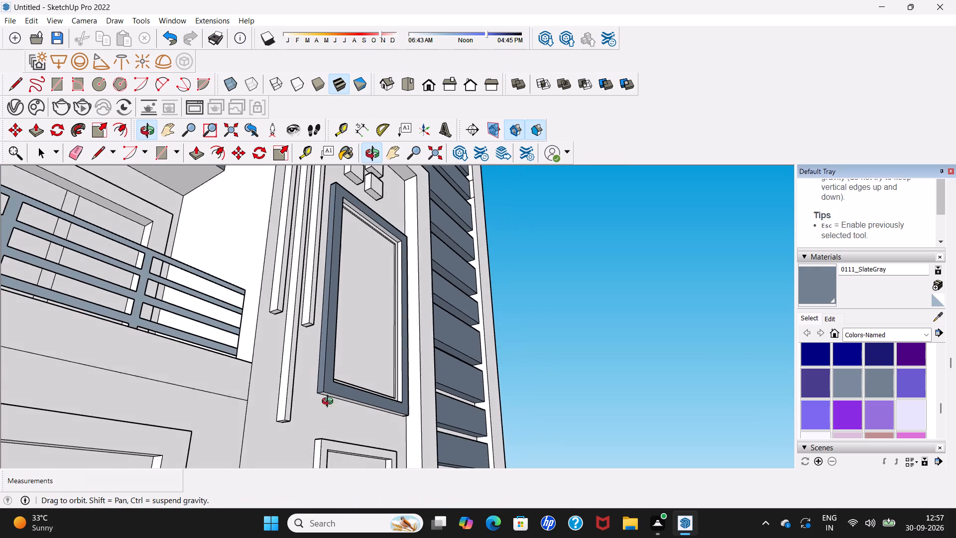
middle_click_drag(330, 403, 339, 341)
scroll(348, 353, "up", 5)
left_click(349, 359)
Paint the tall frame's inner right and inner top faces with 0111_SlateGray.
scroll(349, 359, "down", 2)
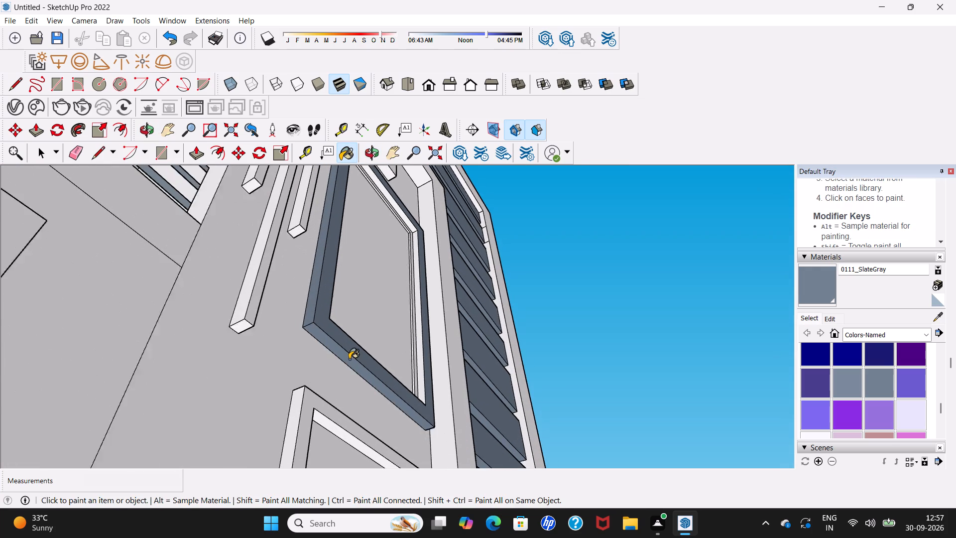
scroll(349, 359, "down", 3)
scroll(391, 337, "up", 9)
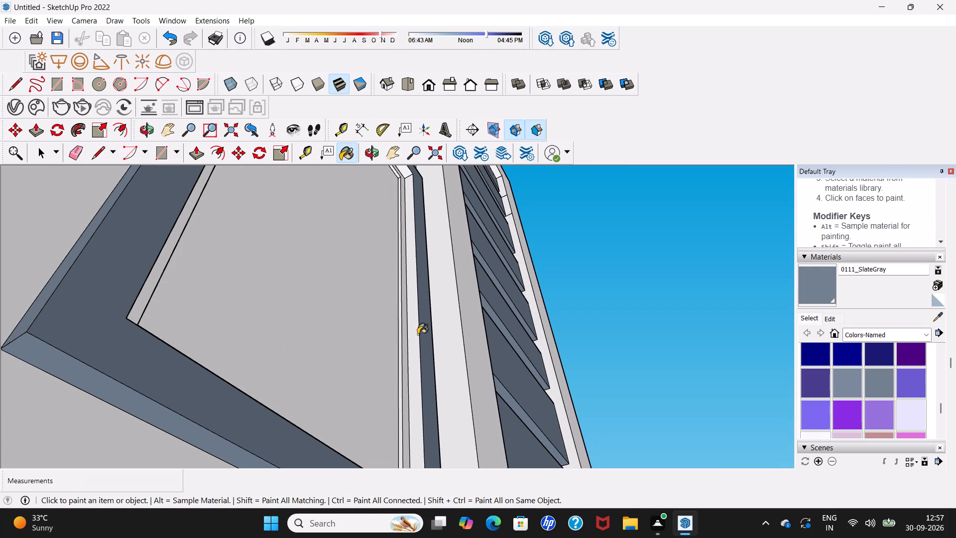
left_click(417, 340)
scroll(417, 340, "down", 8)
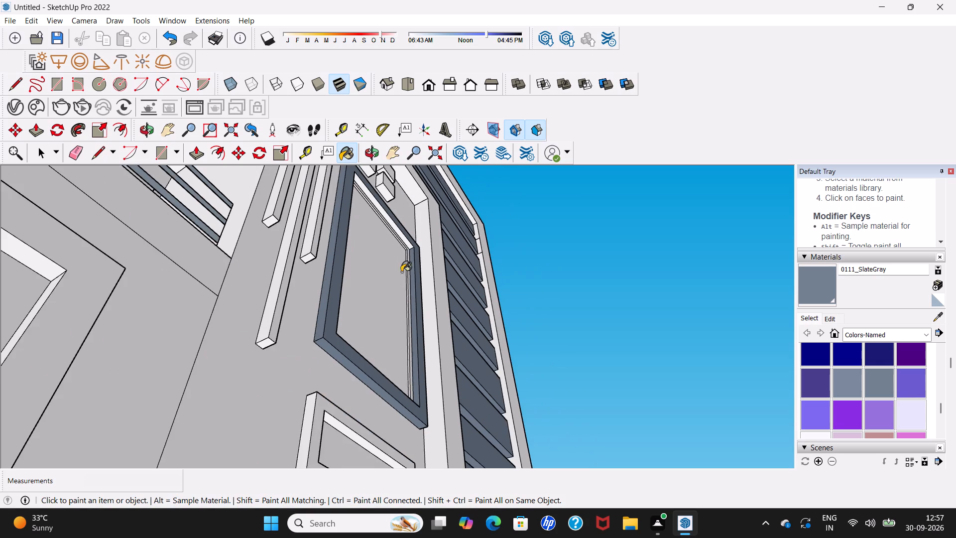
scroll(383, 212, "up", 6)
left_click(383, 208)
scroll(383, 208, "down", 7)
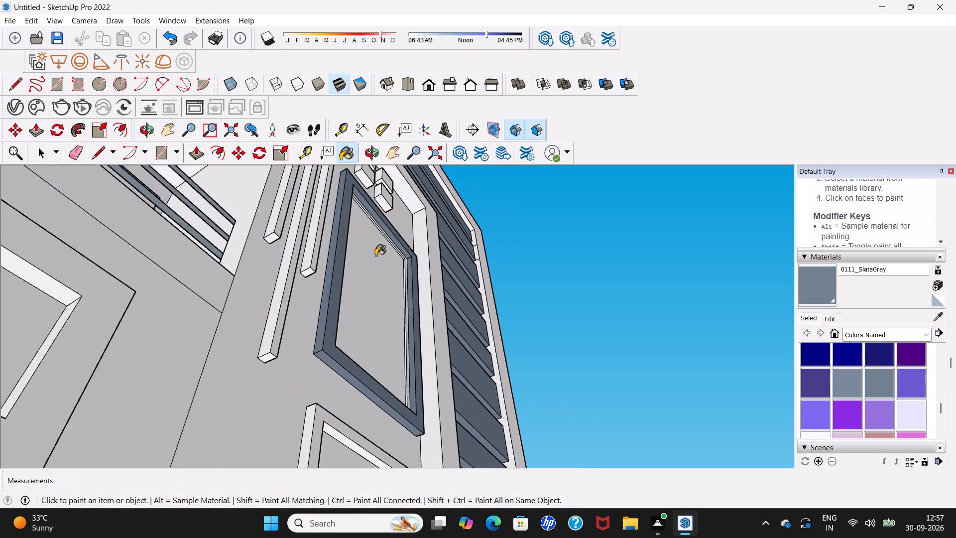
Paint the tall frame's inner left face and thin outer right side face with 0111_SlateGray.
middle_click_drag(375, 256, 127, 324)
middle_click_drag(280, 329, 256, 344)
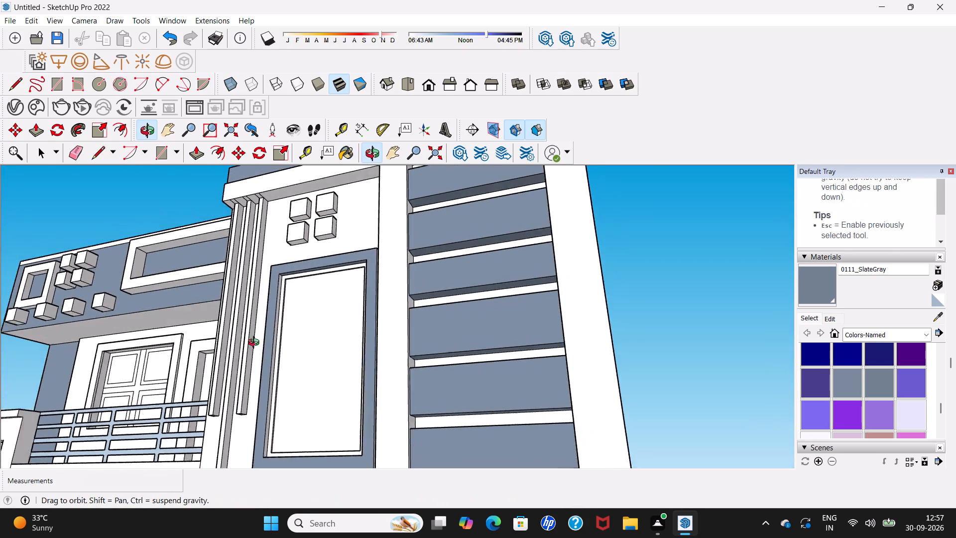
middle_click_drag(256, 344, 243, 352)
scroll(267, 352, "up", 5)
left_click(271, 346)
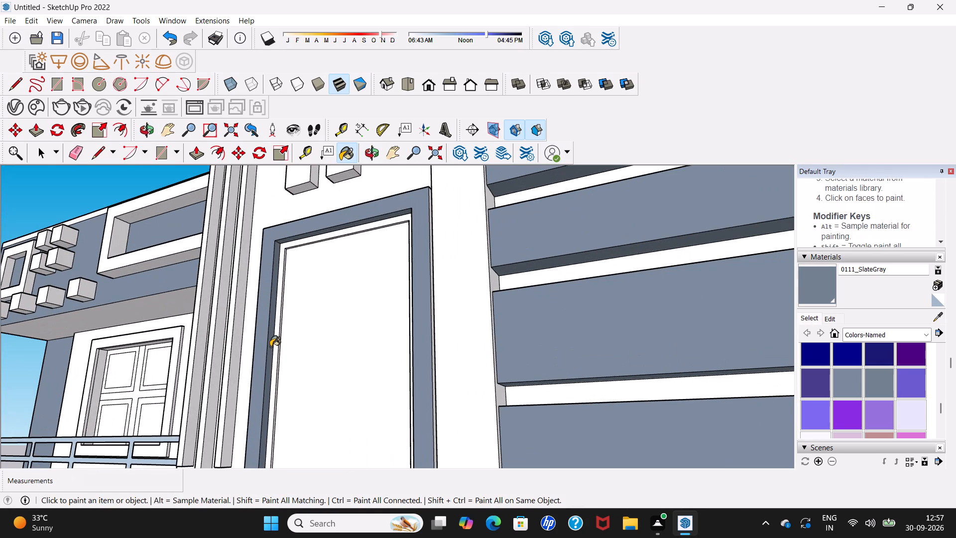
scroll(272, 339, "down", 6)
scroll(333, 374, "up", 13)
scroll(381, 367, "up", 3)
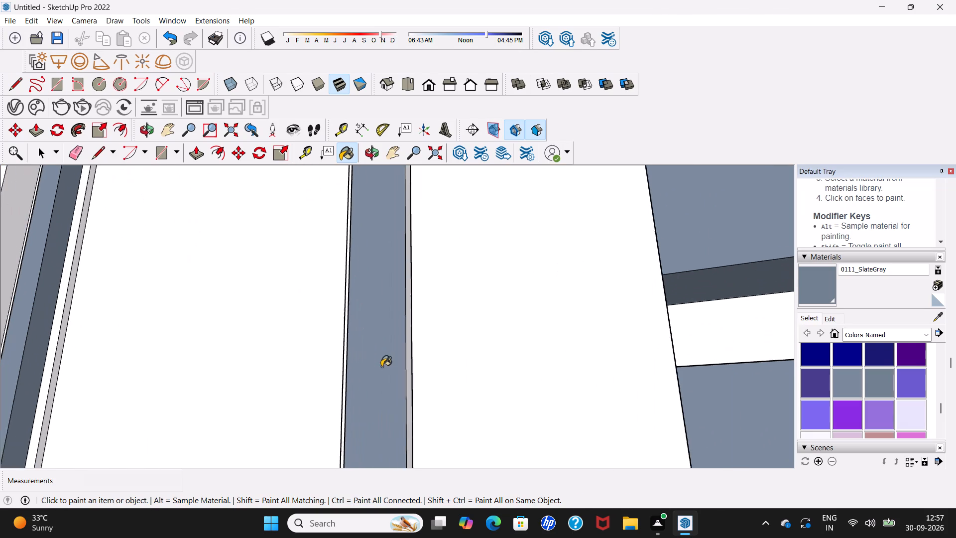
scroll(381, 367, "up", 2)
left_click(410, 349)
scroll(410, 349, "down", 5)
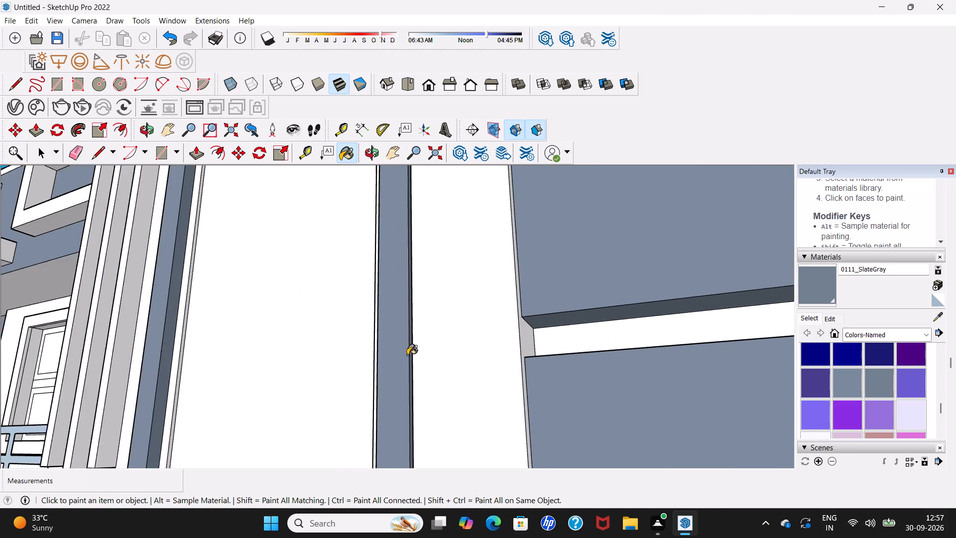
Examine the whole elevation from the front and from below for faces still left unpainted.
scroll(407, 355, "down", 17)
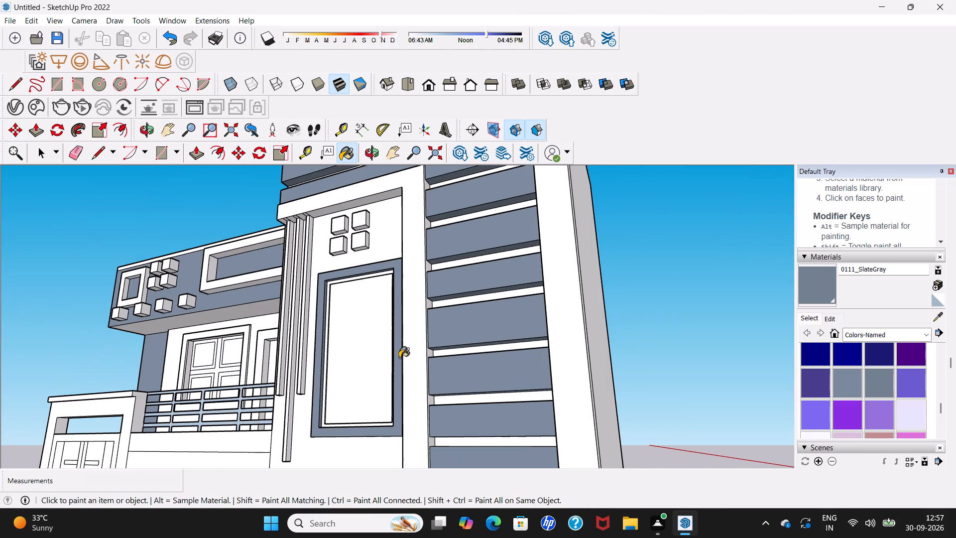
scroll(399, 358, "down", 6)
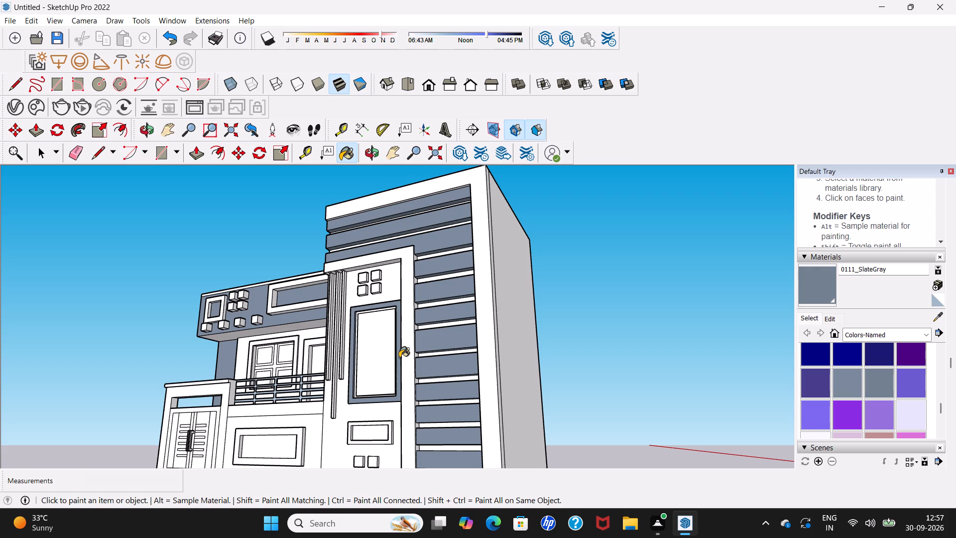
scroll(399, 359, "down", 5)
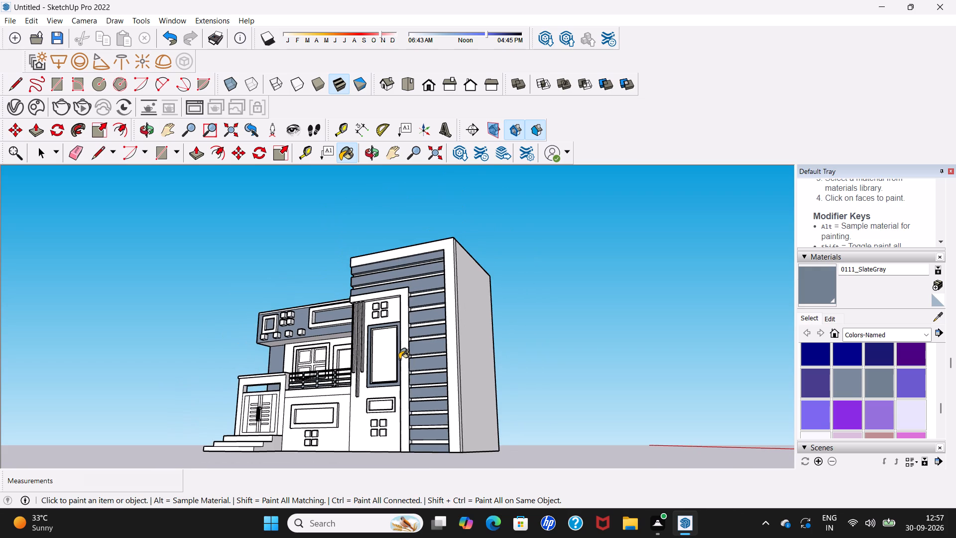
scroll(399, 360, "down", 10)
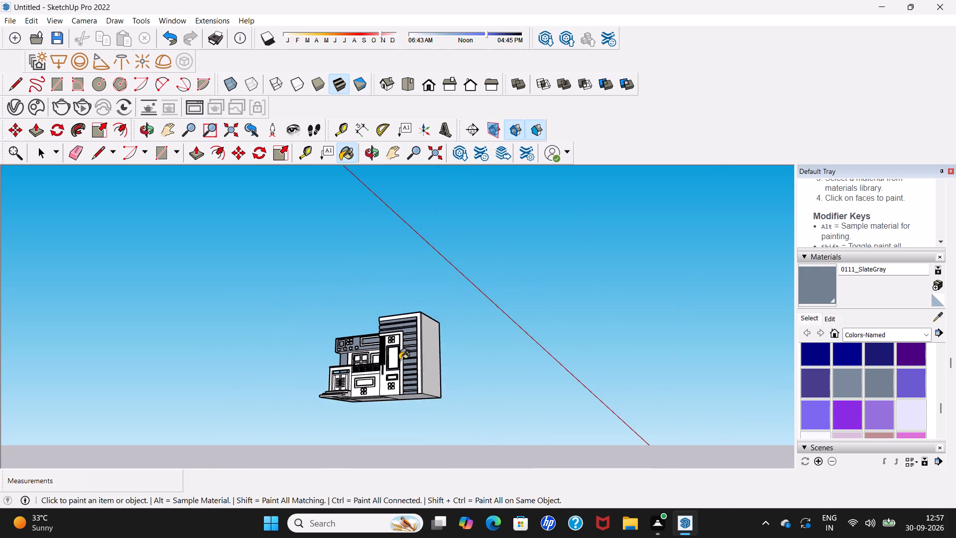
scroll(399, 360, "down", 5)
scroll(399, 360, "up", 13)
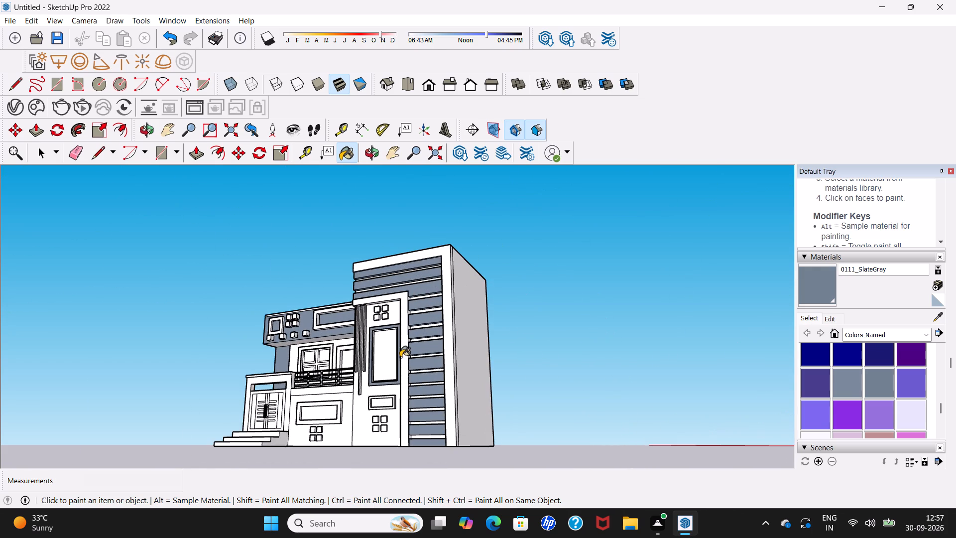
scroll(400, 357, "down", 8)
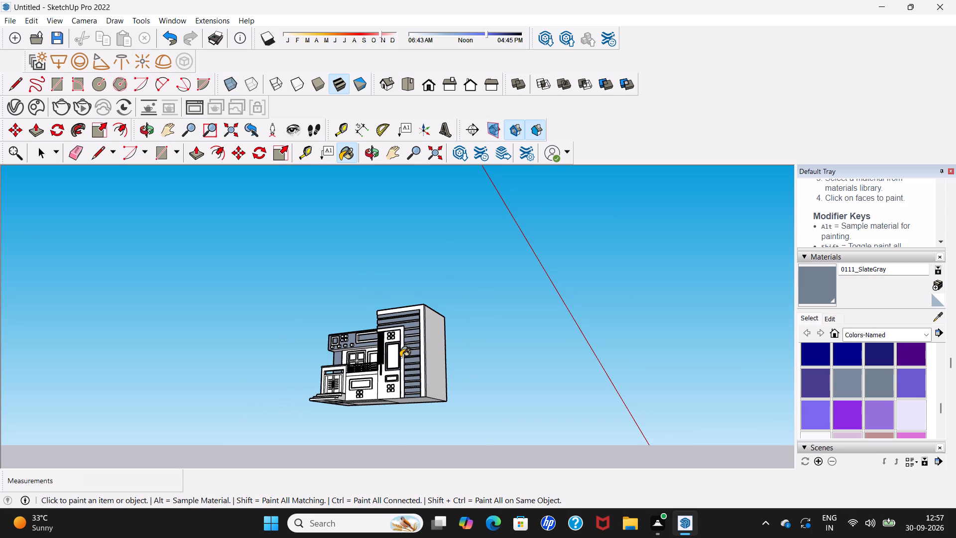
scroll(395, 357, "down", 3)
middle_click_drag(394, 357, 509, 392)
scroll(419, 358, "up", 11)
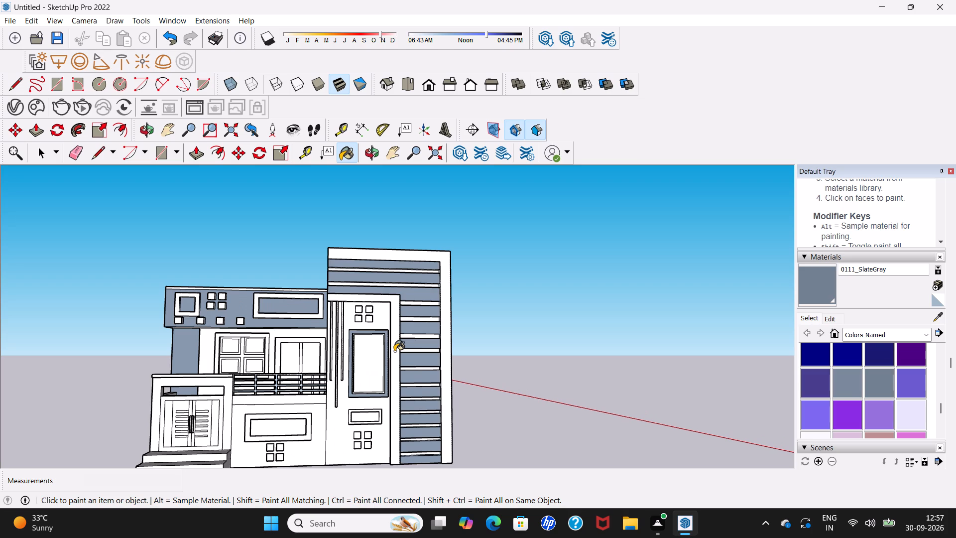
middle_click_drag(382, 362, 399, 362)
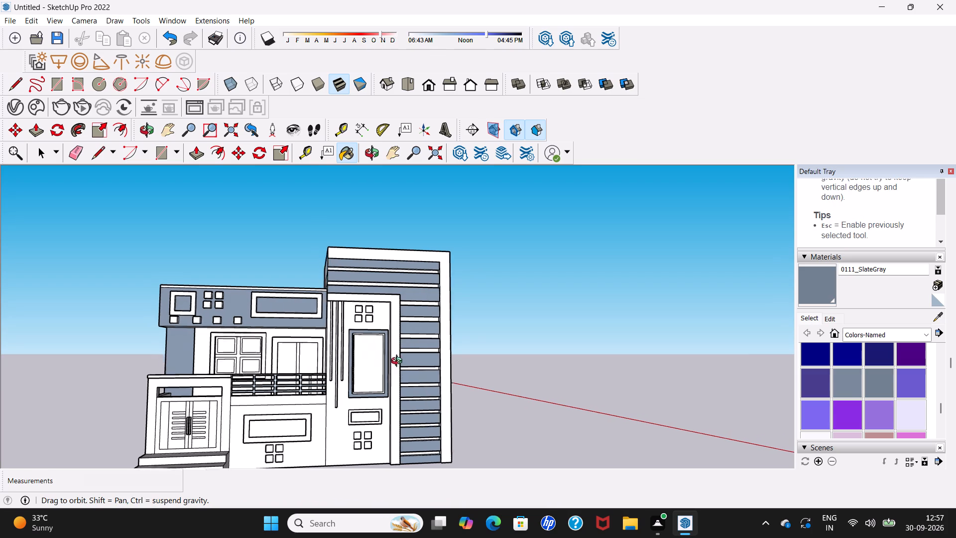
middle_click_drag(399, 362, 490, 174)
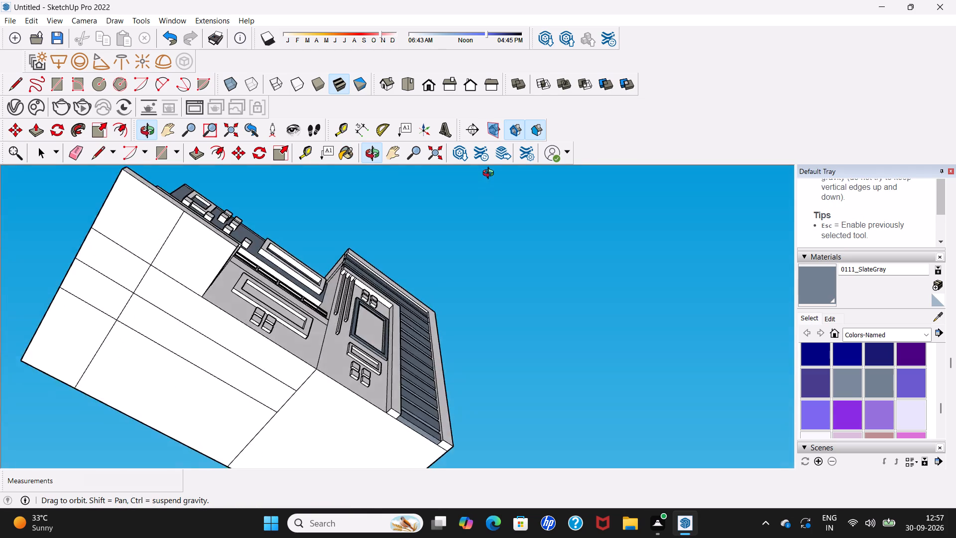
Paint the outer top face of the tower's tall rectangular frame with 0111_SlateGray.
middle_click_drag(490, 174, 451, 444)
middle_click_drag(394, 324, 374, 400)
scroll(364, 365, "up", 2)
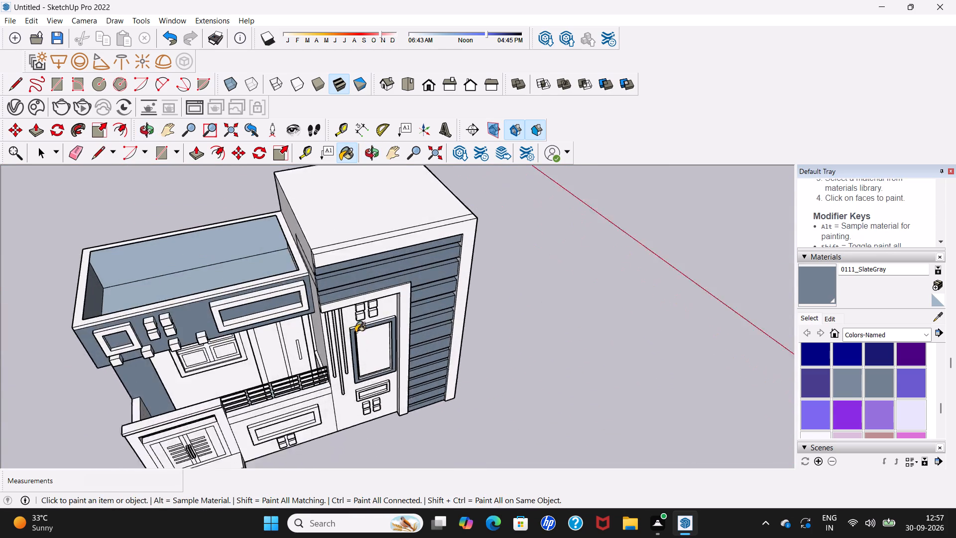
scroll(356, 332, "up", 8)
left_click(363, 330)
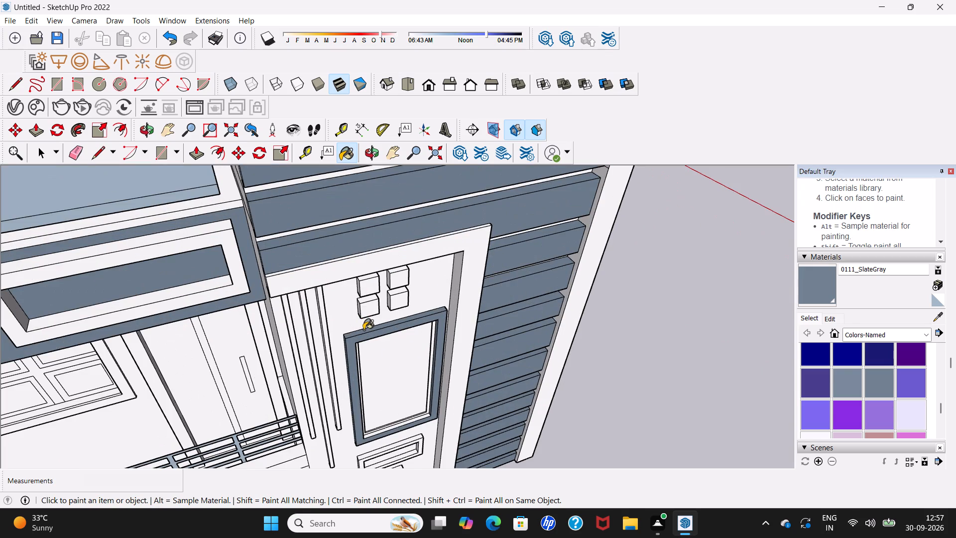
Paint the recessed faces of the tower's small lower panel and the ground-floor wall panel with 0111_SlateGray.
middle_click_drag(378, 354, 308, 130)
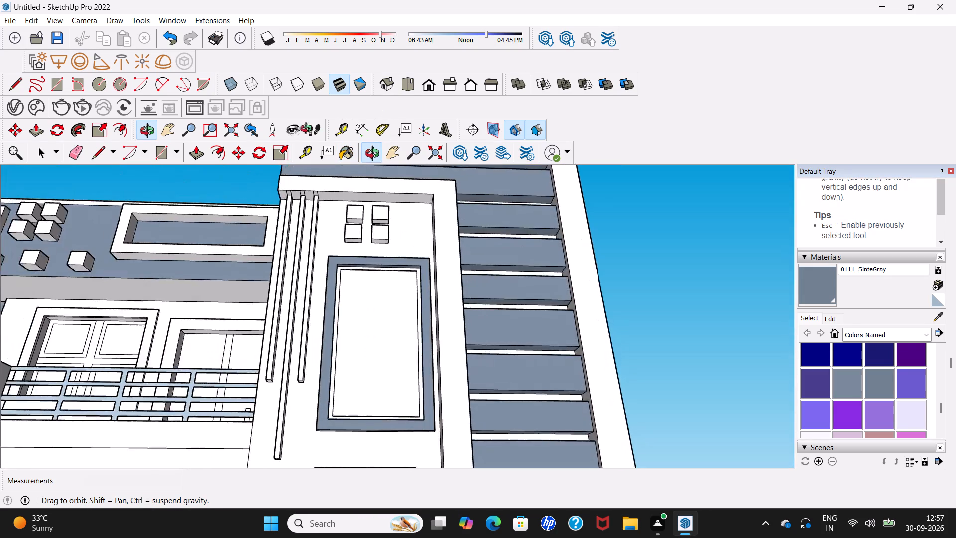
middle_click_drag(308, 130, 306, 208)
scroll(306, 208, "down", 3)
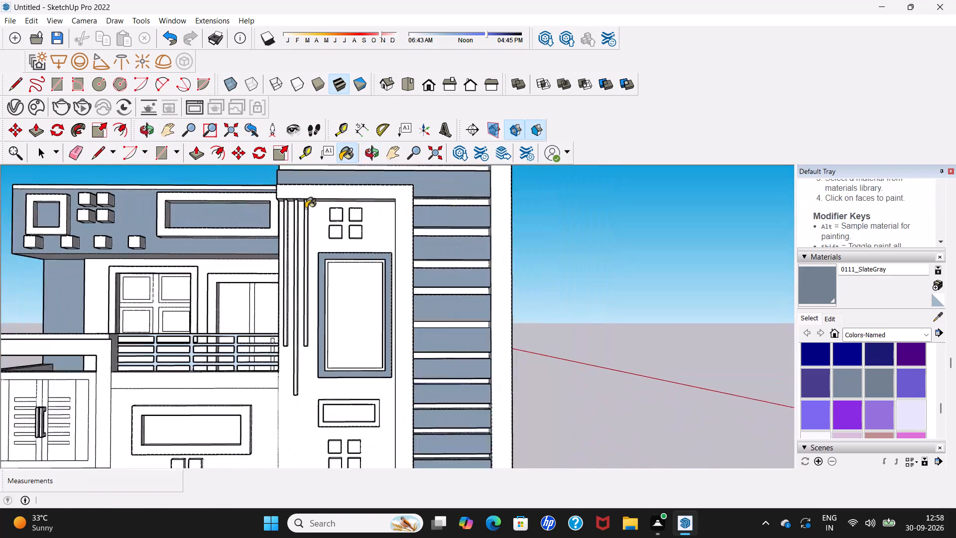
scroll(306, 208, "down", 2)
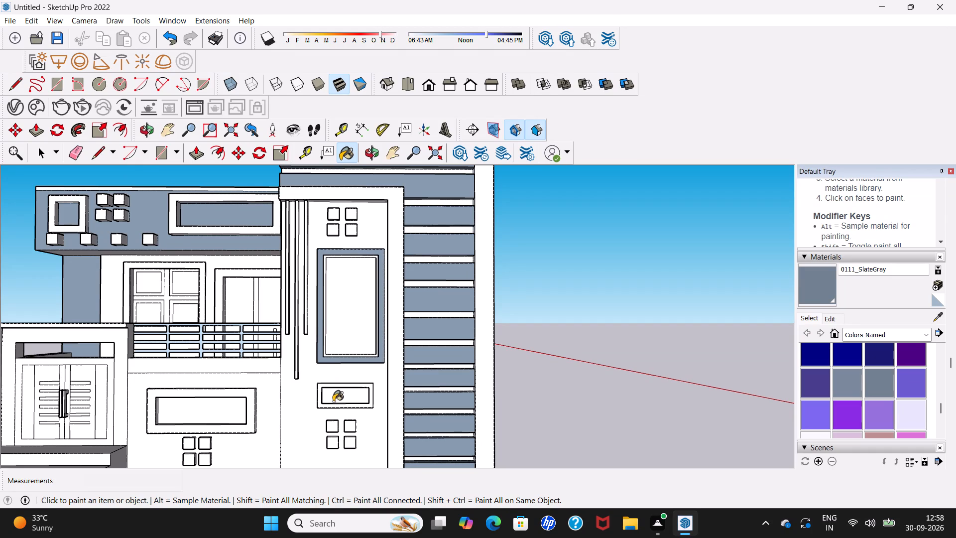
middle_click_drag(333, 402, 332, 344)
scroll(332, 344, "up", 6)
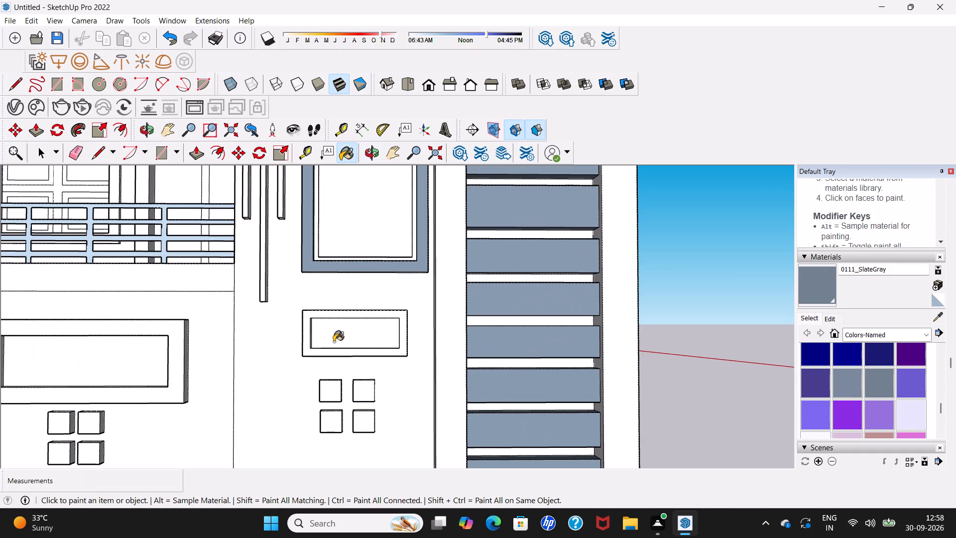
left_click(341, 332)
left_click(115, 353)
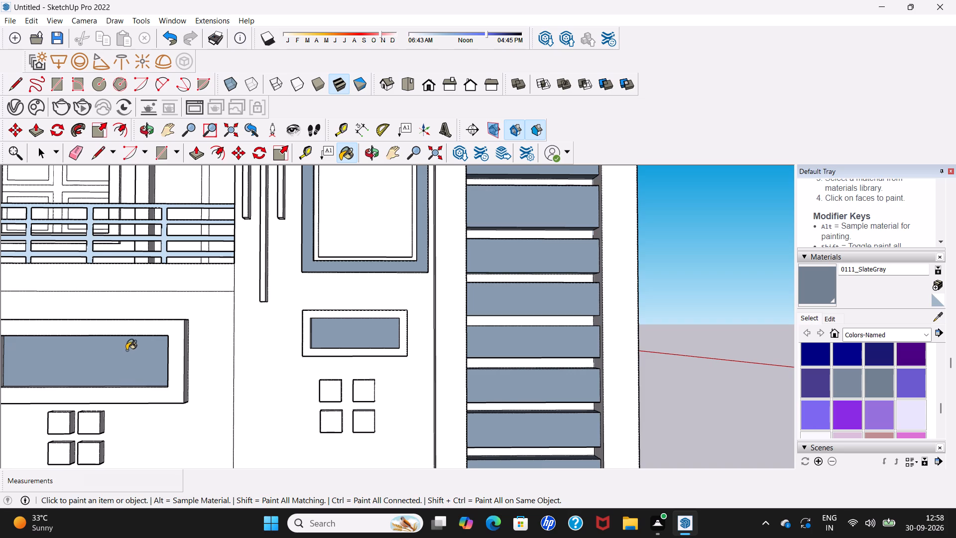
Paint the front face of the entrance frame around the double gate with 0111_SlateGray.
scroll(126, 350, "down", 3)
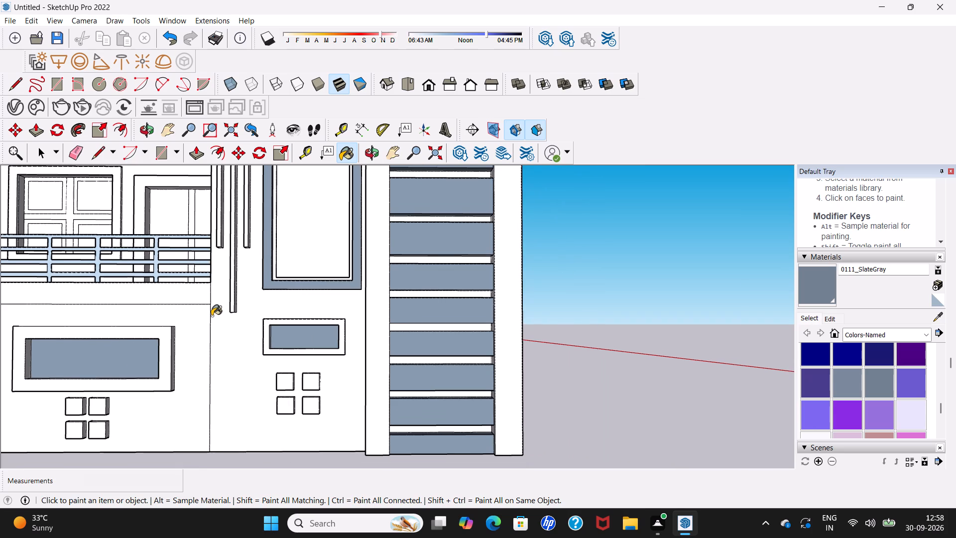
scroll(212, 316, "down", 3)
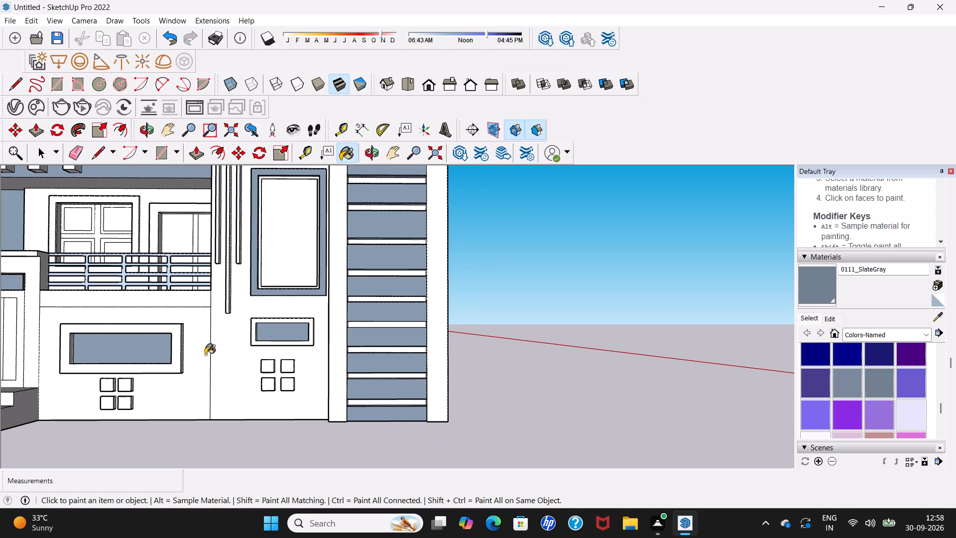
scroll(204, 351, "down", 3)
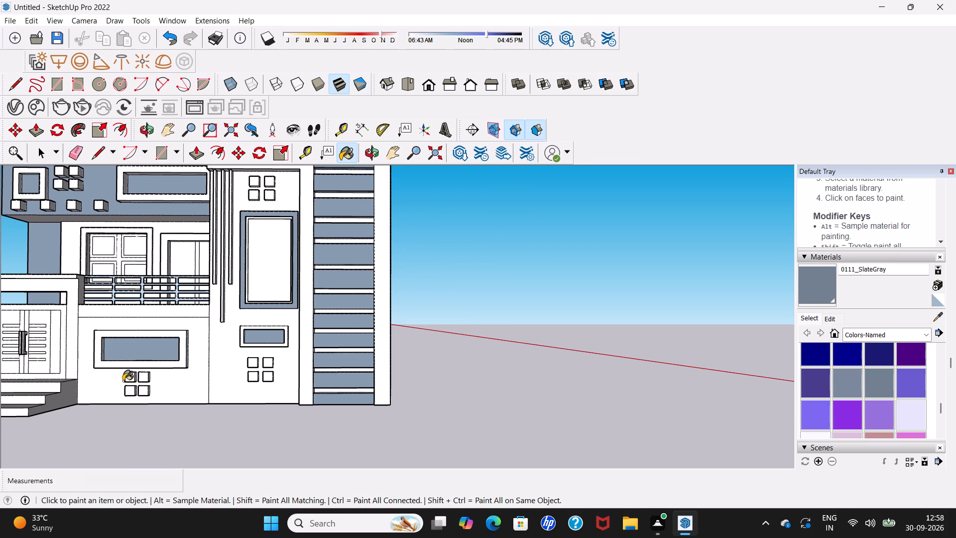
scroll(123, 381, "down", 6)
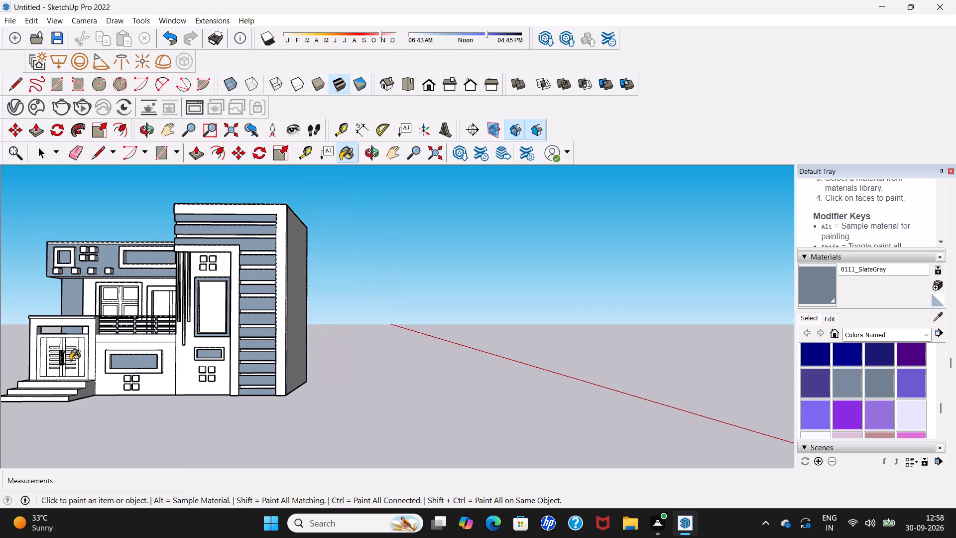
middle_click_drag(70, 360, 300, 347, "shift")
scroll(272, 348, "up", 4)
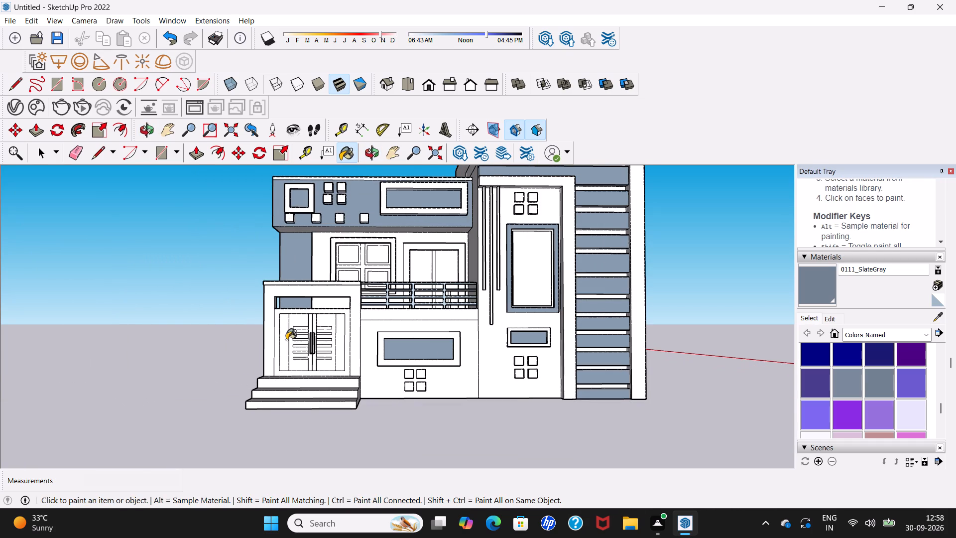
left_click(266, 329)
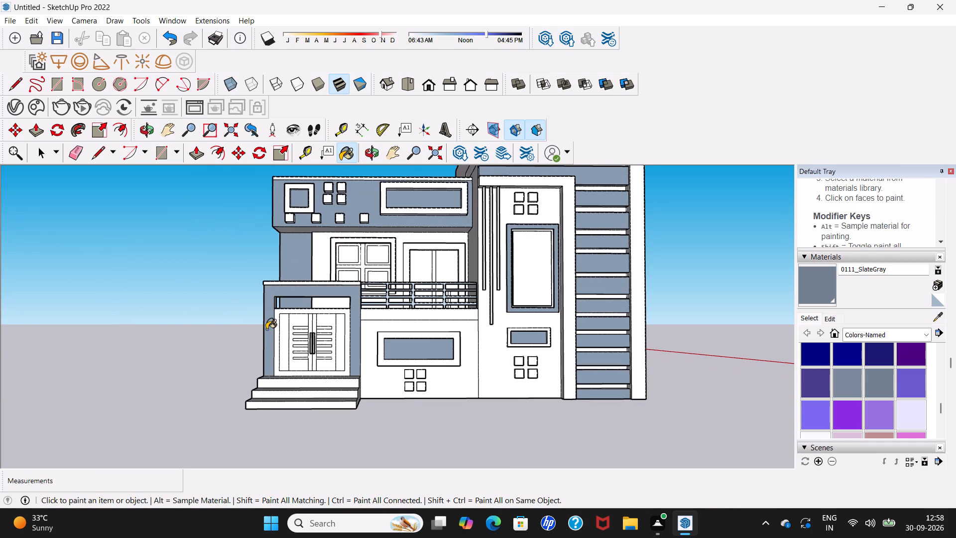
Paint the front edge and top face of the entrance frame's projecting cap with 0111_SlateGray.
scroll(318, 274, "up", 4)
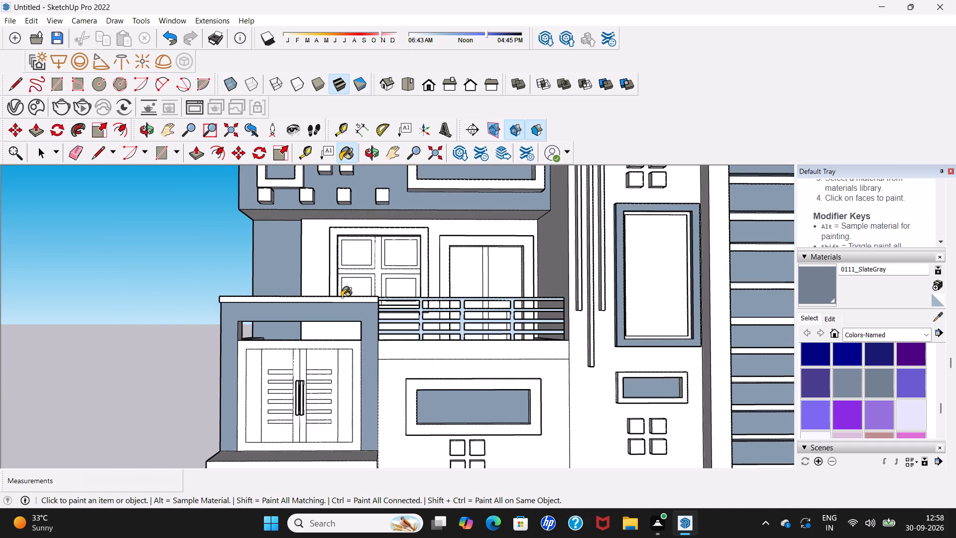
left_click(342, 297)
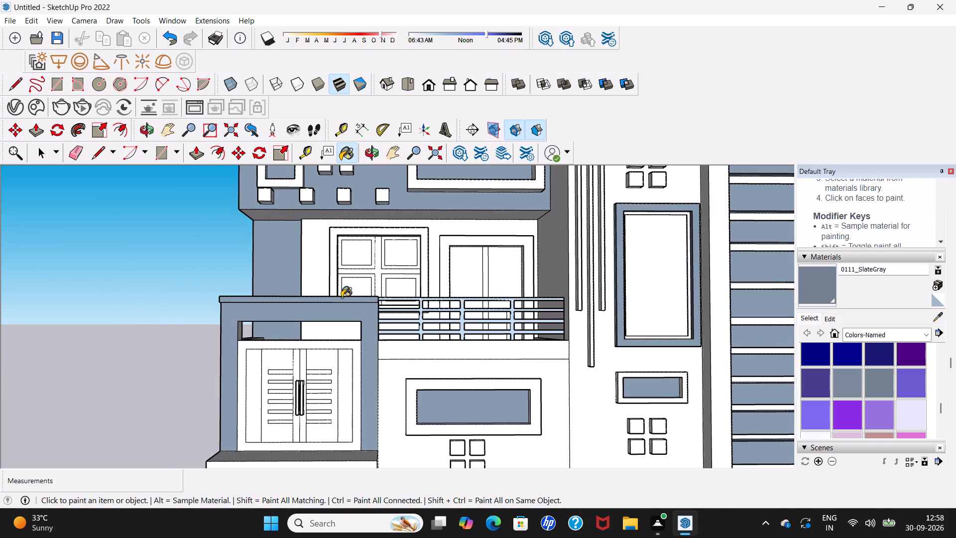
middle_click_drag(342, 297, 341, 404)
scroll(334, 351, "up", 2)
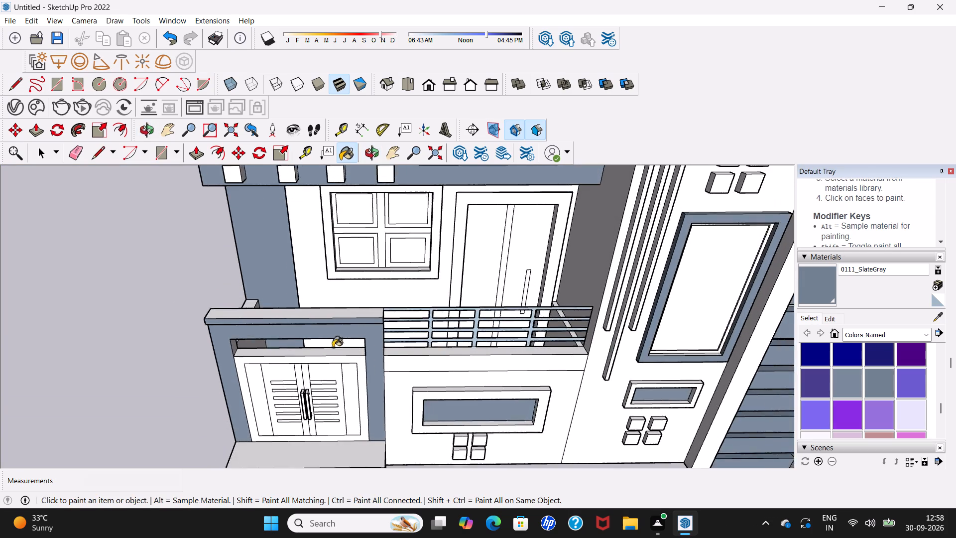
scroll(333, 347, "up", 2)
left_click(346, 297)
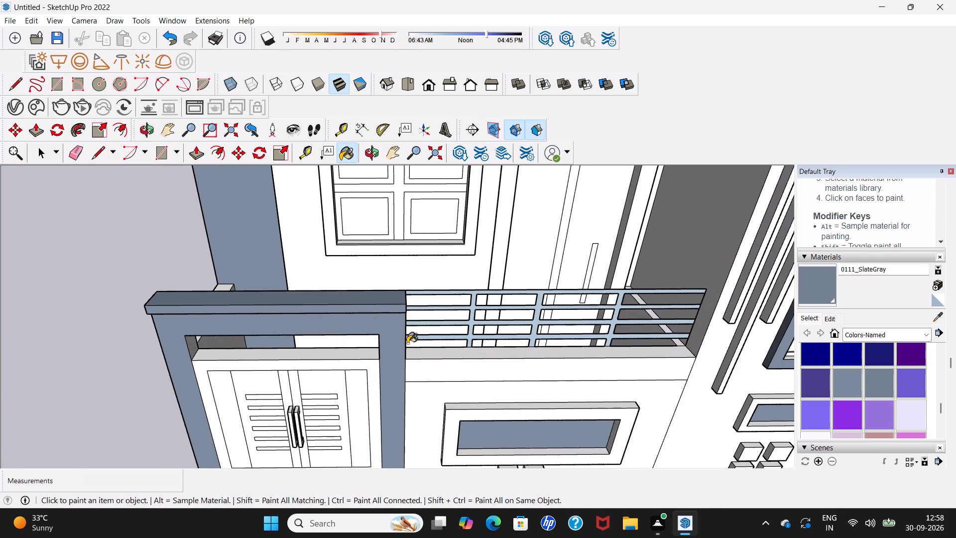
Paint the entrance frame's balcony-side face and its opposite outer end face with 0111_SlateGray.
middle_click_drag(407, 343, 291, 308)
scroll(341, 304, "up", 3)
left_click(381, 306)
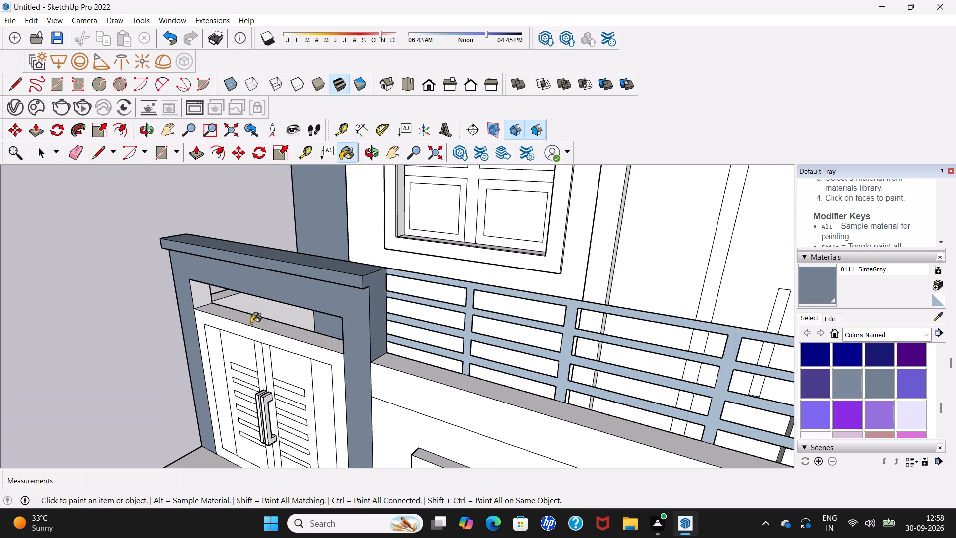
middle_click_drag(236, 311, 641, 250)
left_click(508, 254)
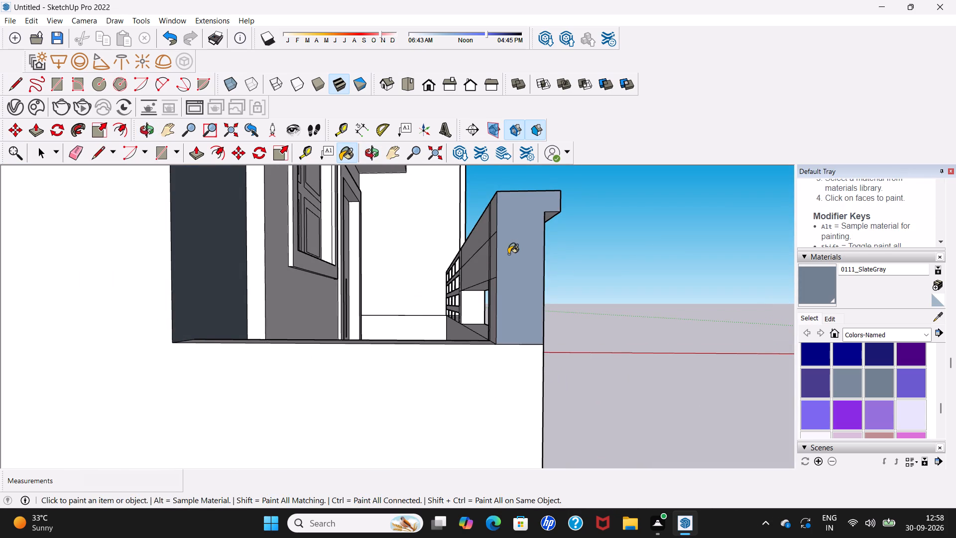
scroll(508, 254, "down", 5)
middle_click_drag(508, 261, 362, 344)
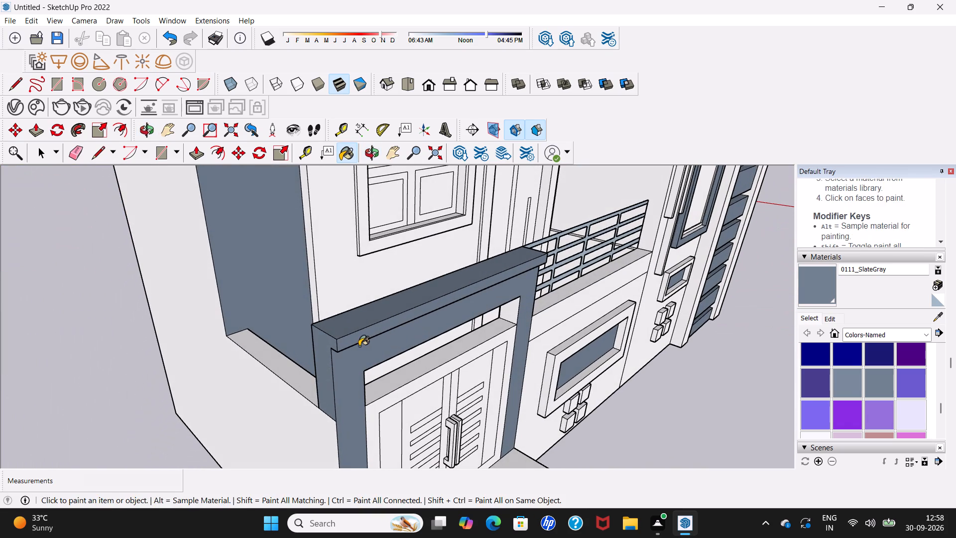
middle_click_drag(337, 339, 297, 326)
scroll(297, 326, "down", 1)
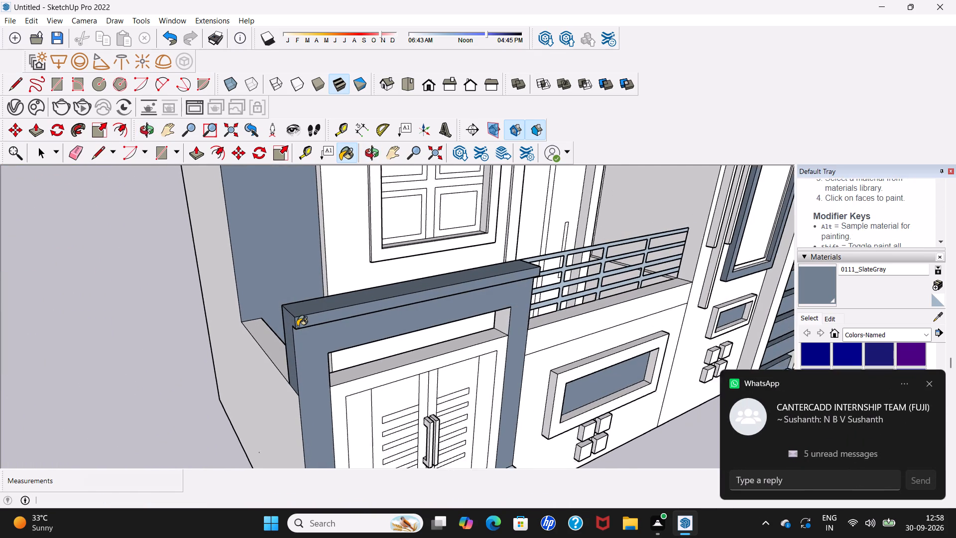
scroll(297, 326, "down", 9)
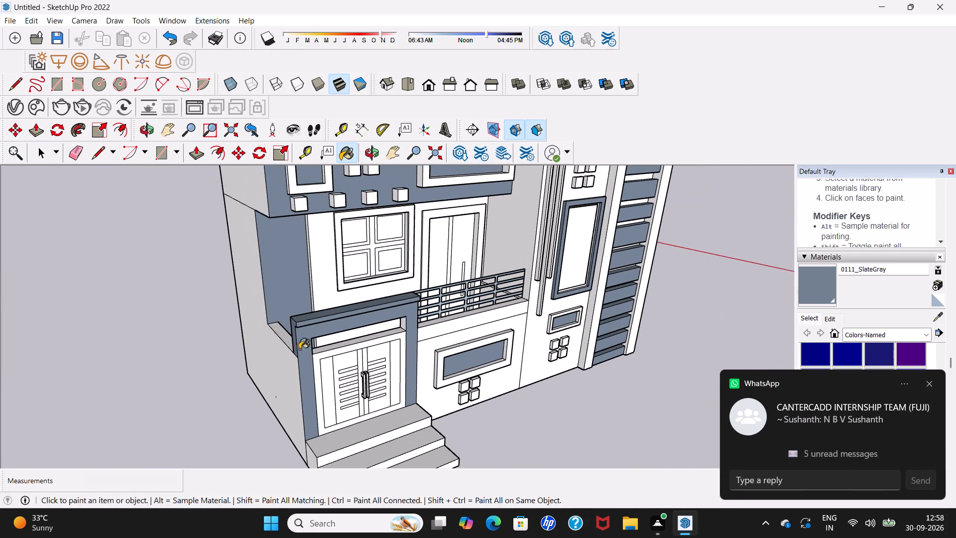
Examine the house elevation from the front and both sides for faces that still need 0111_SlateGray.
middle_click_drag(356, 406, 337, 338)
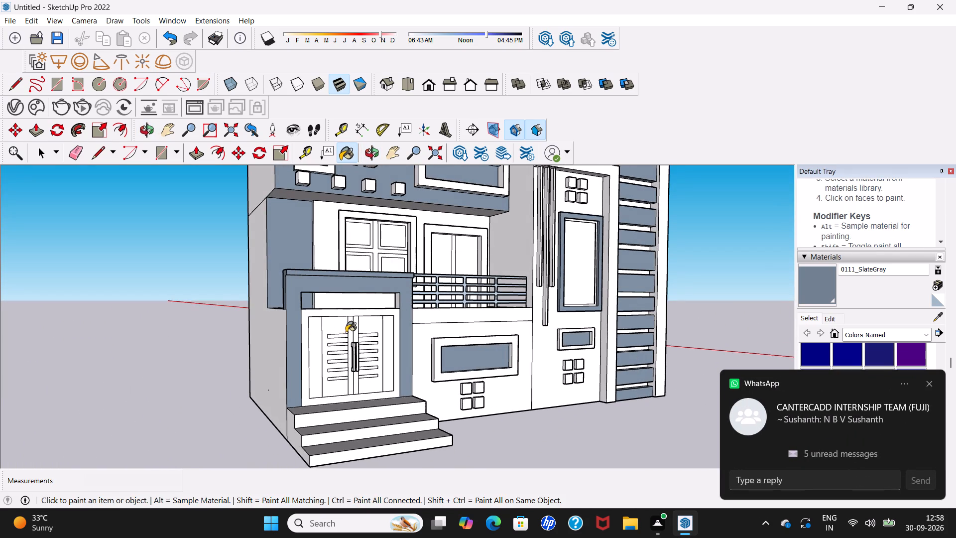
scroll(356, 333, "down", 4)
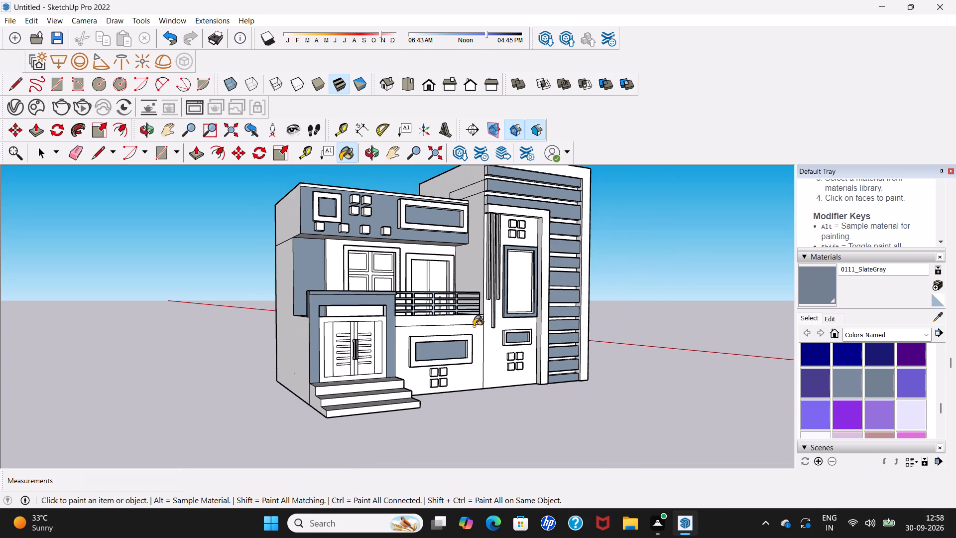
middle_click_drag(494, 324, 454, 319)
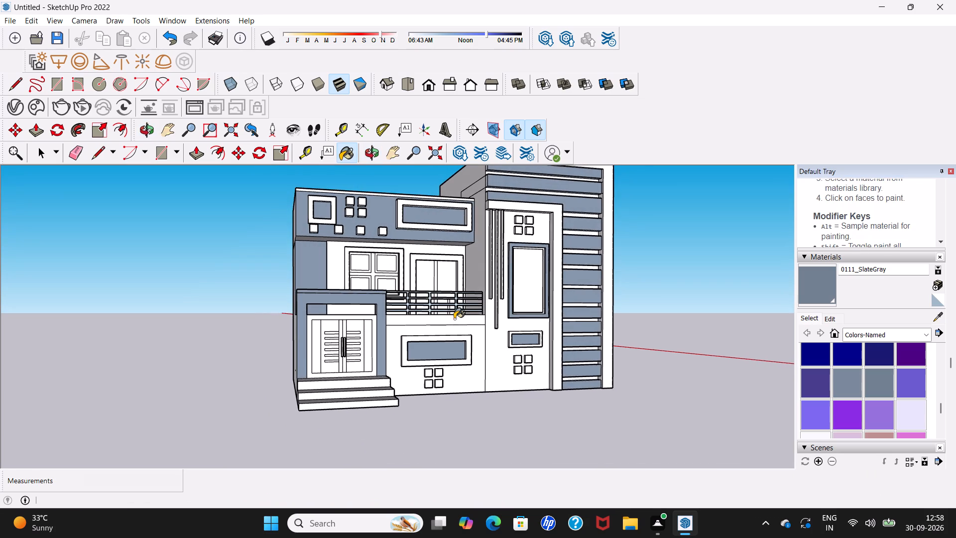
scroll(454, 319, "up", 3)
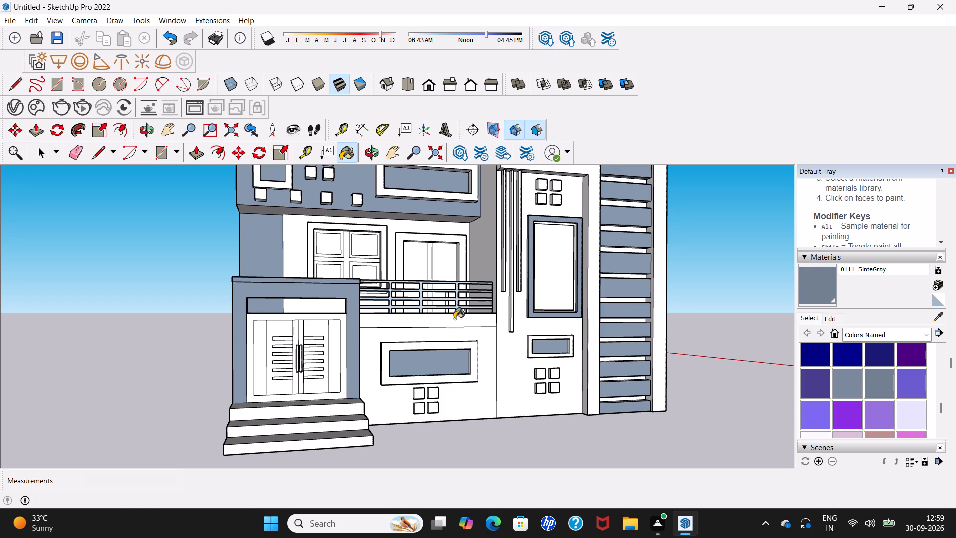
scroll(453, 319, "down", 5)
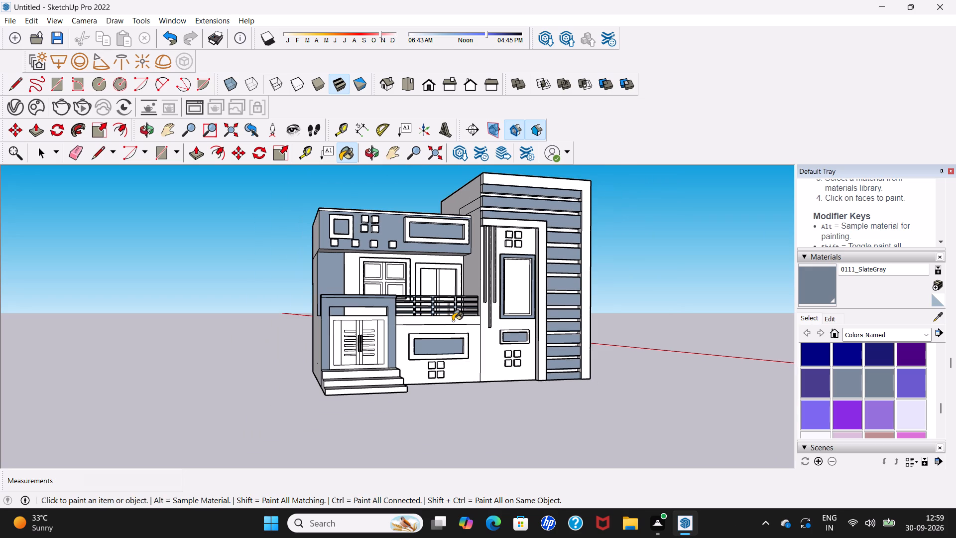
middle_click_drag(453, 321, 371, 335)
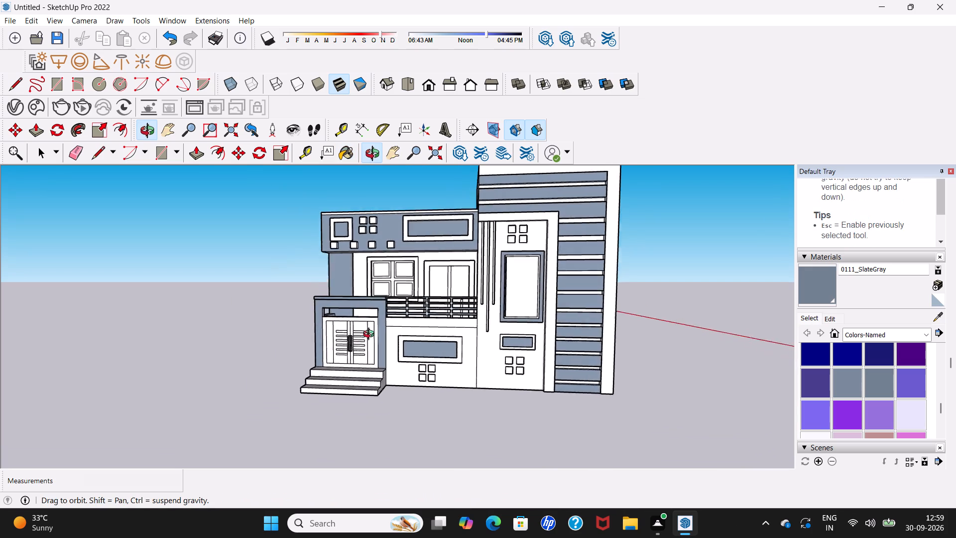
middle_click_drag(371, 335, 345, 343)
scroll(358, 332, "up", 5)
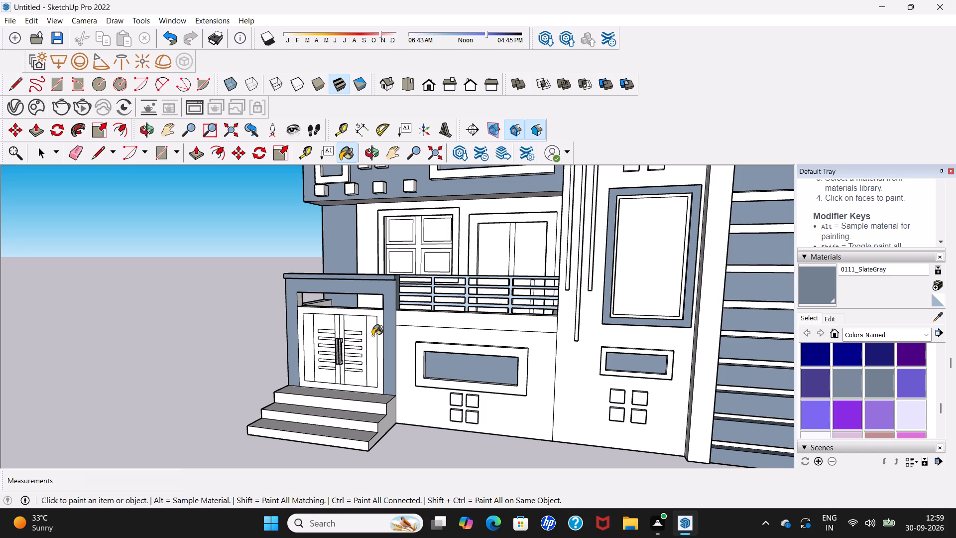
scroll(372, 336, "down", 6)
middle_click_drag(372, 336, 526, 341)
scroll(421, 303, "up", 2)
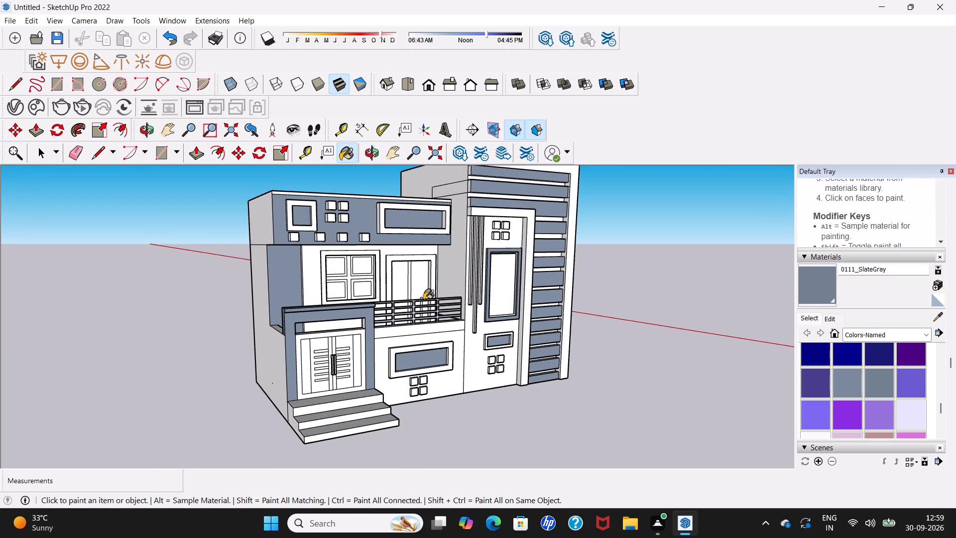
Paint the balcony-side end faces of the tower's top three horizontal bands with 0111_SlateGray.
middle_click_drag(424, 300, 446, 407, "shift")
scroll(475, 319, "up", 5)
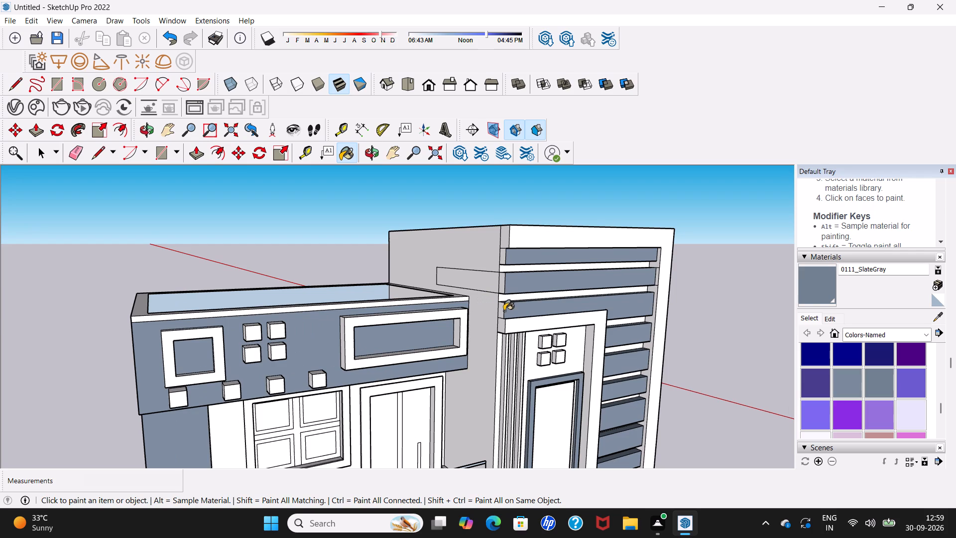
left_click(501, 310)
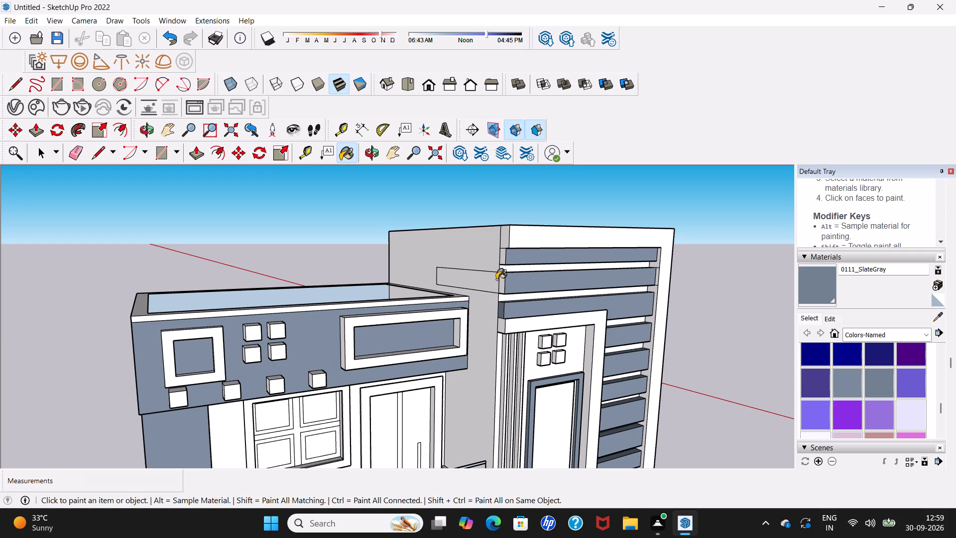
left_click(503, 281)
left_click(502, 260)
Review the painted house elevation from near and far, from the front and both sides, checking the overall colour scheme.
middle_click_drag(591, 318, 502, 319)
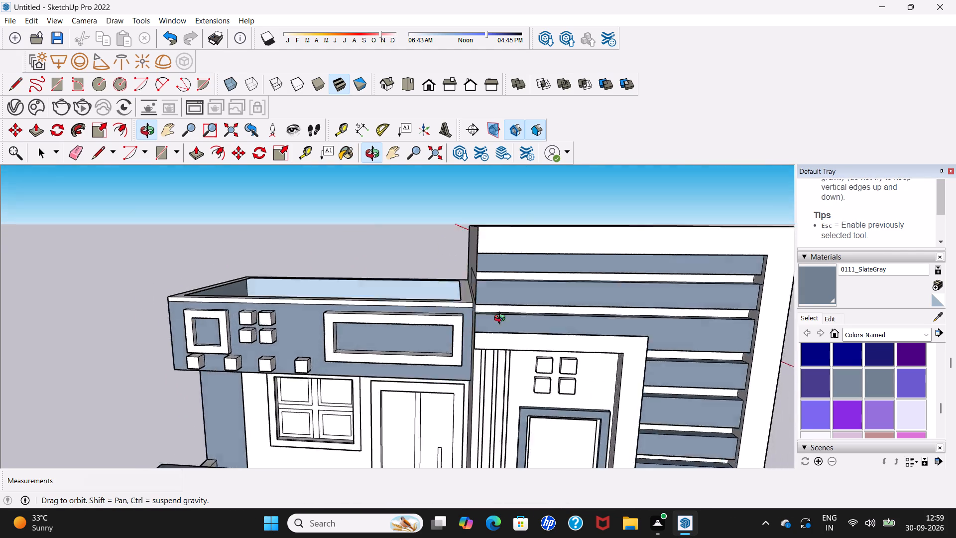
middle_click_drag(502, 319, 596, 299)
scroll(502, 317, "down", 8)
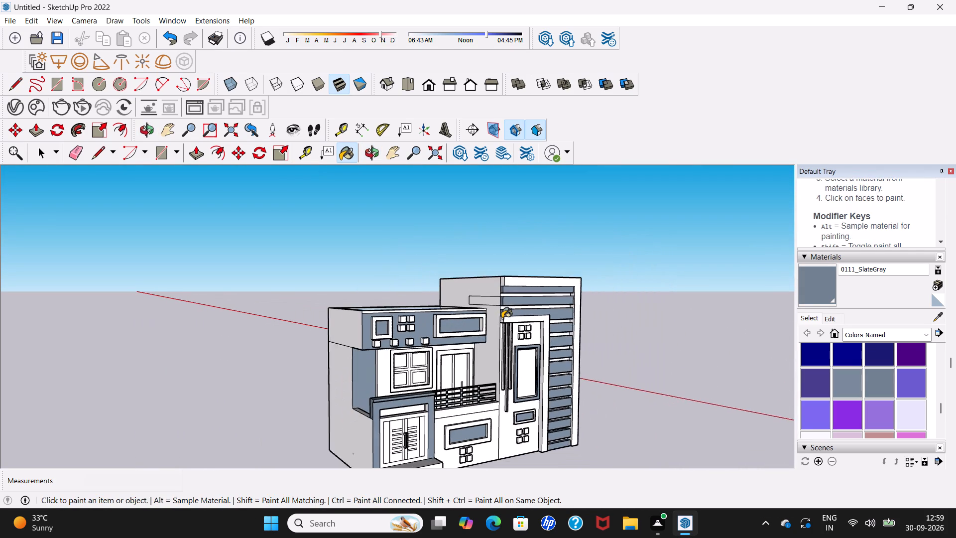
scroll(502, 318, "down", 2)
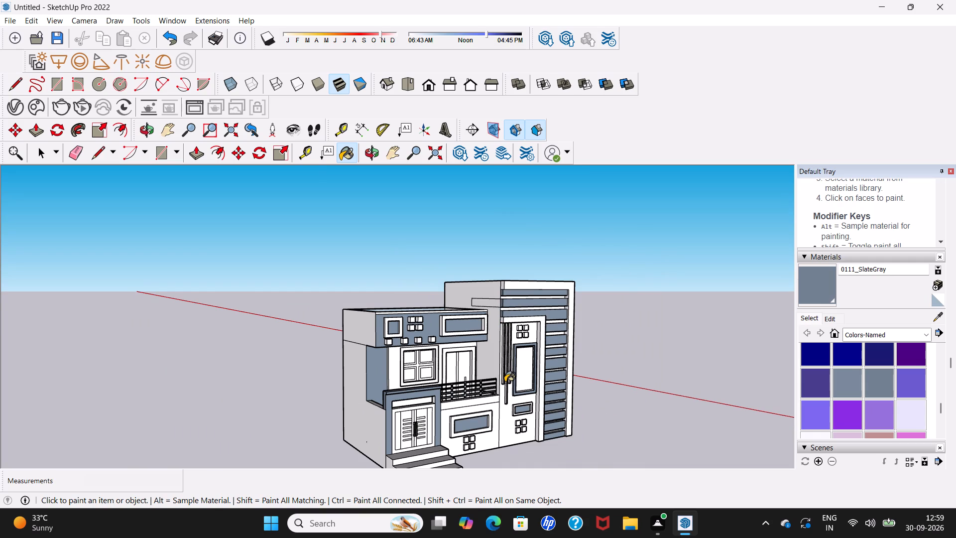
middle_click_drag(478, 418, 439, 349, "shift")
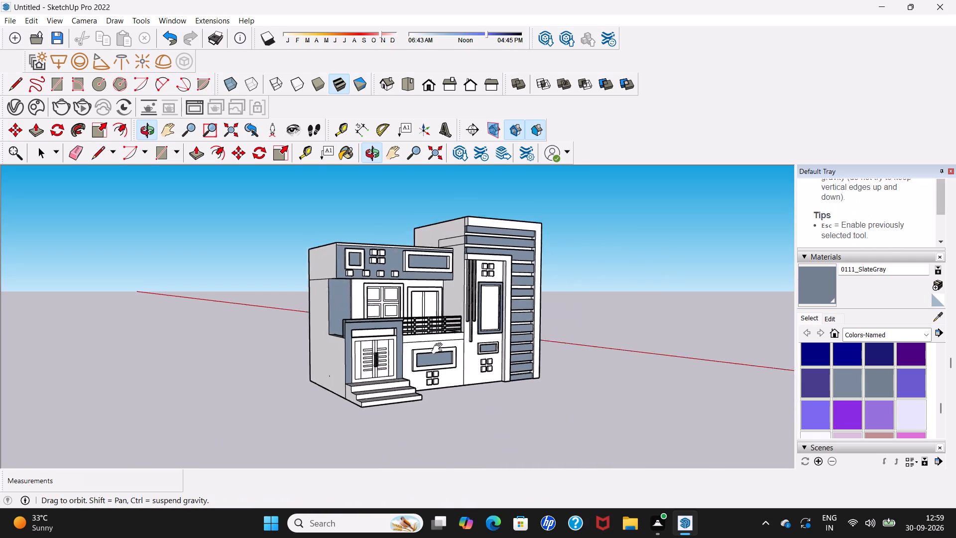
middle_click_drag(439, 349, 430, 325, "shift")
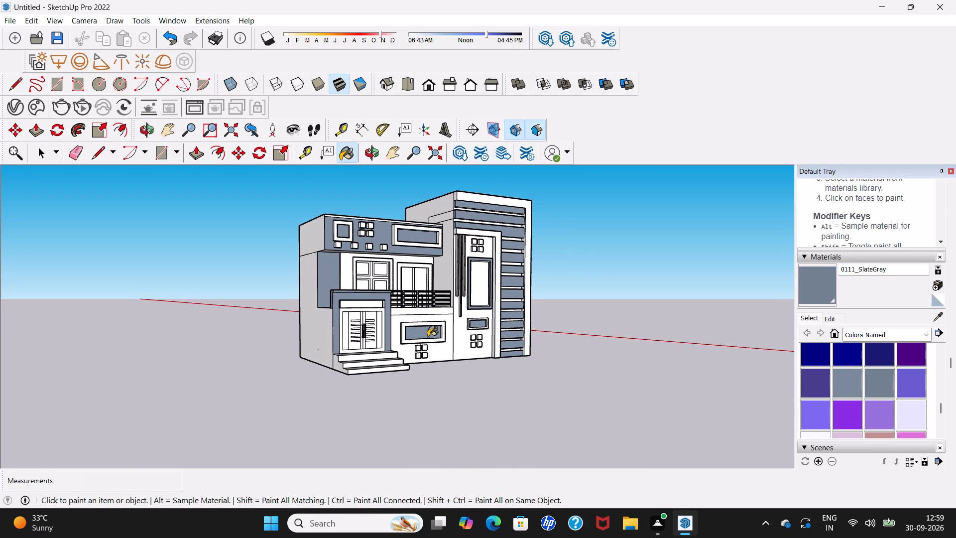
scroll(428, 337, "down", 5)
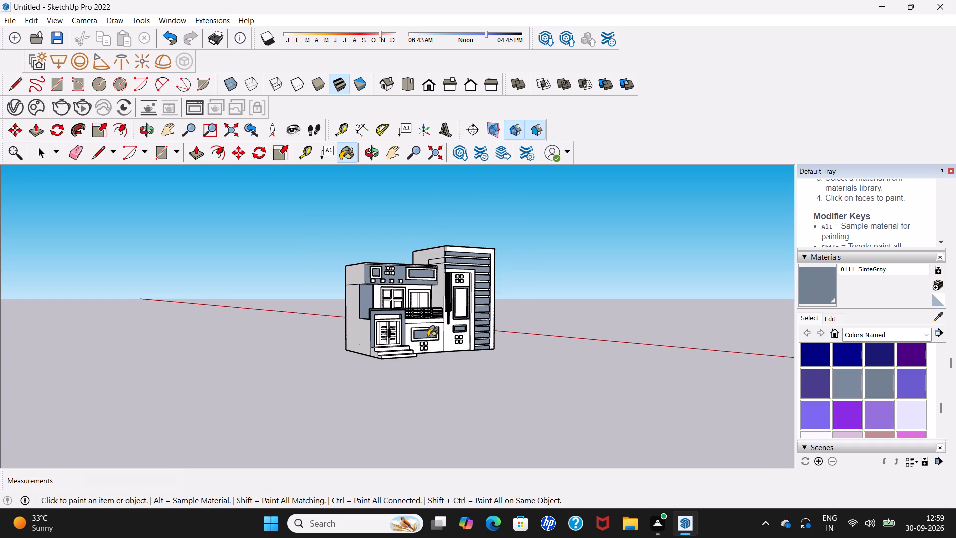
scroll(428, 337, "up", 6)
middle_click_drag(420, 349, 280, 377)
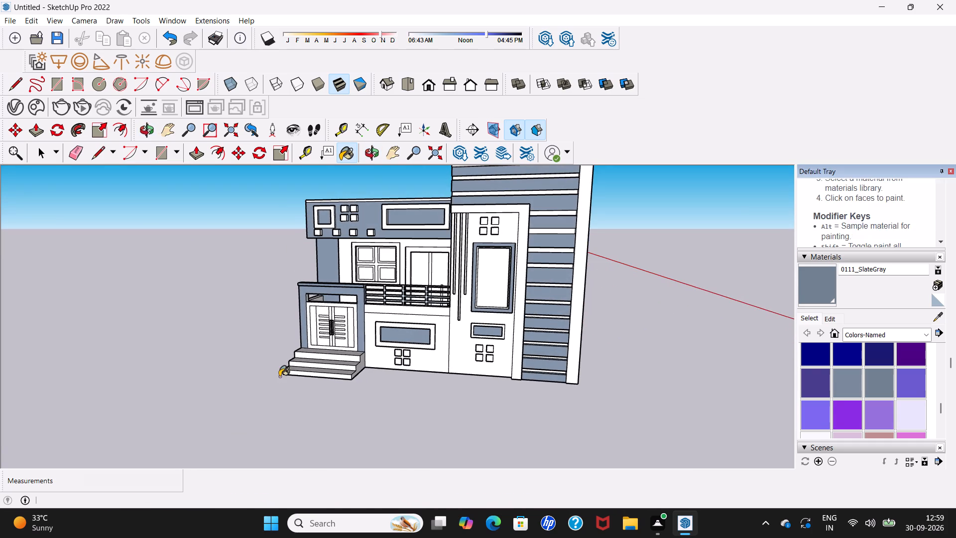
scroll(369, 352, "down", 5)
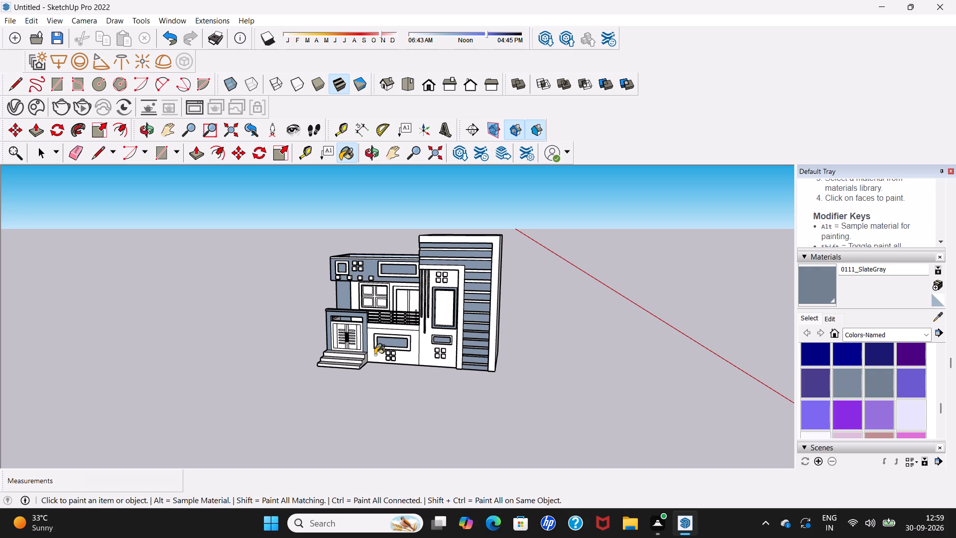
scroll(343, 317, "down", 4)
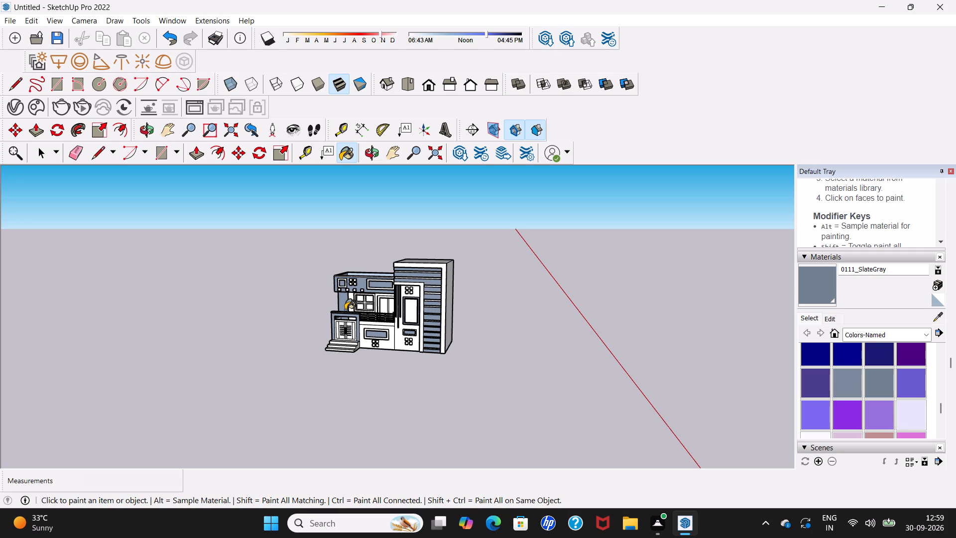
scroll(345, 310, "down", 4)
scroll(345, 310, "up", 4)
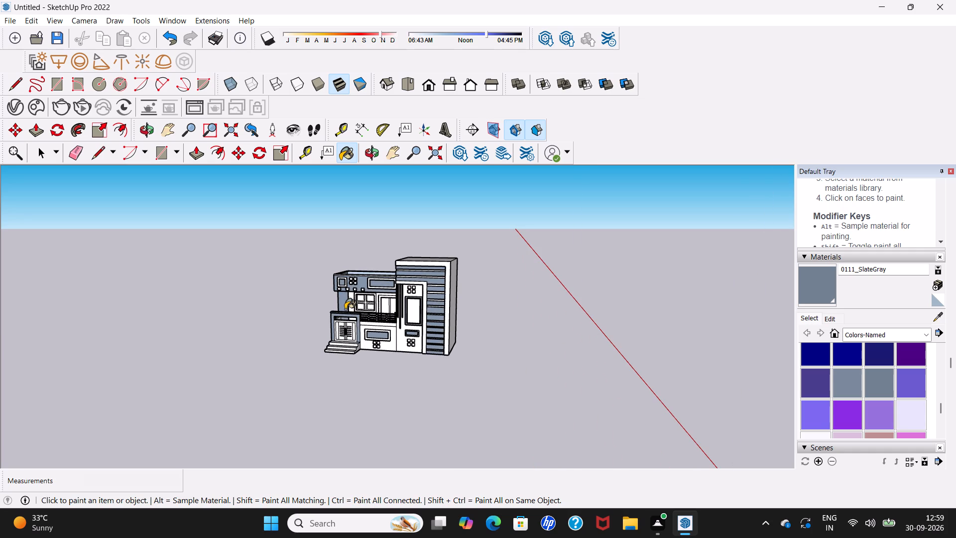
scroll(345, 309, "down", 10)
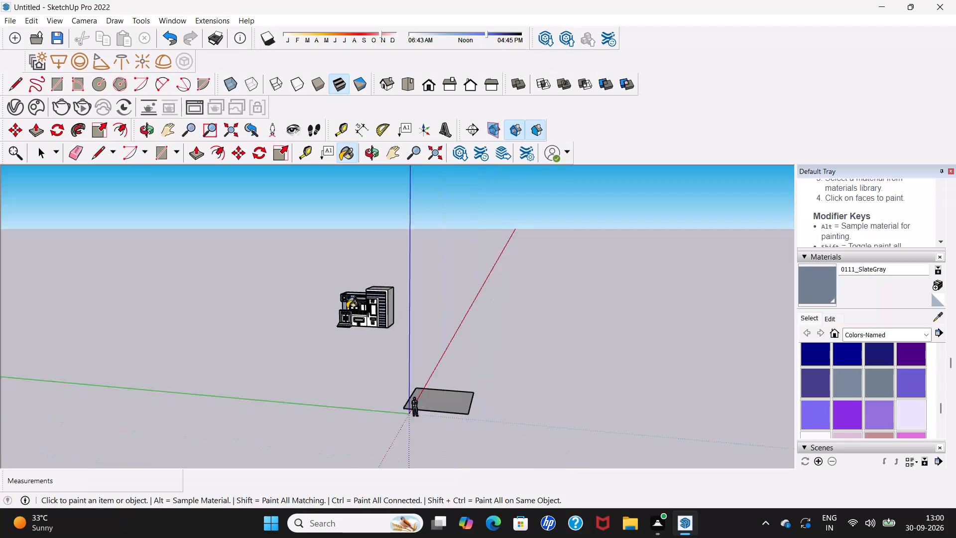
middle_click_drag(319, 311, 400, 303)
scroll(307, 315, "up", 2)
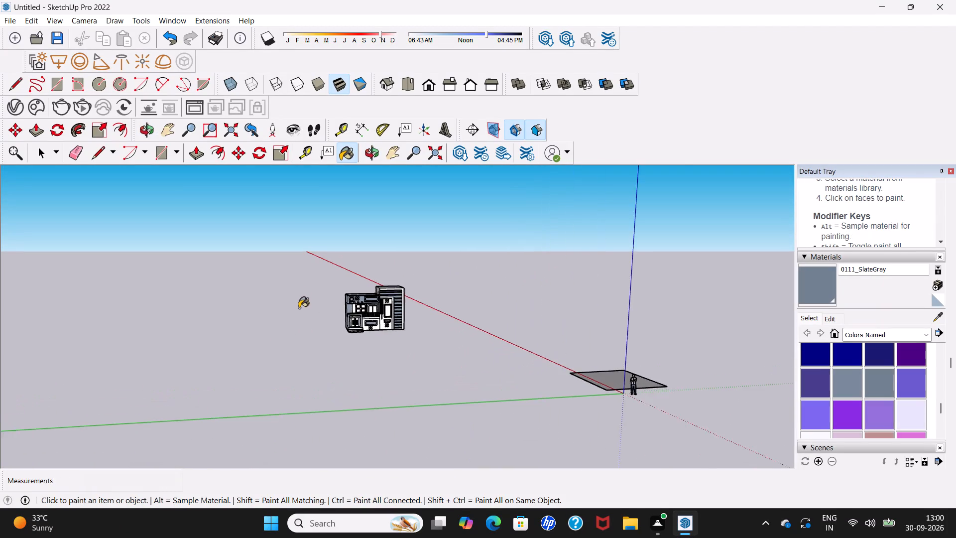
scroll(299, 308, "up", 2)
scroll(372, 319, "up", 9)
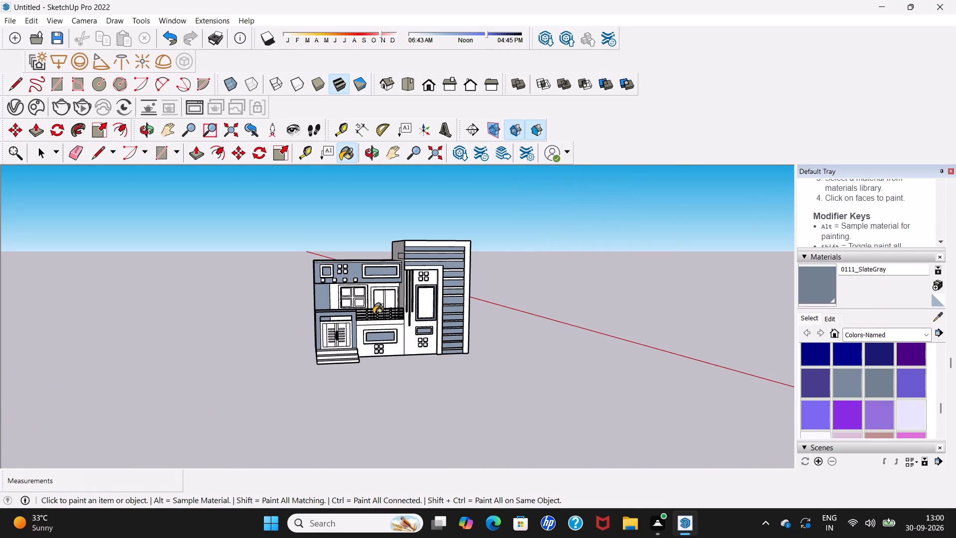
scroll(384, 318, "up", 3)
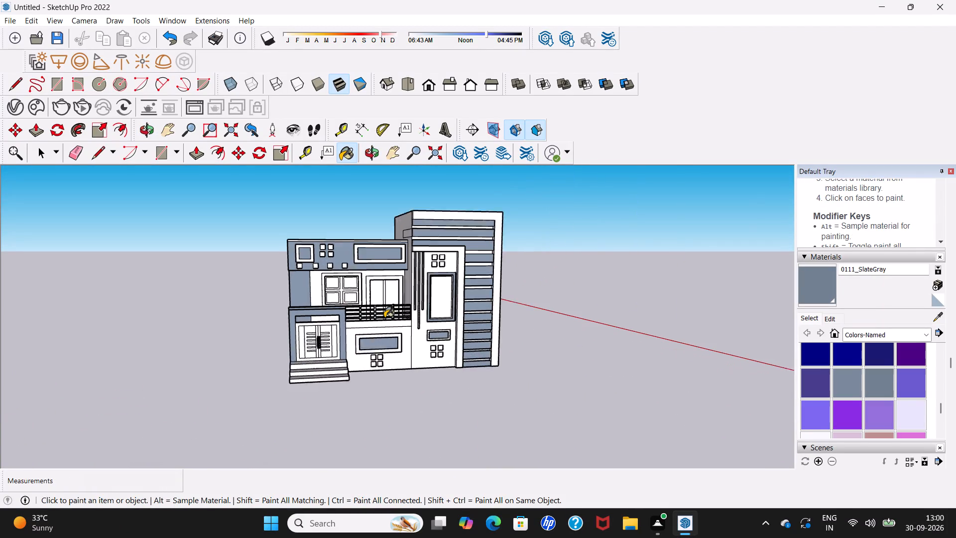
scroll(384, 318, "up", 1)
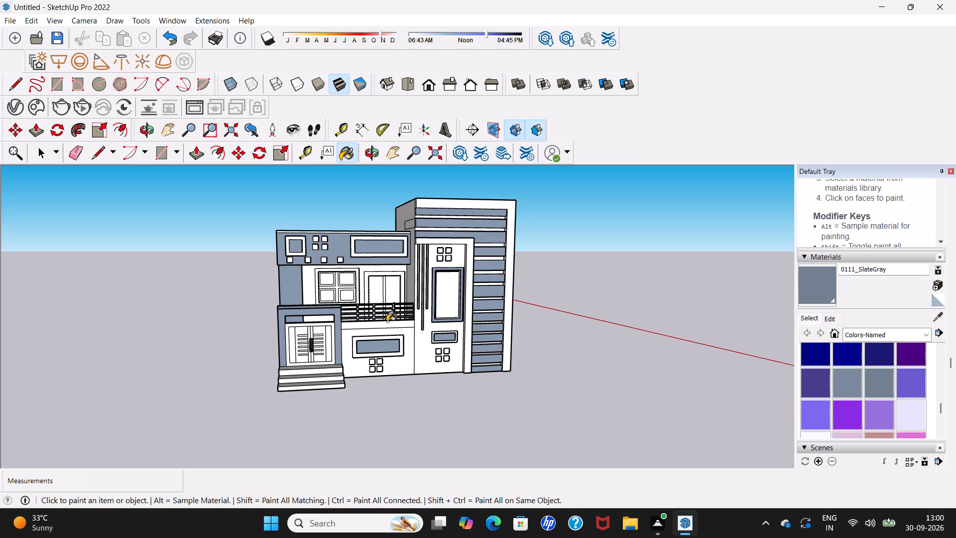
scroll(387, 322, "down", 4)
middle_click_drag(387, 322, 318, 297)
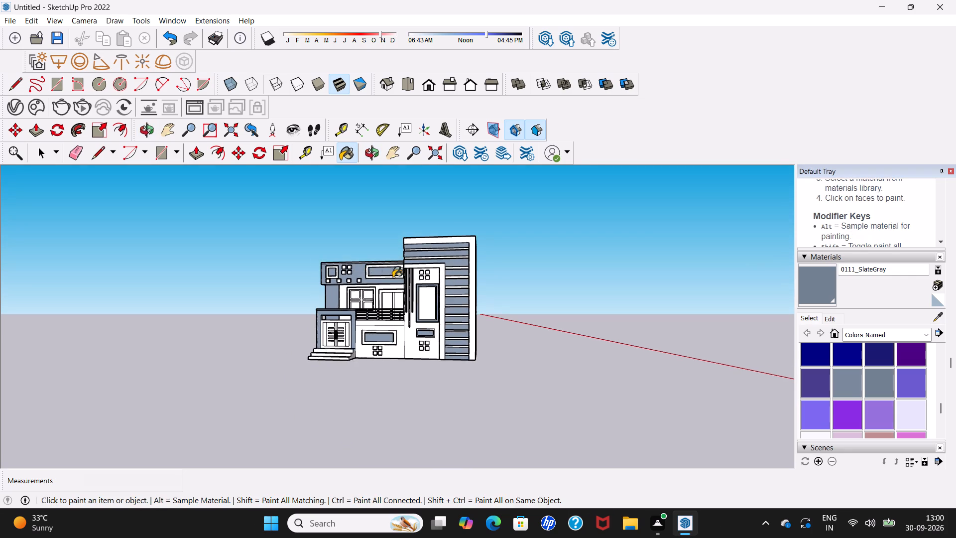
scroll(396, 278, "up", 7)
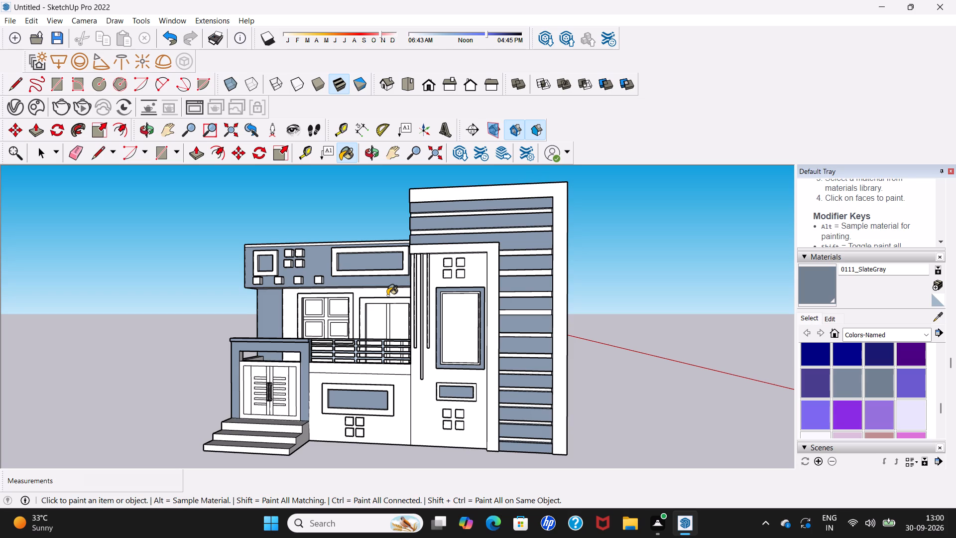
middle_click_drag(387, 295, 444, 316)
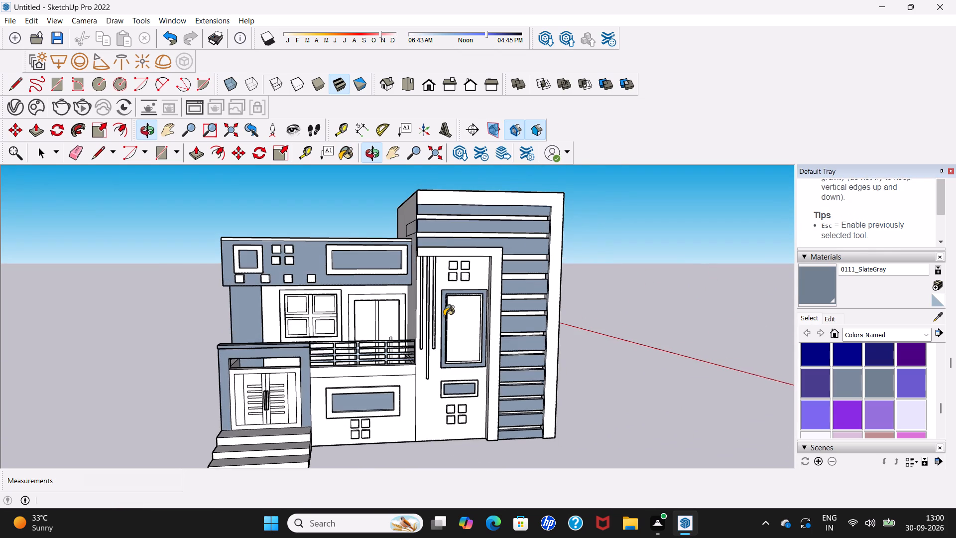
scroll(444, 316, "up", 6)
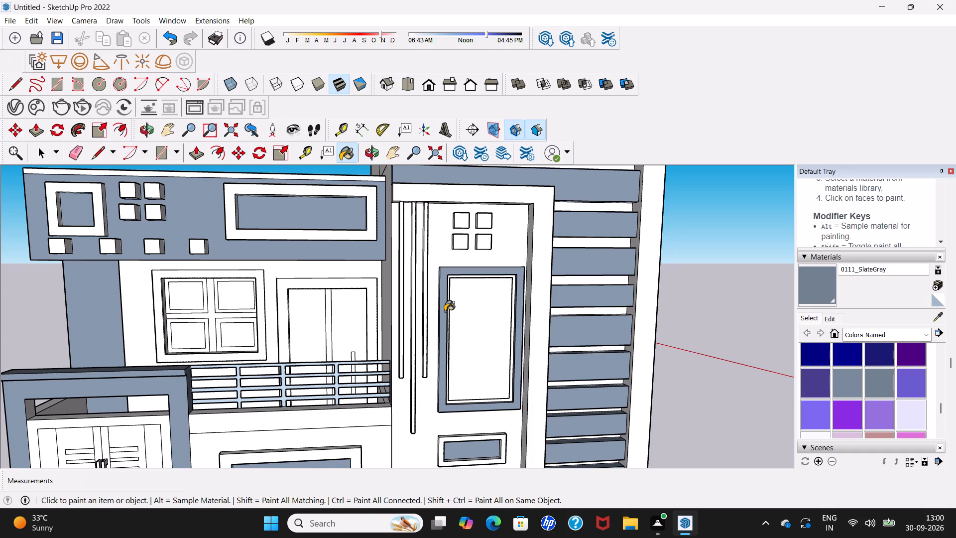
scroll(445, 311, "down", 4)
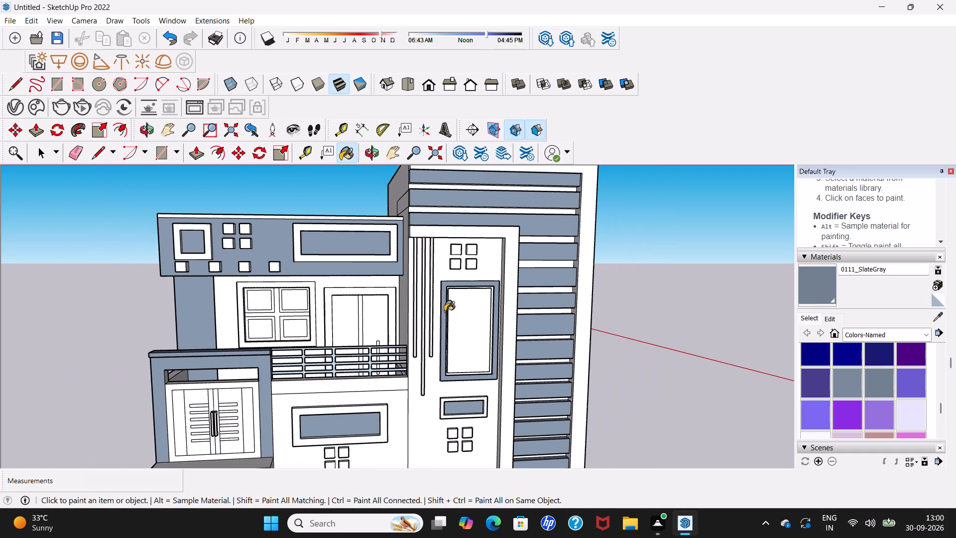
scroll(445, 311, "down", 1)
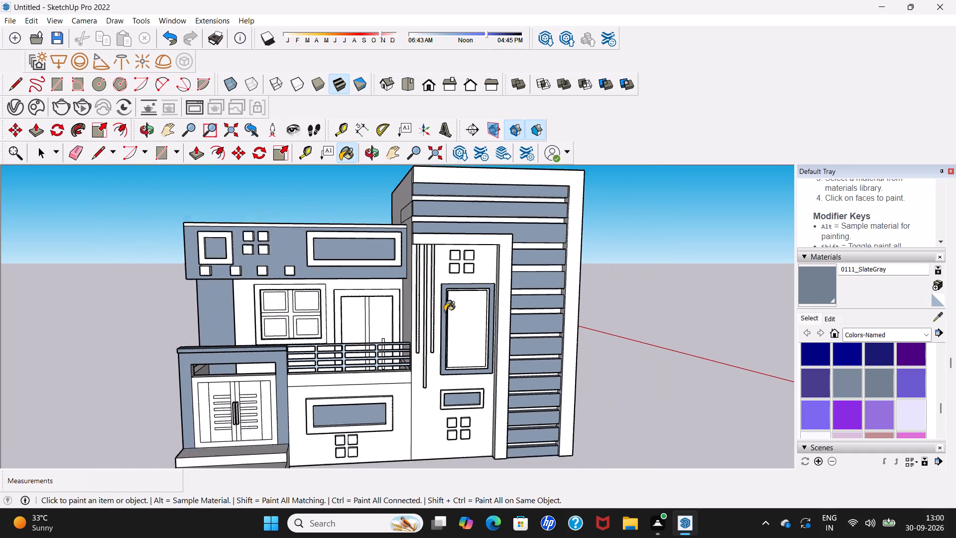
scroll(445, 311, "down", 2)
middle_click_drag(445, 311, 312, 319)
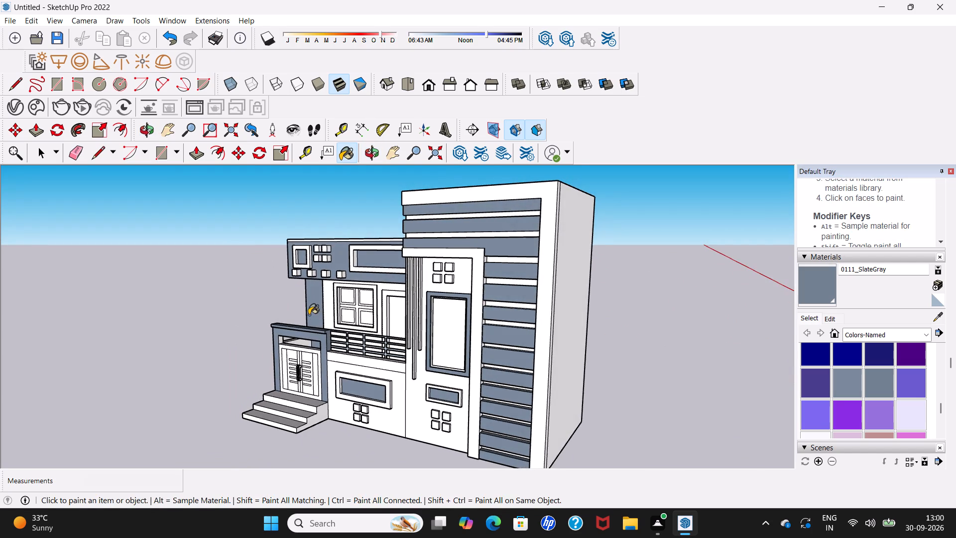
scroll(309, 315, "down", 3)
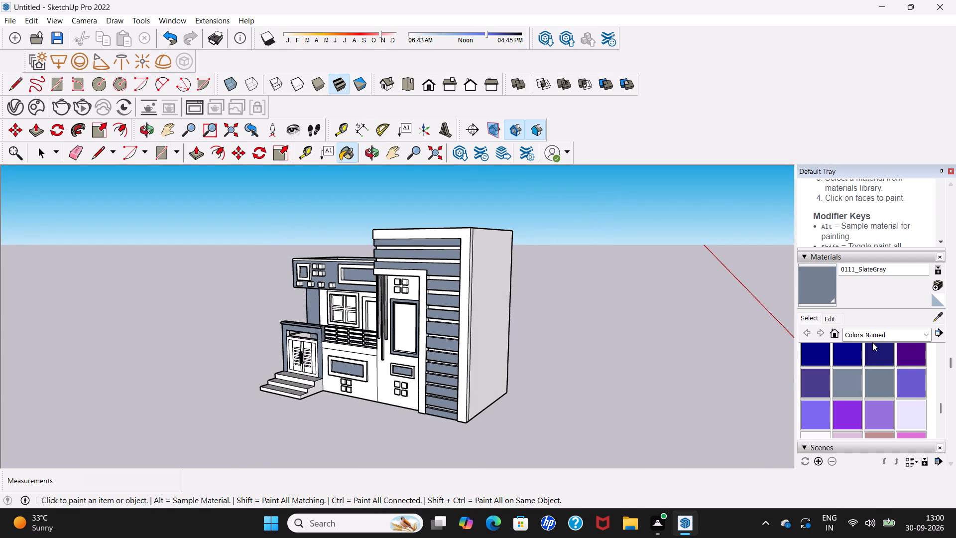
Paint the recessed face inside the tall slate-gray frame on the tower with Herringbone 4x1 from the Patterns materials.
left_click(926, 333)
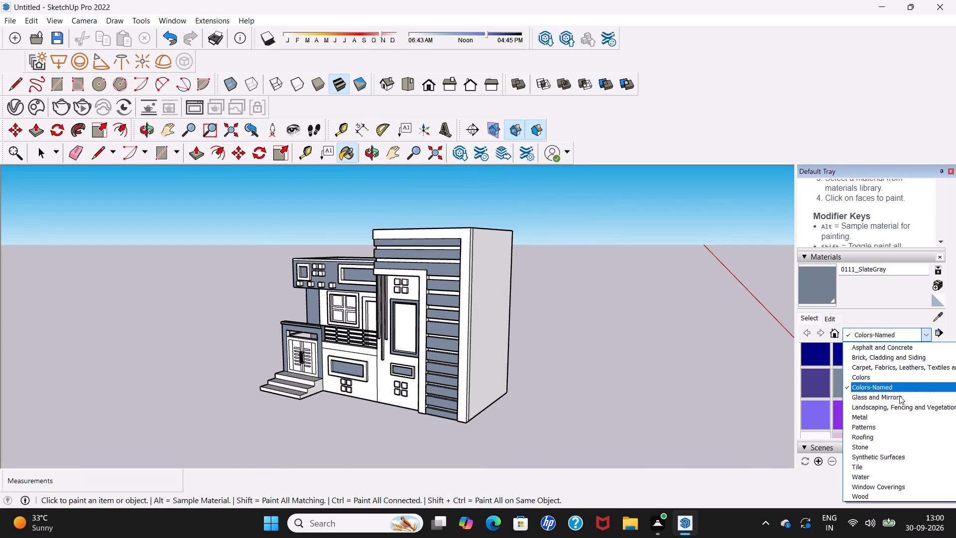
left_click(893, 426)
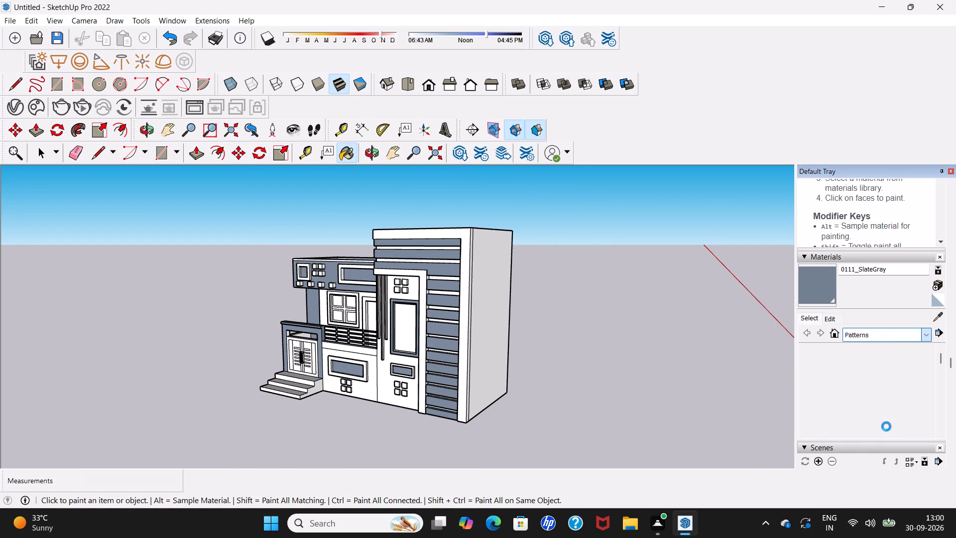
scroll(858, 404, "down", 2)
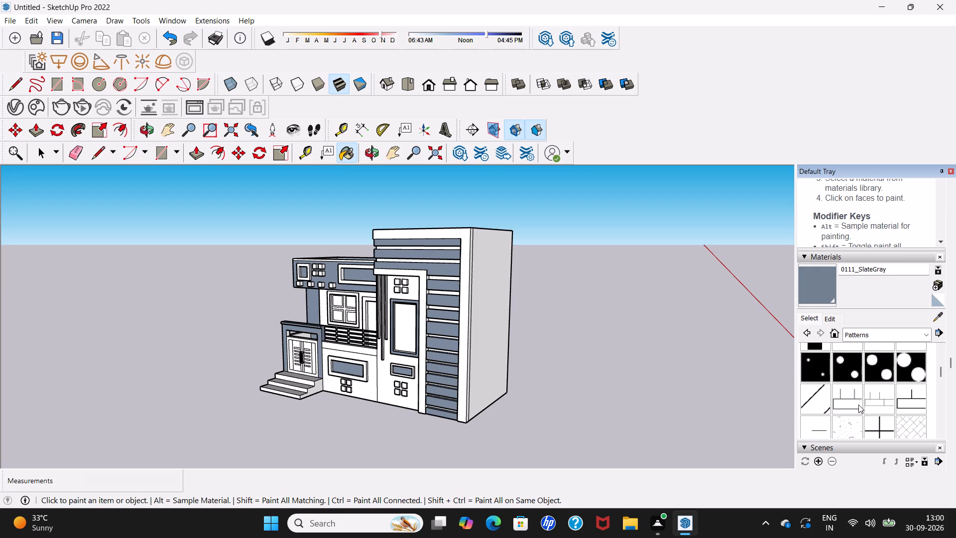
scroll(858, 404, "down", 4)
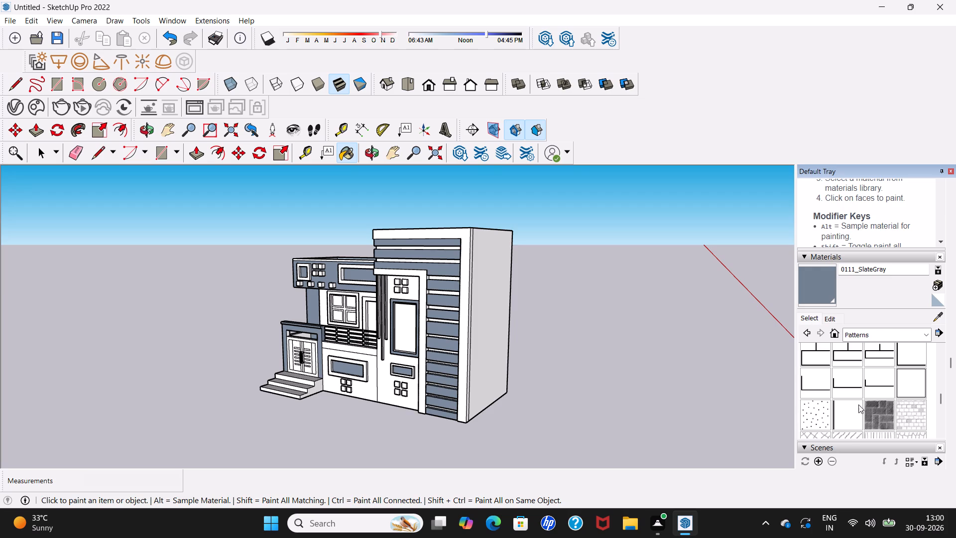
scroll(858, 404, "down", 3)
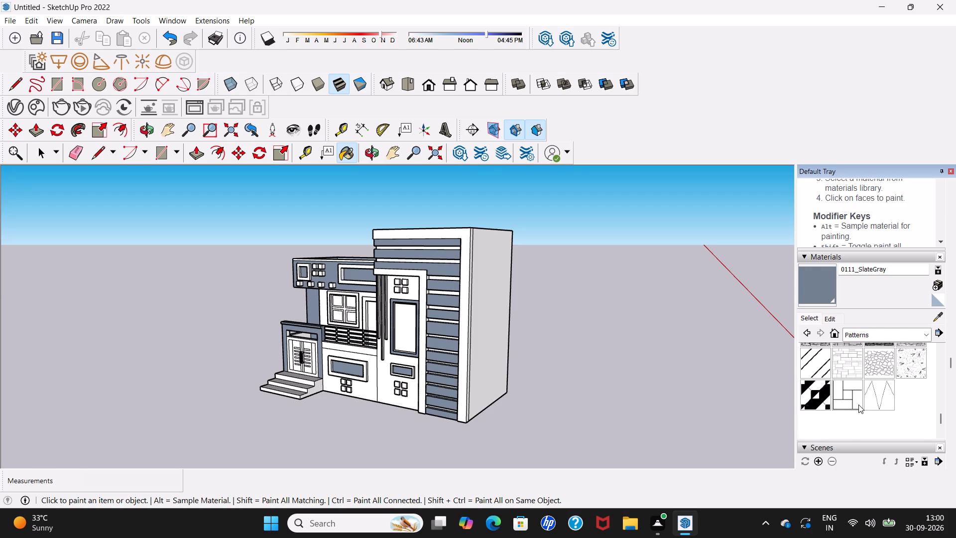
scroll(858, 404, "up", 1)
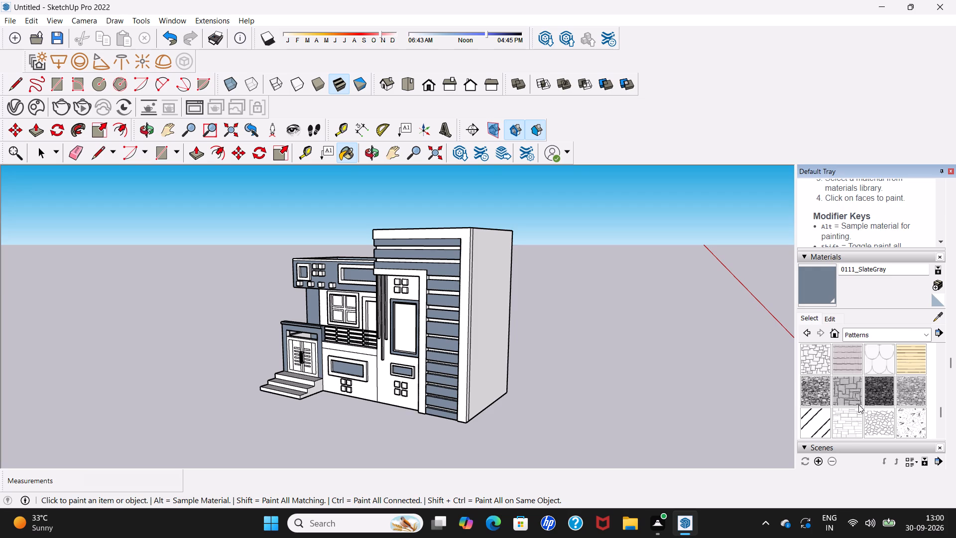
scroll(858, 404, "up", 4)
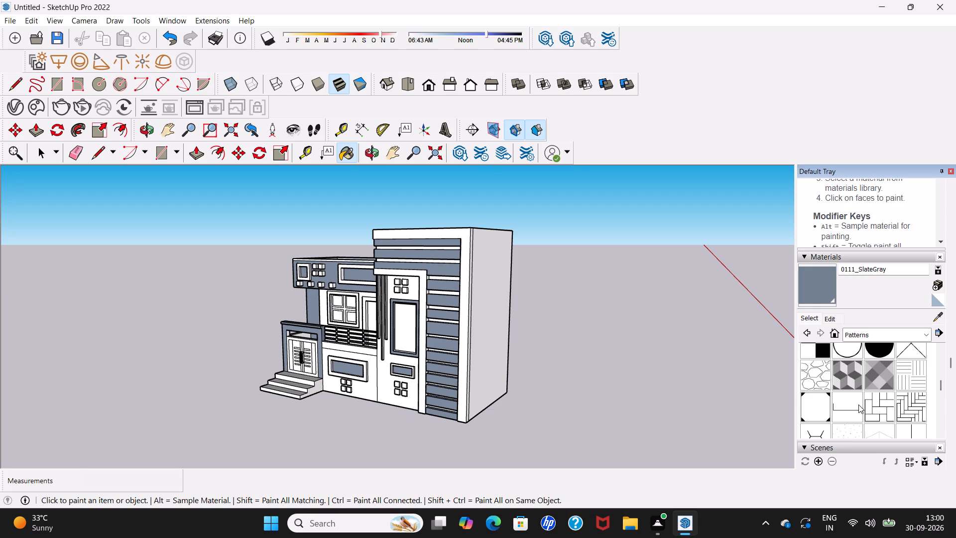
scroll(858, 404, "up", 3)
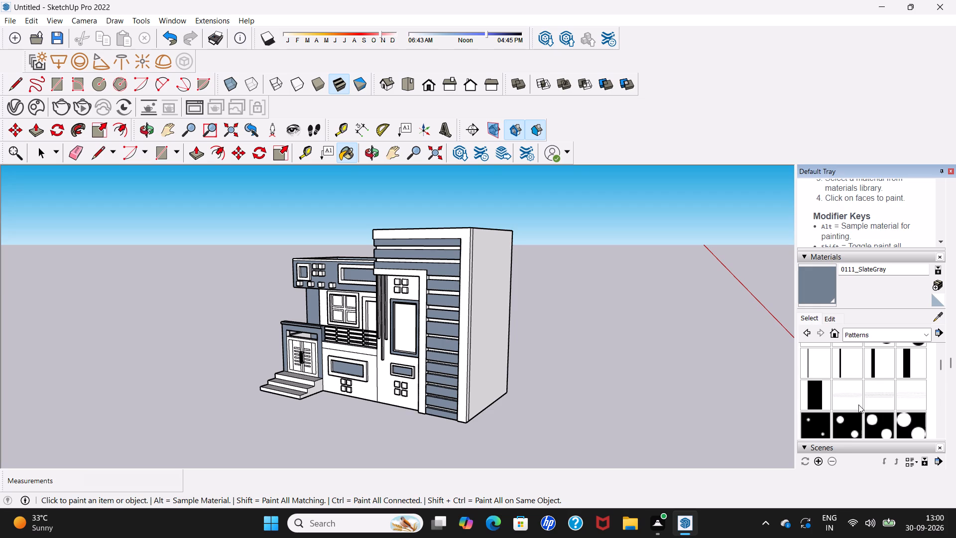
scroll(858, 404, "up", 3)
scroll(858, 404, "down", 2)
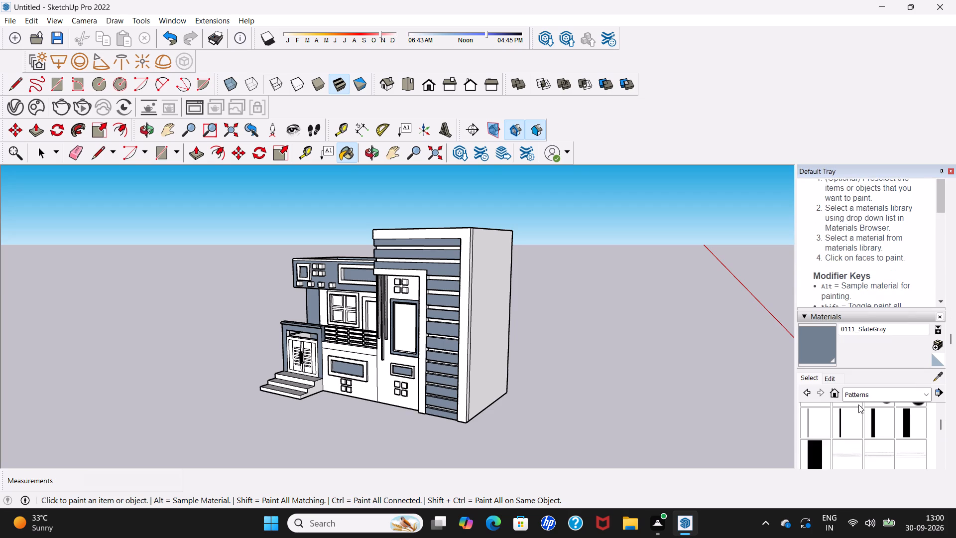
scroll(858, 404, "down", 4)
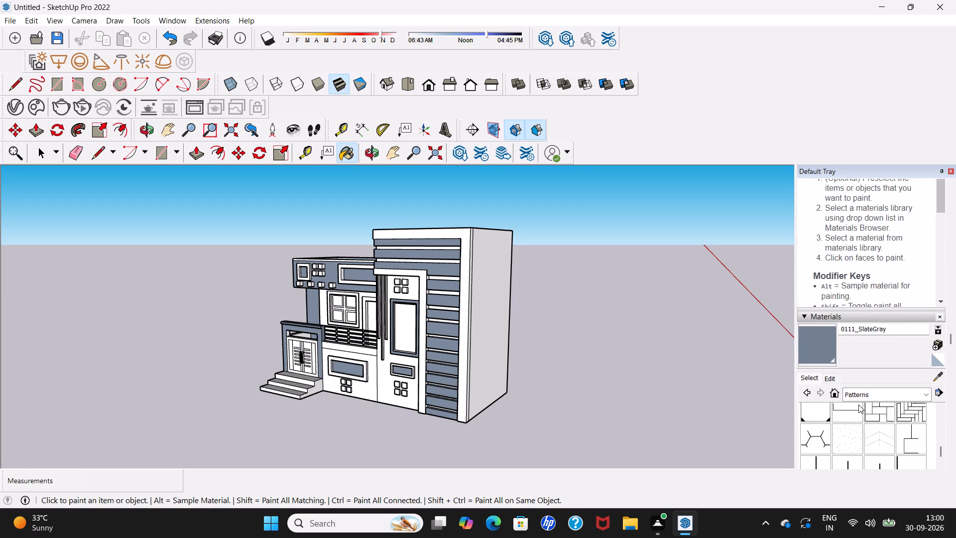
left_click(907, 407)
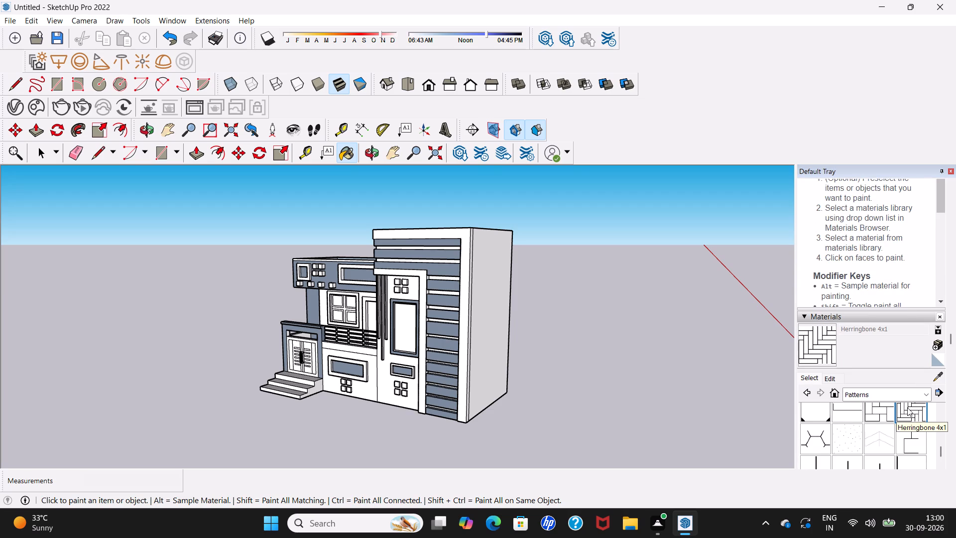
left_click(399, 336)
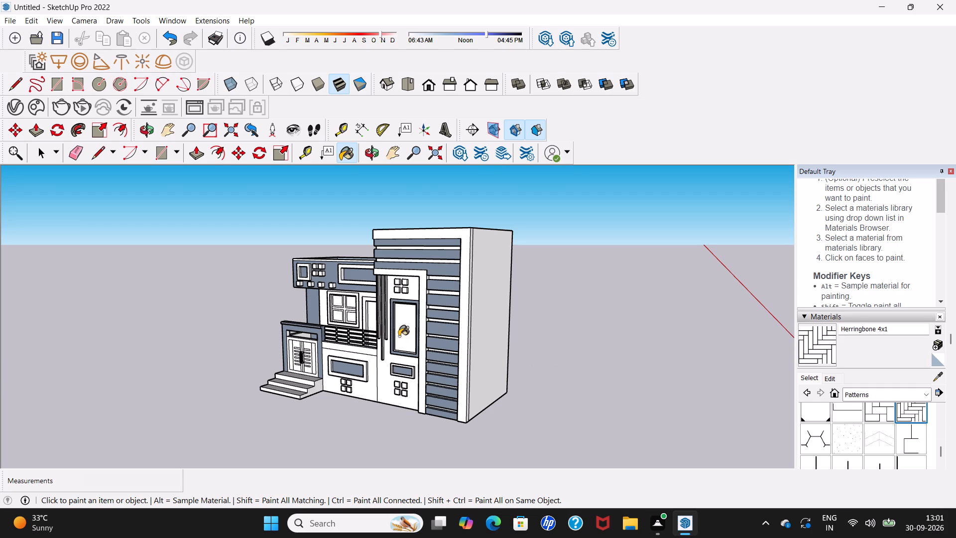
Set the Herringbone 4x1 texture size to 2' wide by 2' high, keeping its proportions locked.
middle_click_drag(398, 341, 511, 328)
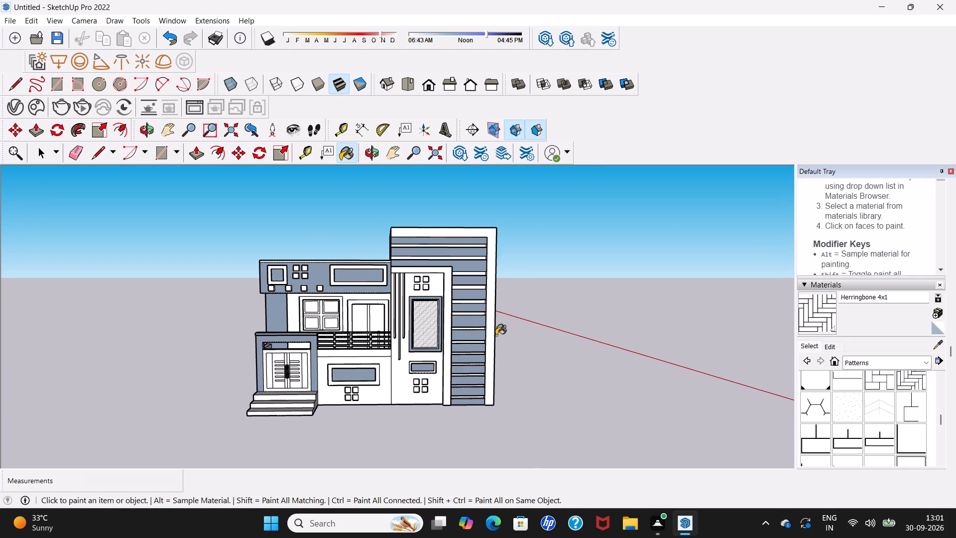
scroll(416, 330, "up", 10)
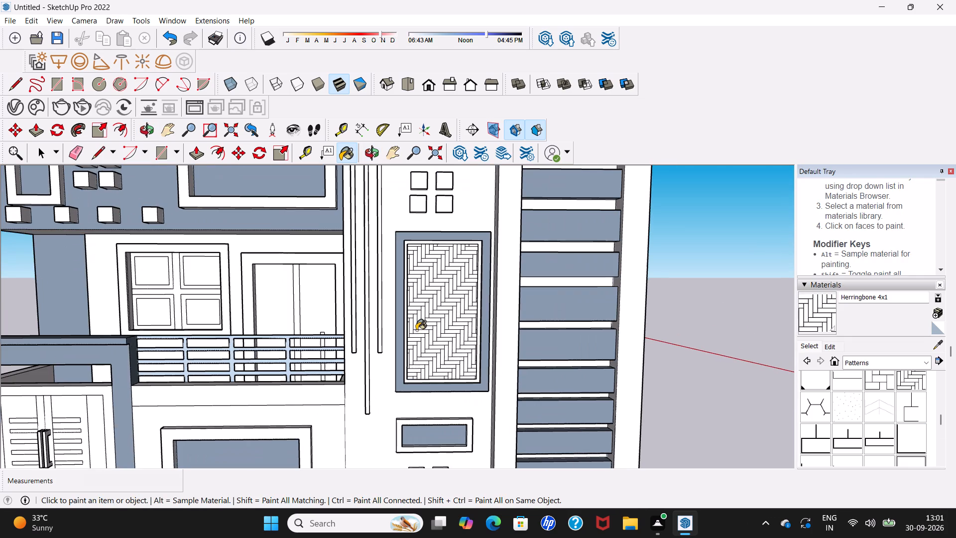
scroll(416, 330, "down", 8)
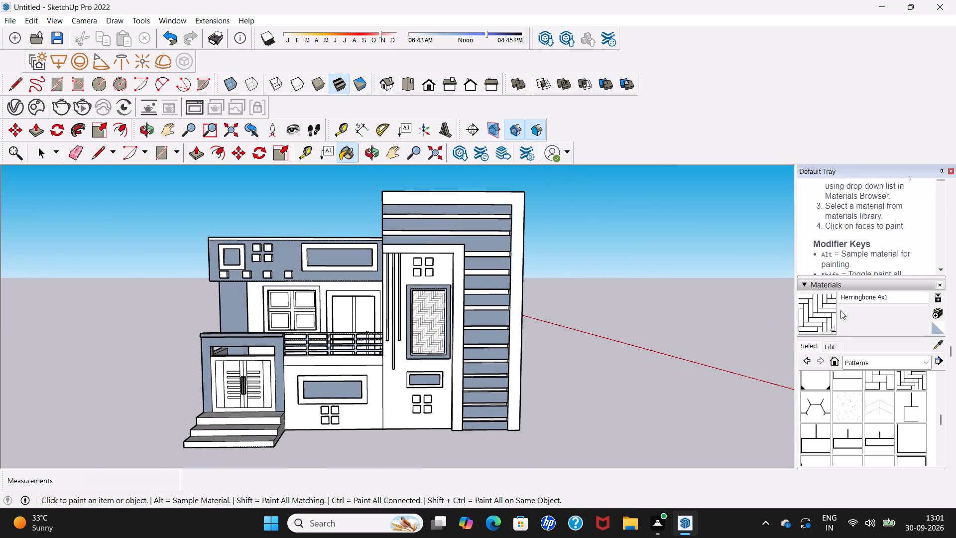
left_click(830, 346)
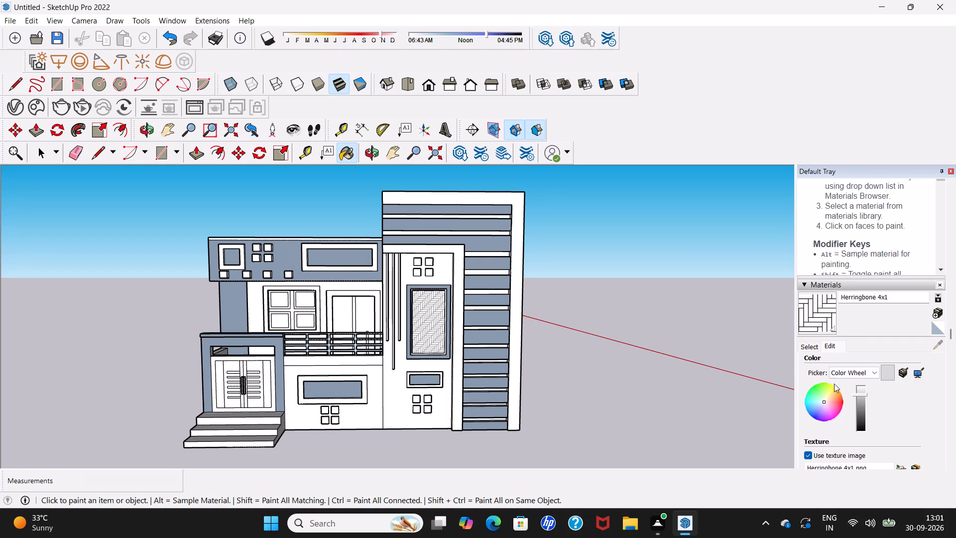
scroll(847, 401, "down", 2)
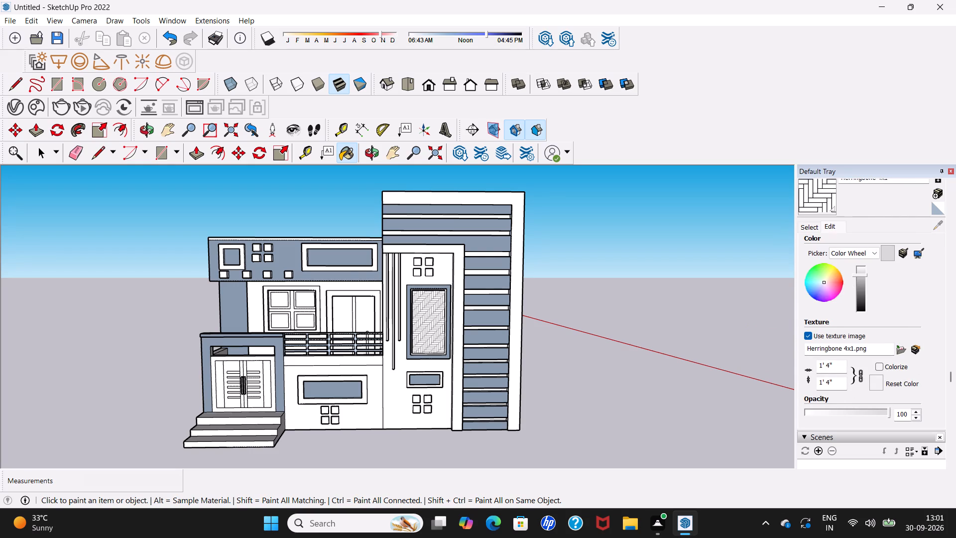
left_click(836, 367)
key("BackSpace")
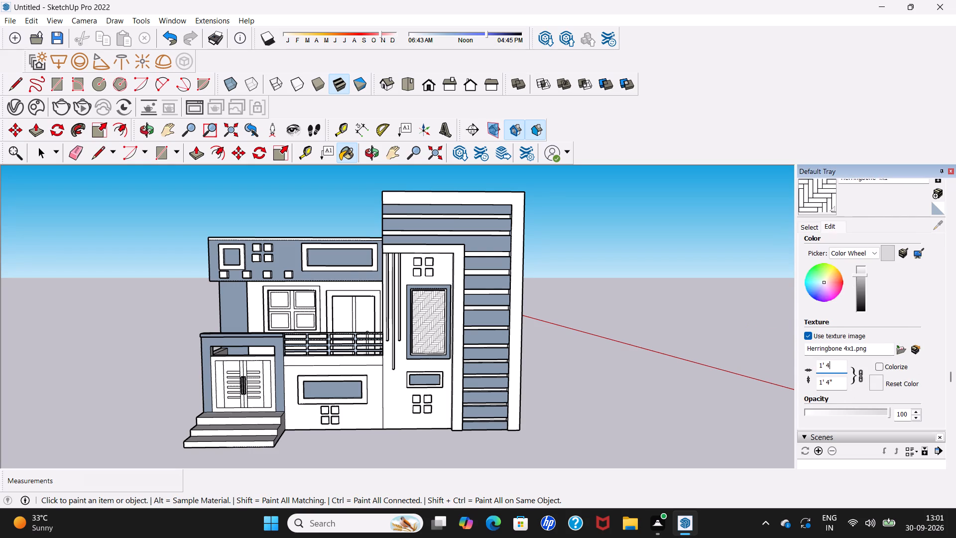
key("BackSpace")
key("BackSpace")
key("BackSpace")
key("BackSpace")
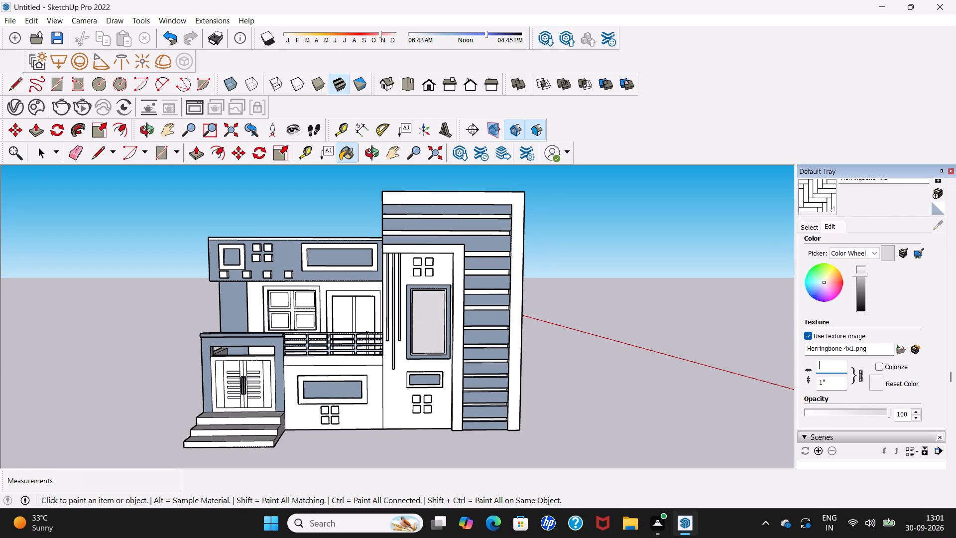
type("2'")
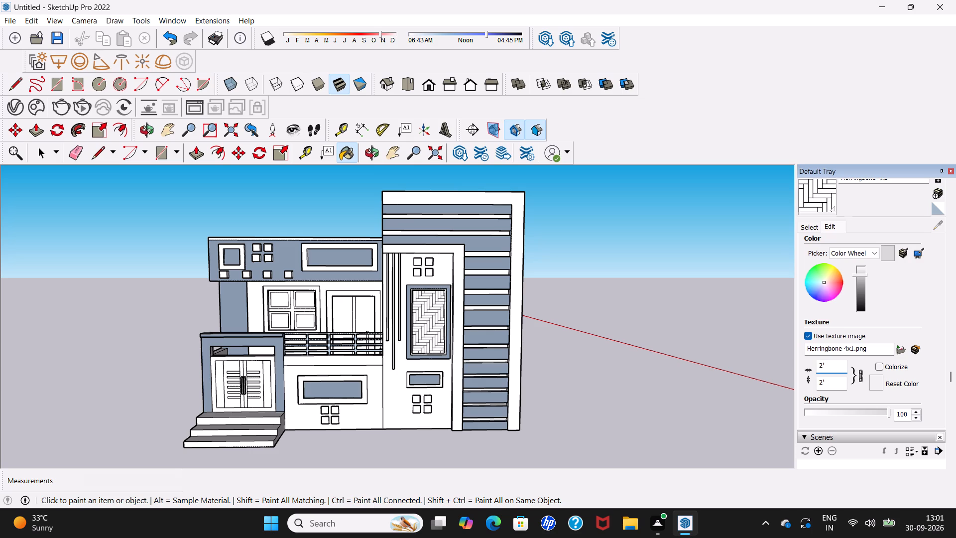
key("Return")
Examine the rescaled herringbone panel on the tower up close and against the whole elevation, including from a low angle.
scroll(704, 364, "up", 5)
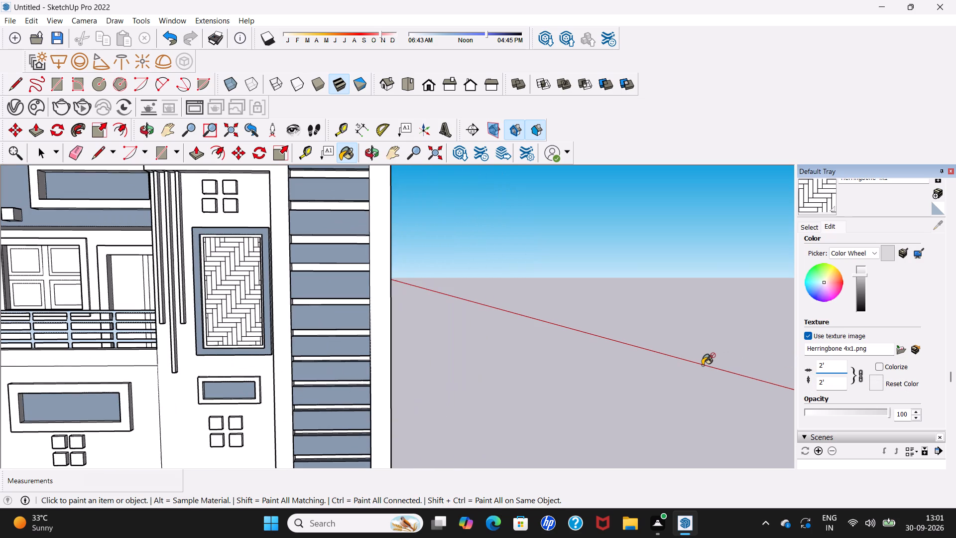
scroll(704, 365, "up", 5)
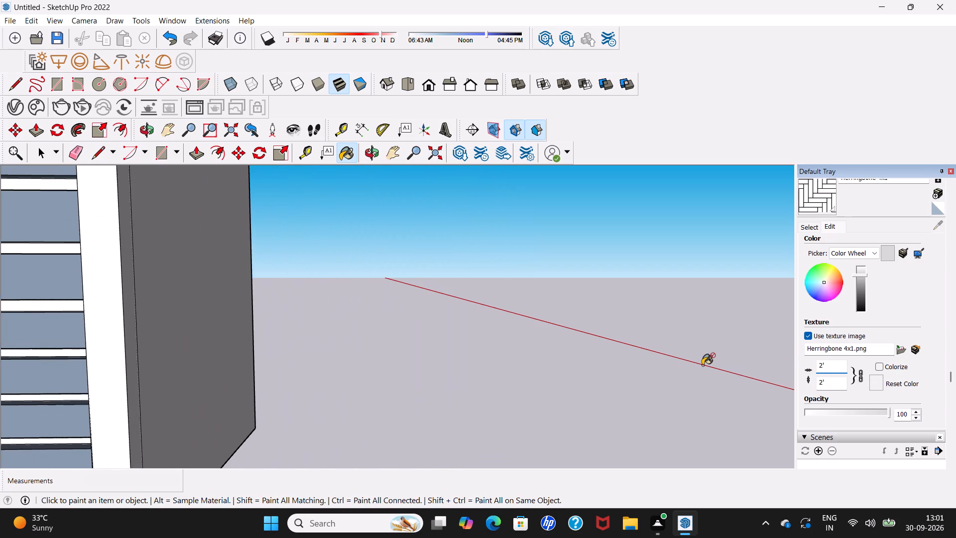
scroll(704, 365, "down", 4)
scroll(563, 367, "down", 8)
scroll(447, 375, "up", 6)
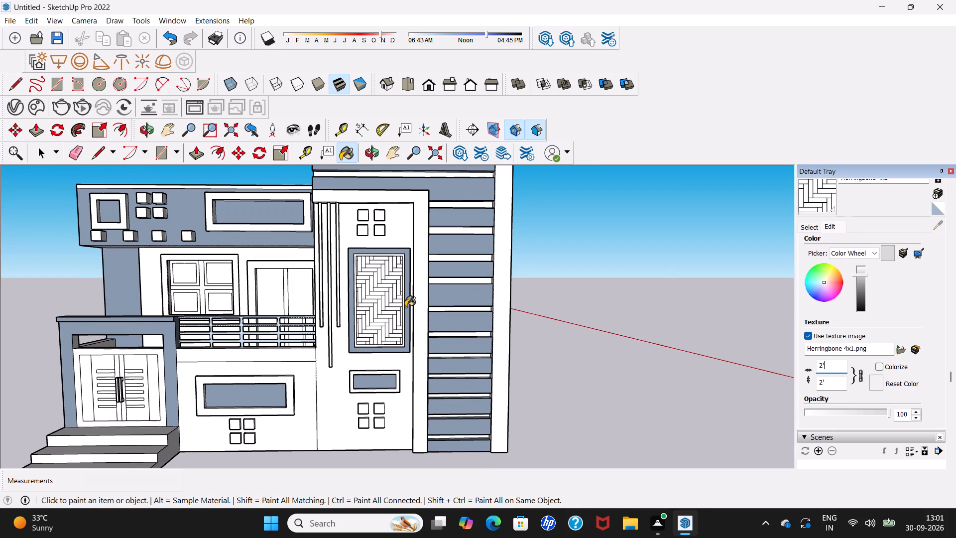
scroll(390, 311, "down", 3)
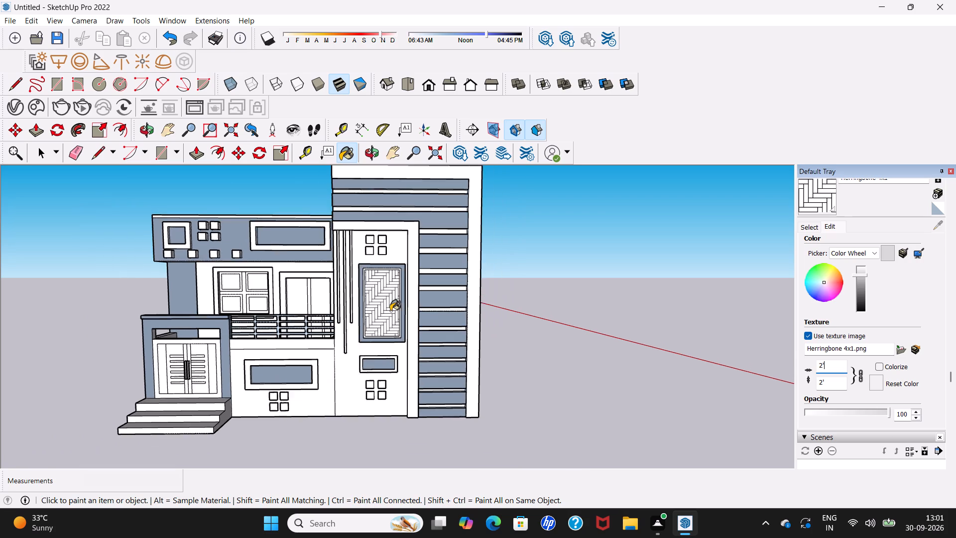
scroll(390, 311, "down", 1)
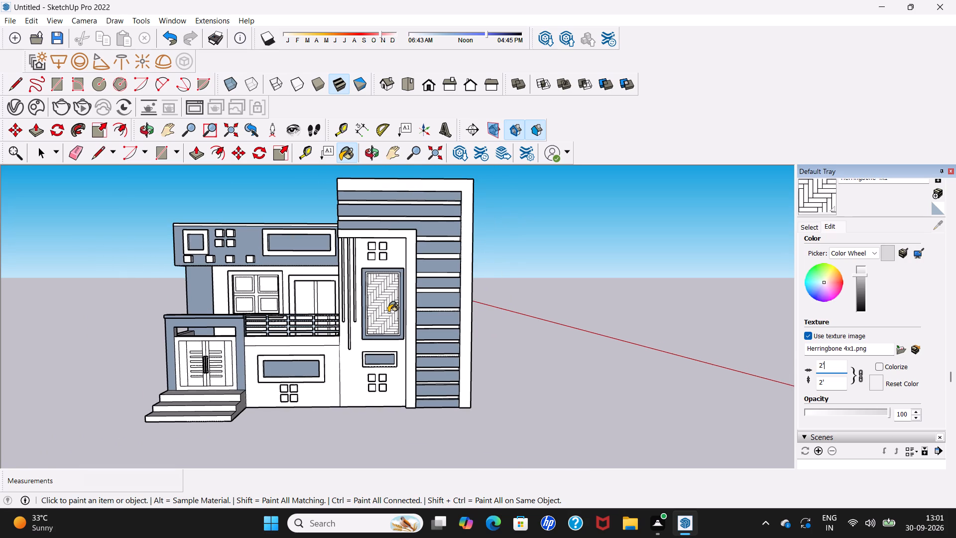
scroll(388, 312, "up", 6)
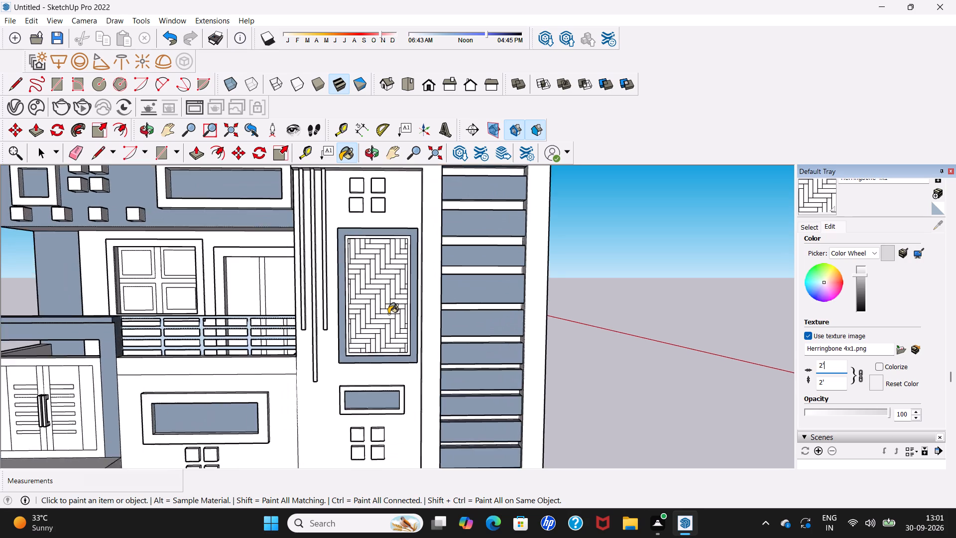
scroll(388, 314, "up", 5)
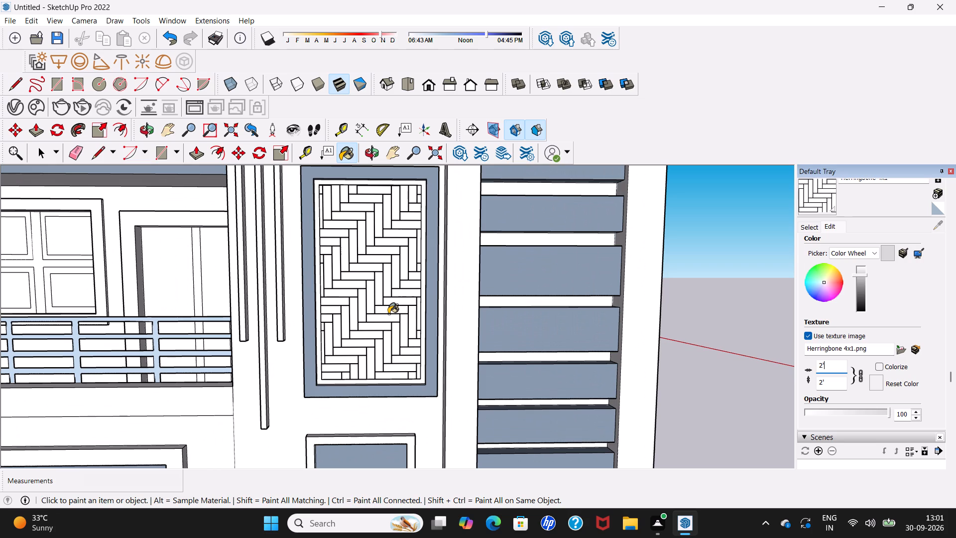
scroll(388, 314, "down", 6)
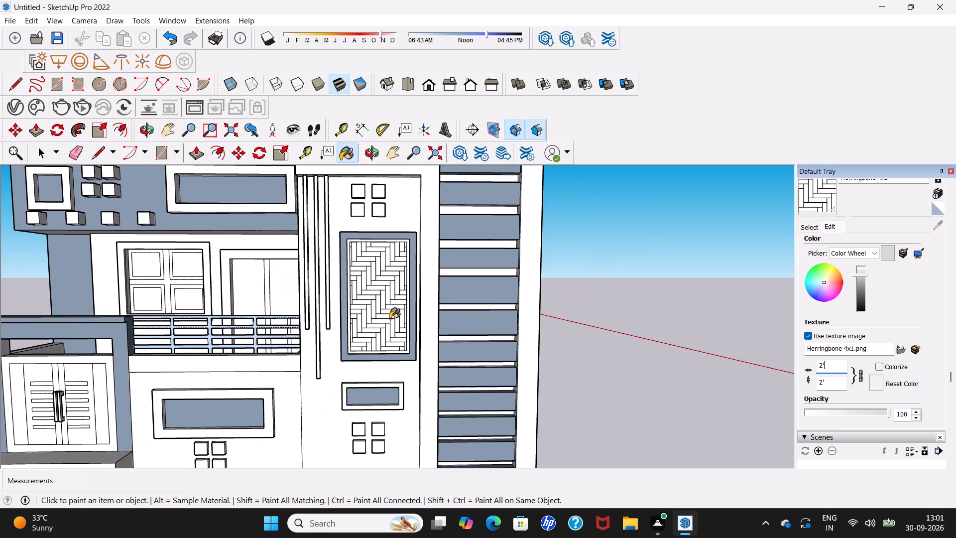
scroll(391, 319, "down", 3)
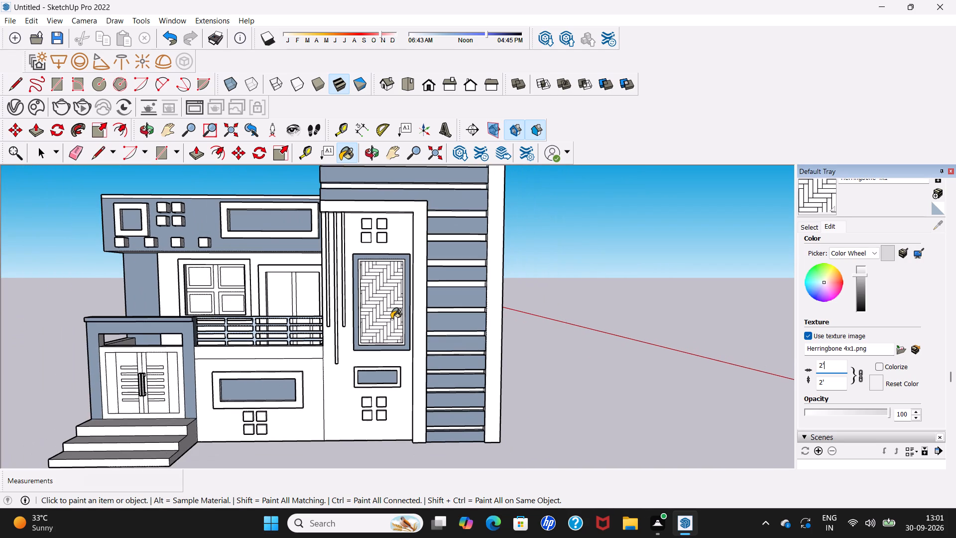
scroll(391, 319, "down", 1)
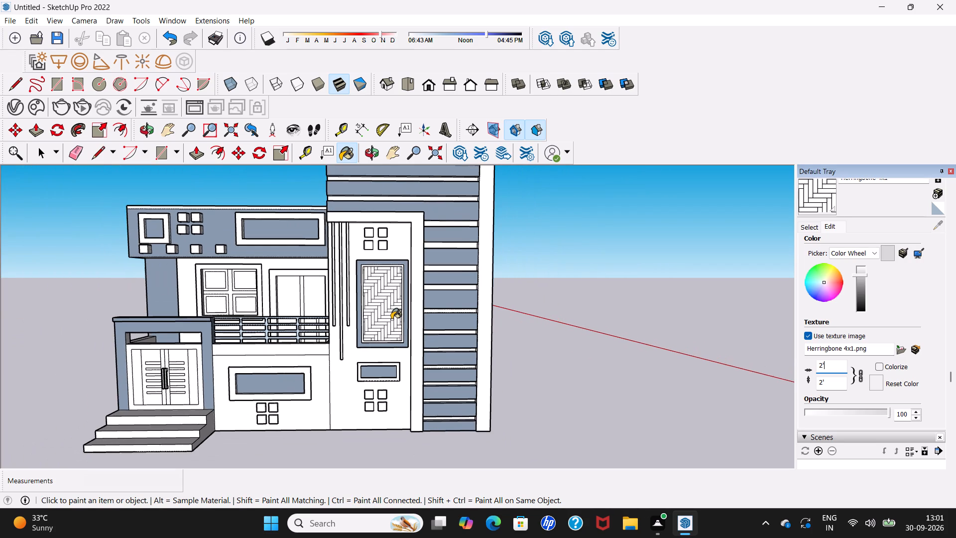
scroll(391, 319, "down", 3)
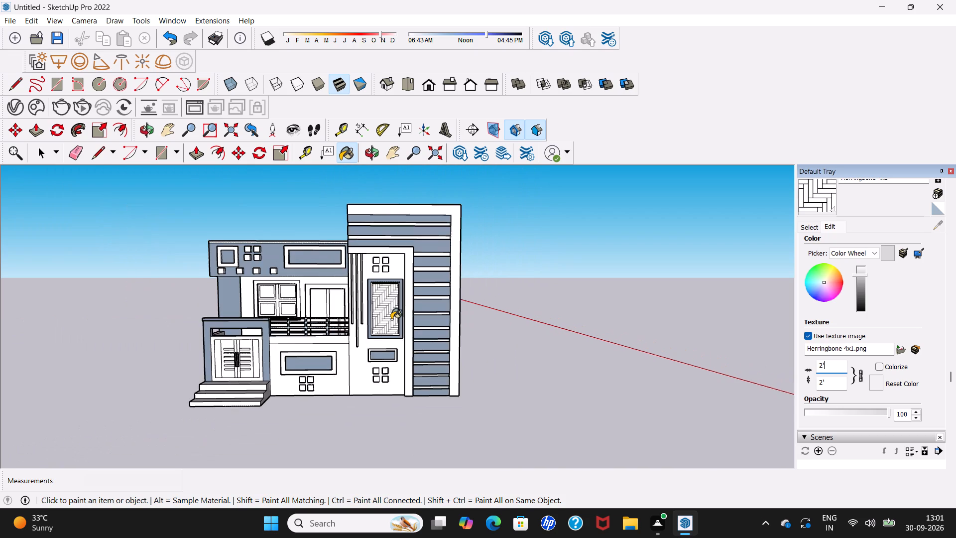
scroll(391, 319, "down", 5)
scroll(392, 319, "up", 6)
scroll(392, 319, "down", 5)
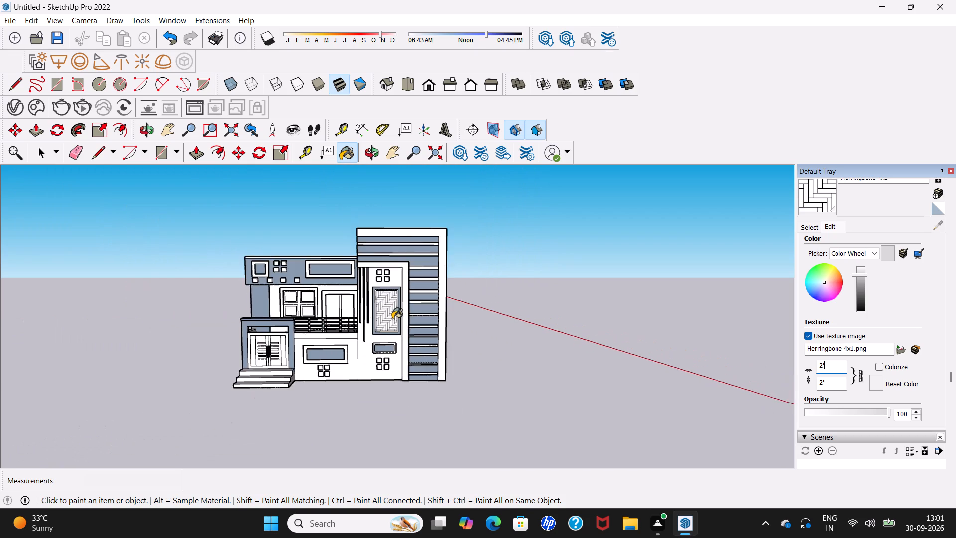
scroll(392, 319, "up", 6)
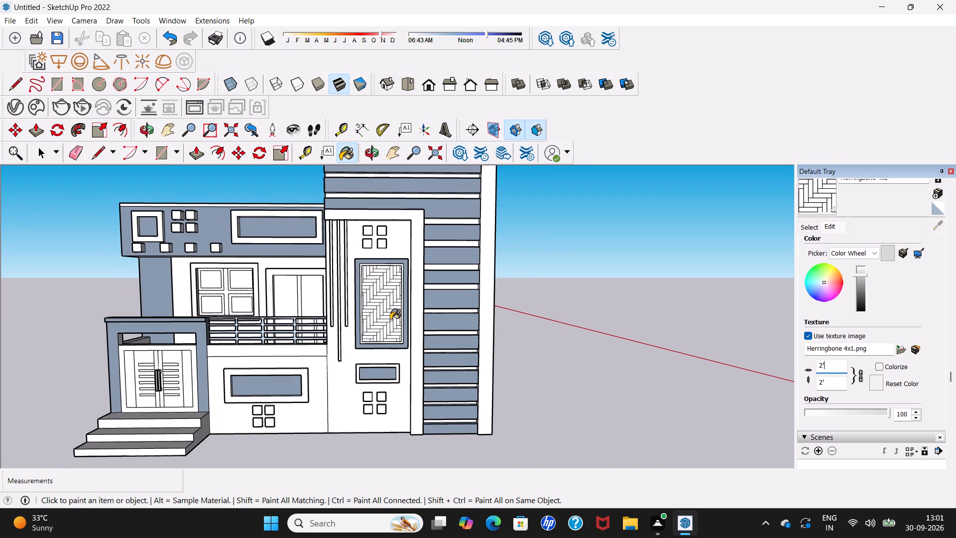
scroll(390, 320, "down", 5)
middle_click_drag(390, 320, 430, 255)
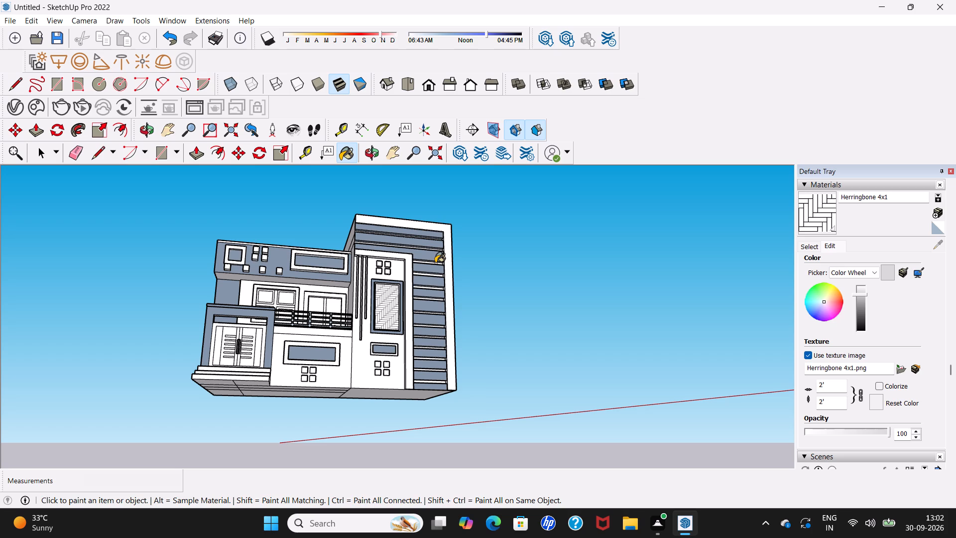
Examine the whole house elevation from below, above and the front, up to the entrance, balcony and herringbone panel.
scroll(437, 264, "down", 4)
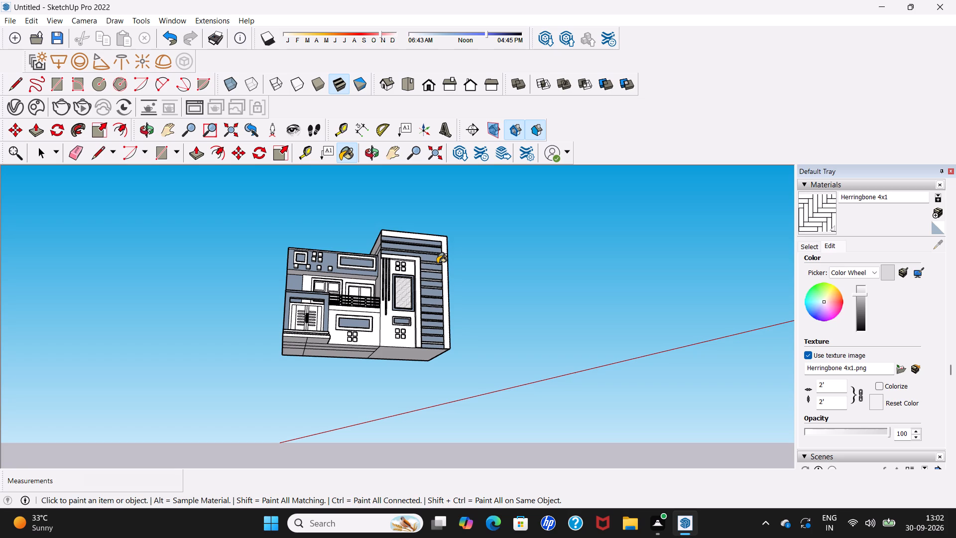
scroll(437, 264, "down", 5)
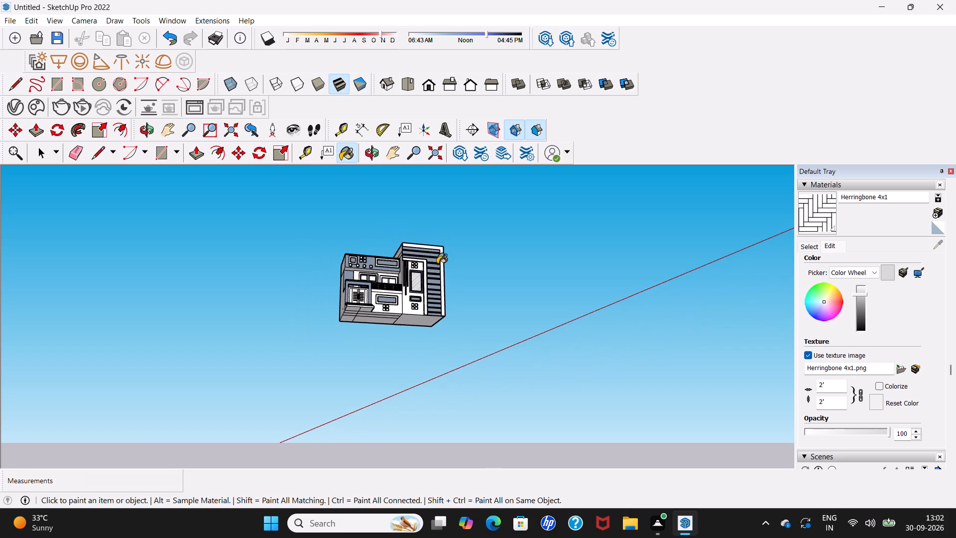
middle_click_drag(367, 287, 359, 447)
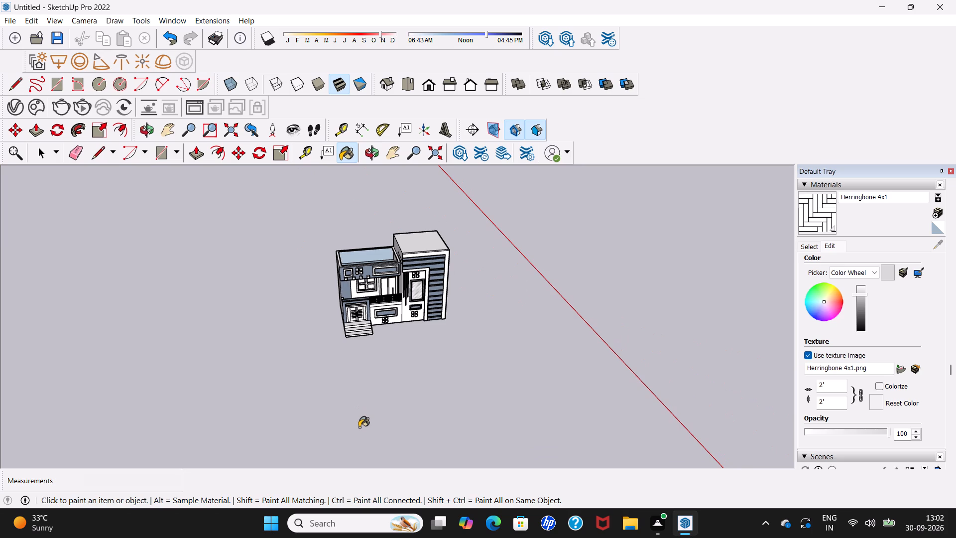
scroll(359, 427, "up", 2)
middle_click_drag(358, 404, 342, 326)
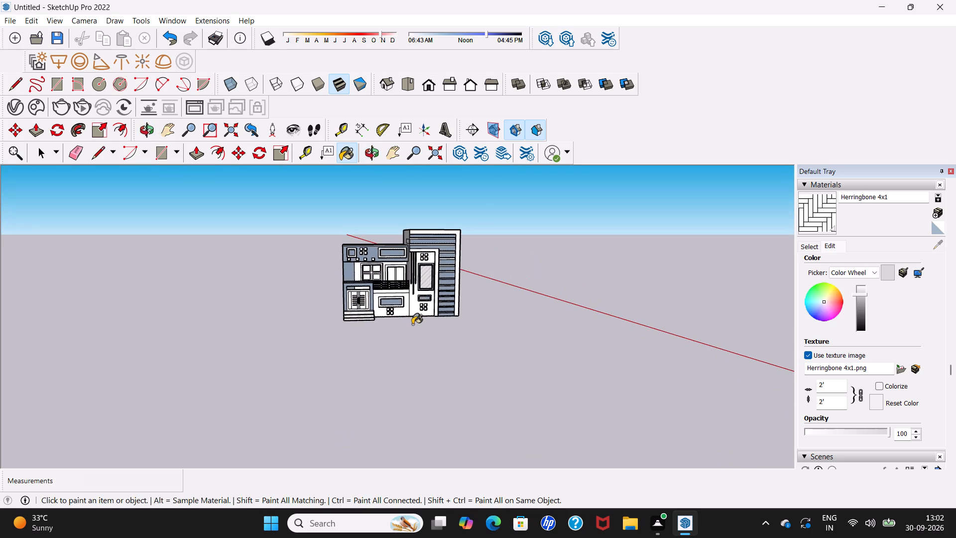
scroll(412, 324, "up", 5)
scroll(412, 324, "down", 6)
middle_click_drag(402, 324, 353, 329)
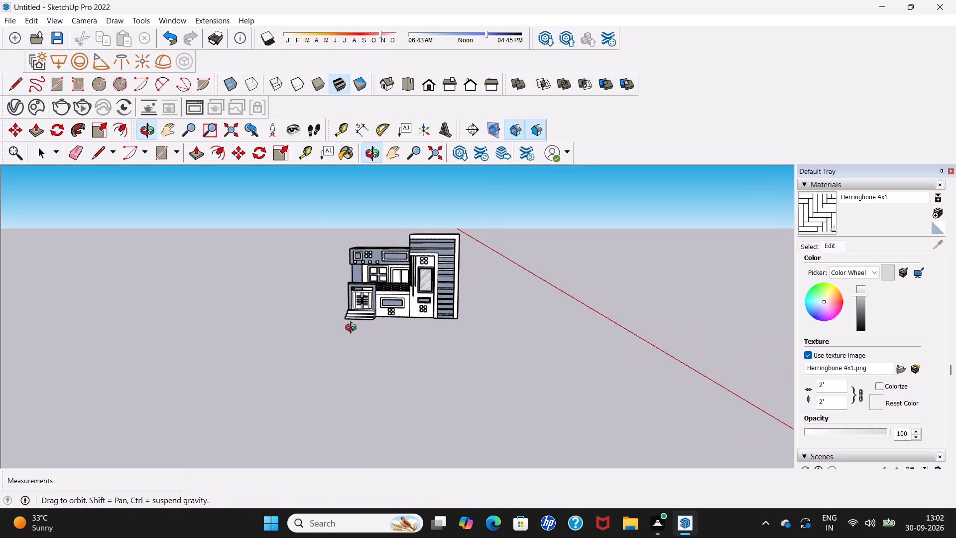
middle_click_drag(353, 329, 320, 341)
scroll(402, 290, "up", 11)
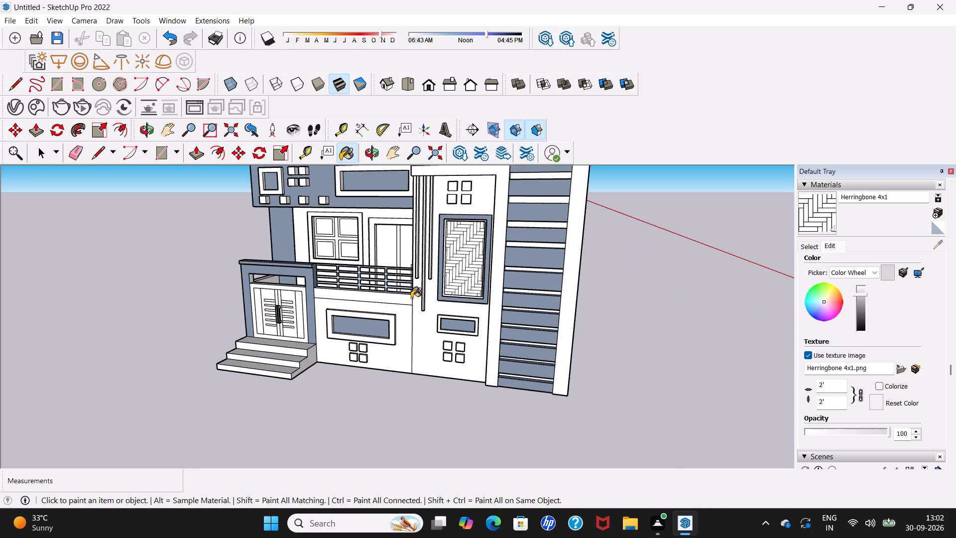
middle_click_drag(411, 298, 572, 269)
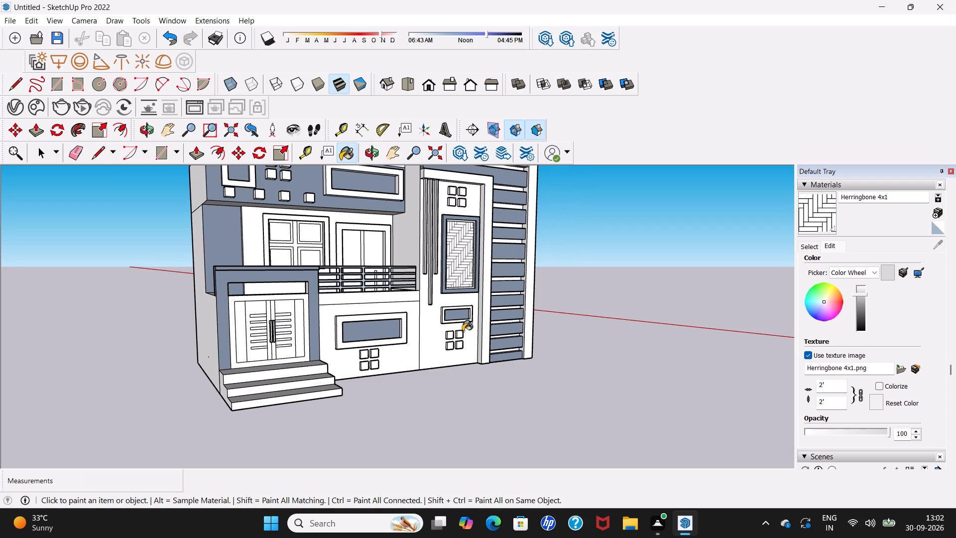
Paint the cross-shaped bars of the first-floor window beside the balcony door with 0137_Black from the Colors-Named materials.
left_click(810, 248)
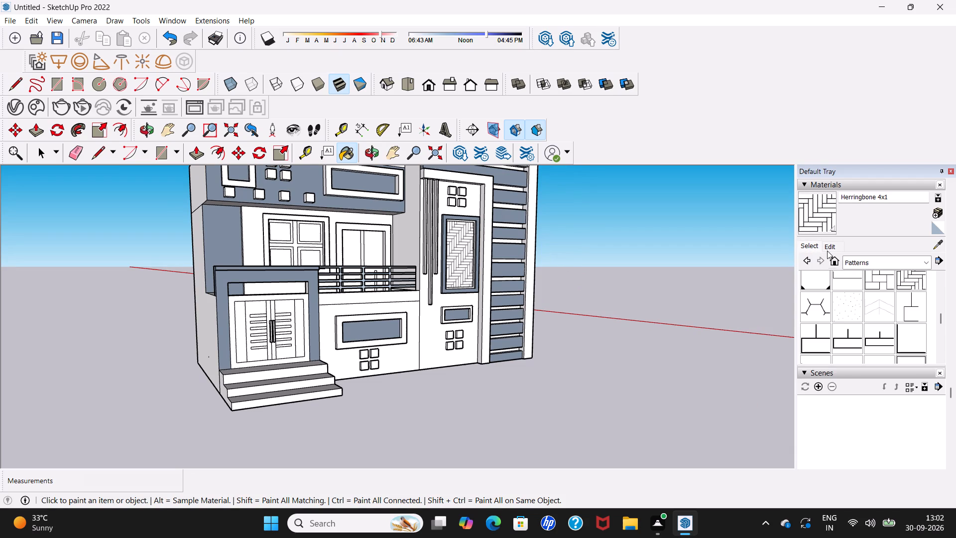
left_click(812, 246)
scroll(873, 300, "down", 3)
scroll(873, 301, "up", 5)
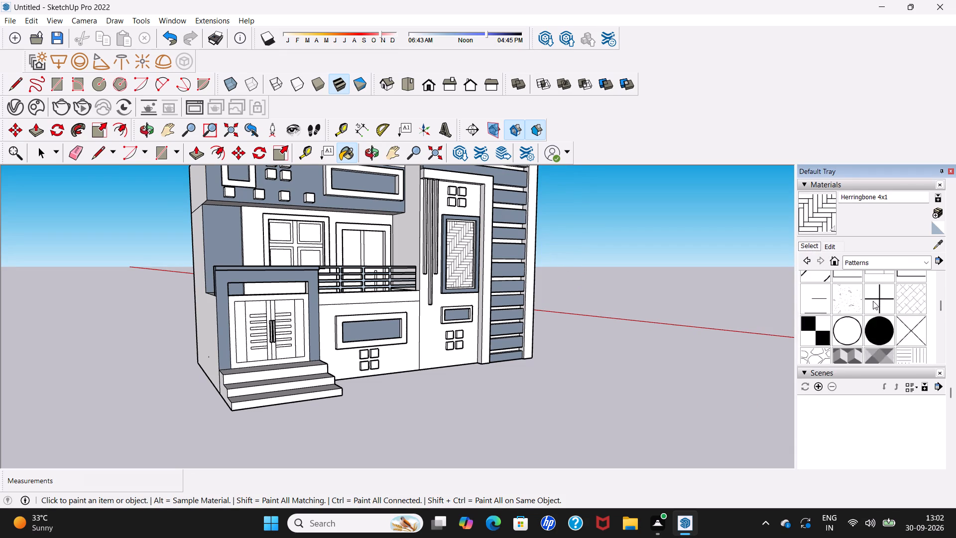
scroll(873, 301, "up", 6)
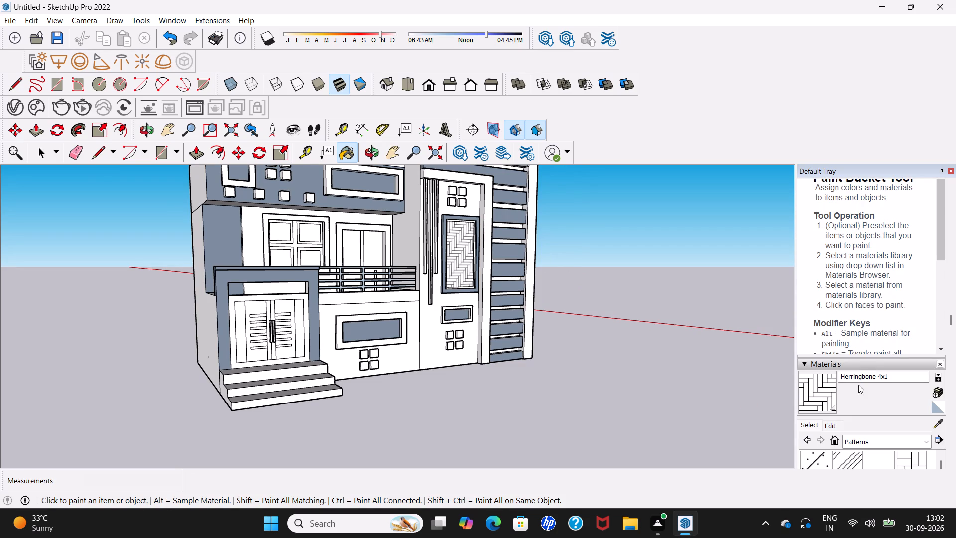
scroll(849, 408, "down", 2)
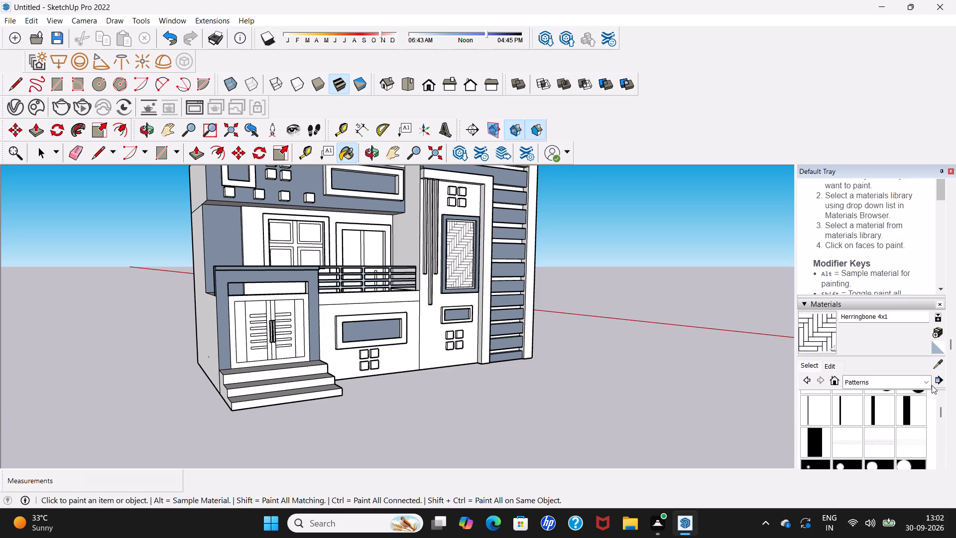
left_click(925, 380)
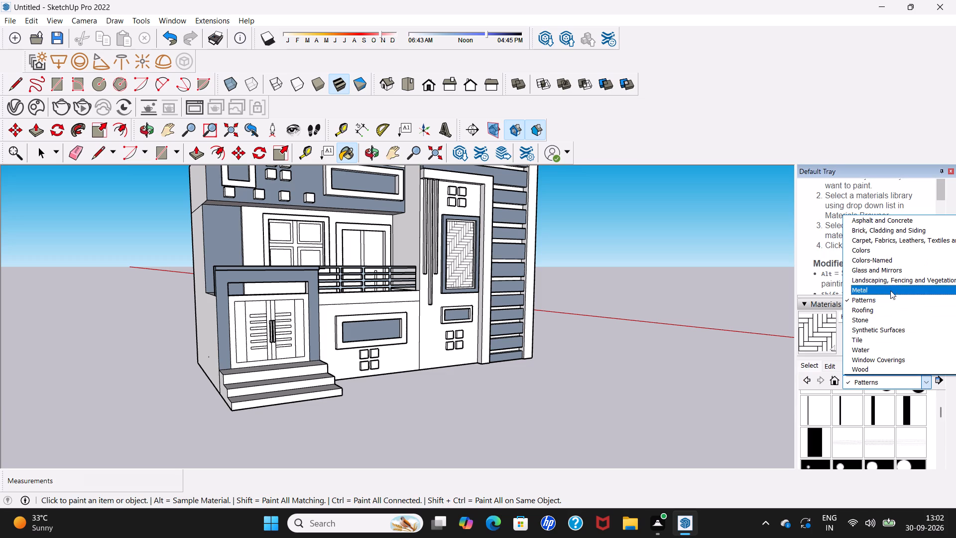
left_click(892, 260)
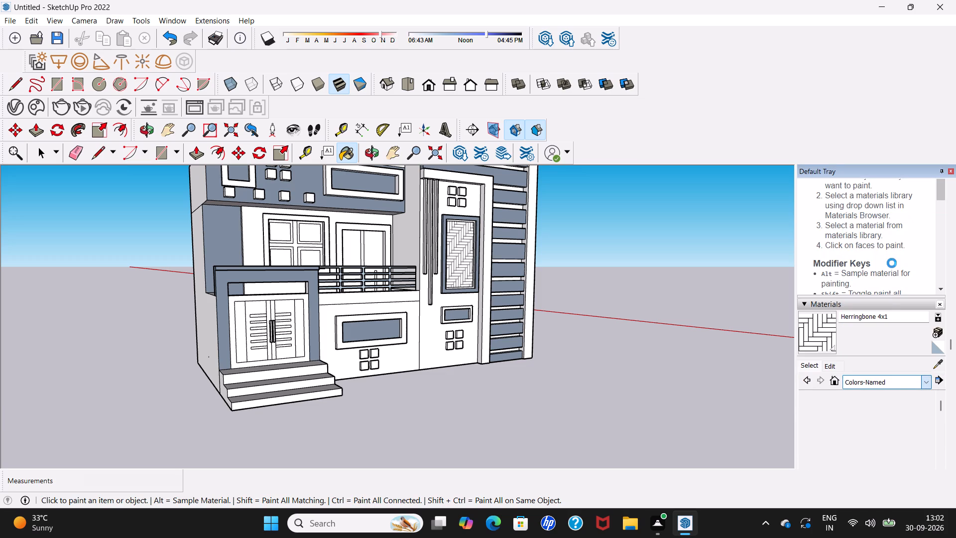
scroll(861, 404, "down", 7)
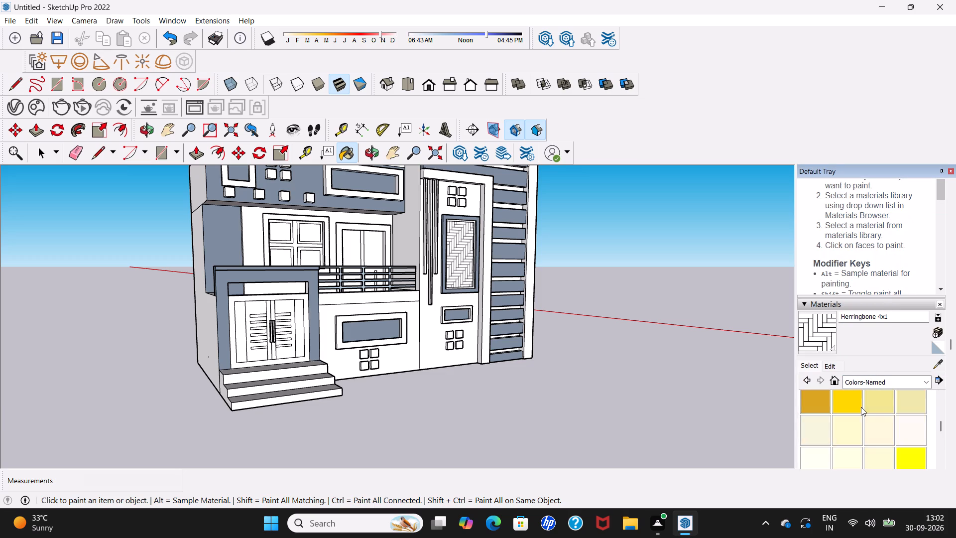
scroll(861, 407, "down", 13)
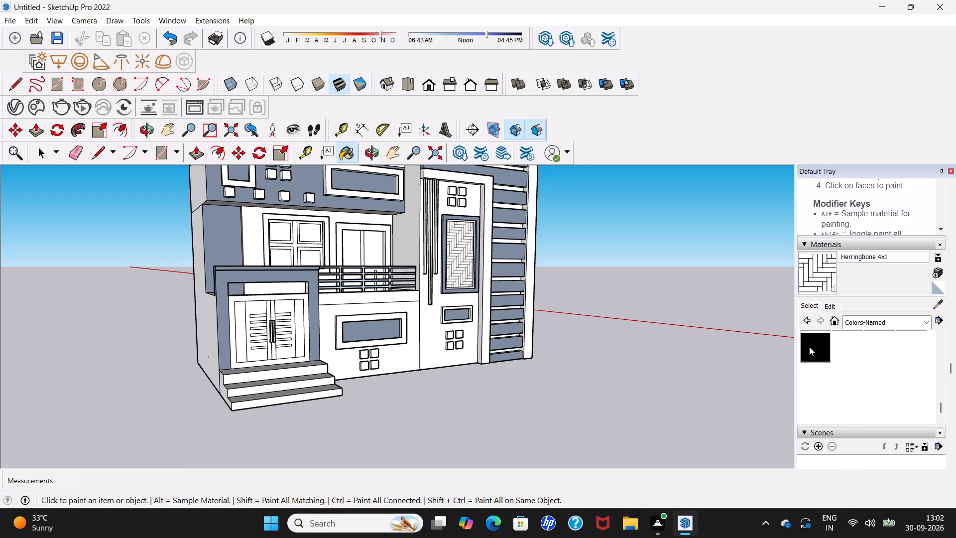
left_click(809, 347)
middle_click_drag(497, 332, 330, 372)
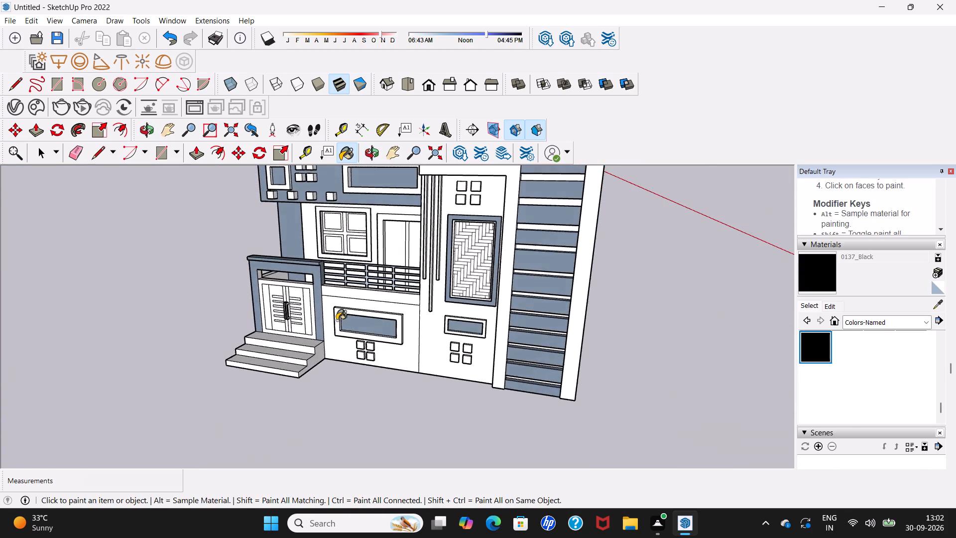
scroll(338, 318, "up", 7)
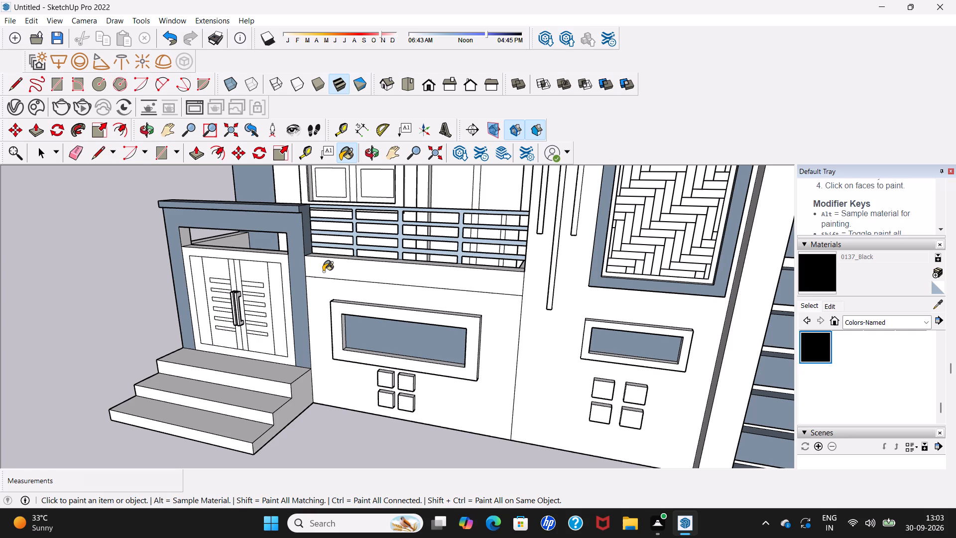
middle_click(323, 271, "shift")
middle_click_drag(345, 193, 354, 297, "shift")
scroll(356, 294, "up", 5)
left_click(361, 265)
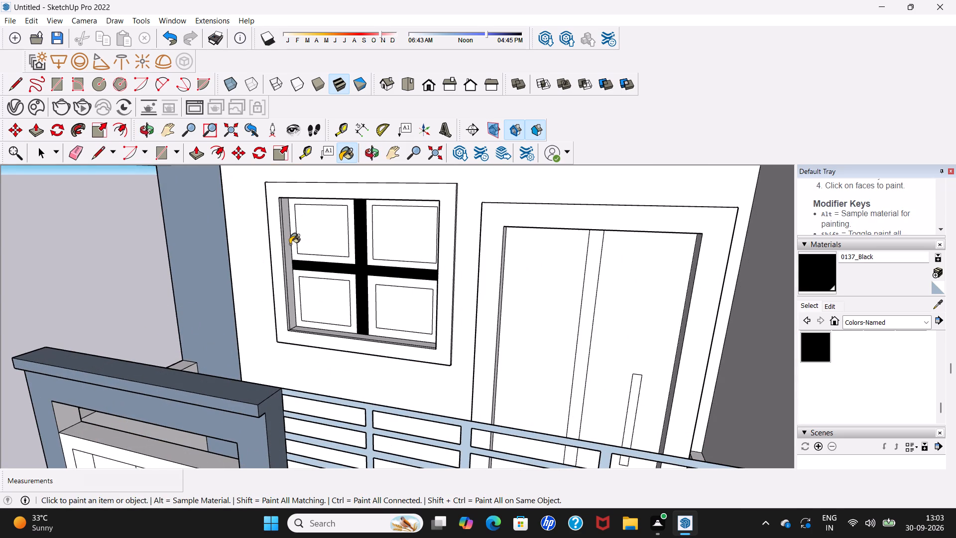
Repaint the first-floor window's cross-shaped bars with Wood Veneer 01 from the Wood materials.
scroll(435, 282, "down", 3)
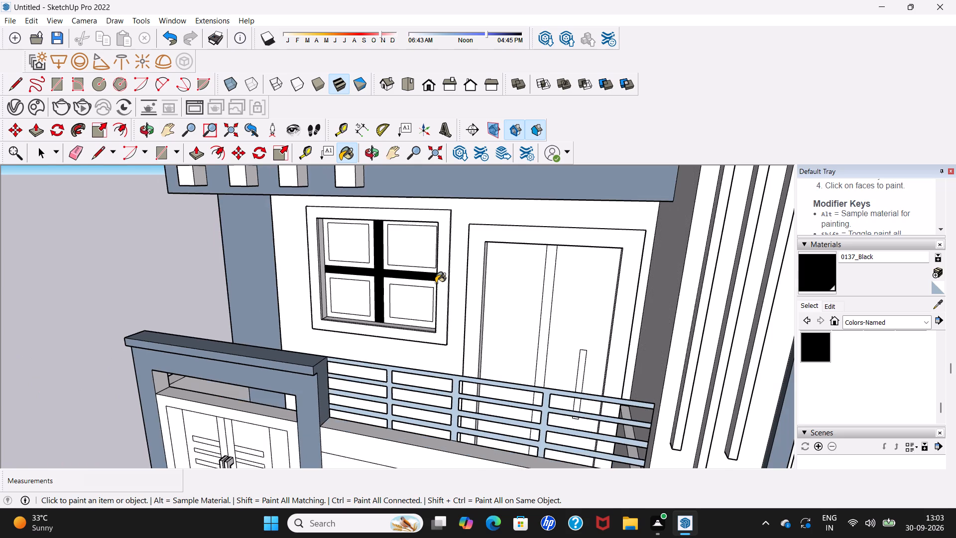
middle_click_drag(436, 283, 515, 241)
scroll(515, 241, "down", 10)
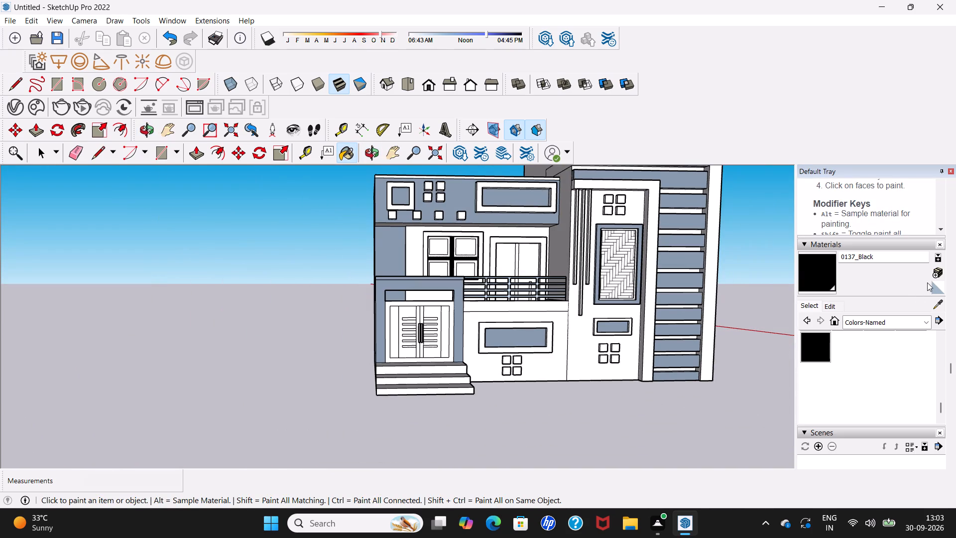
left_click(930, 324)
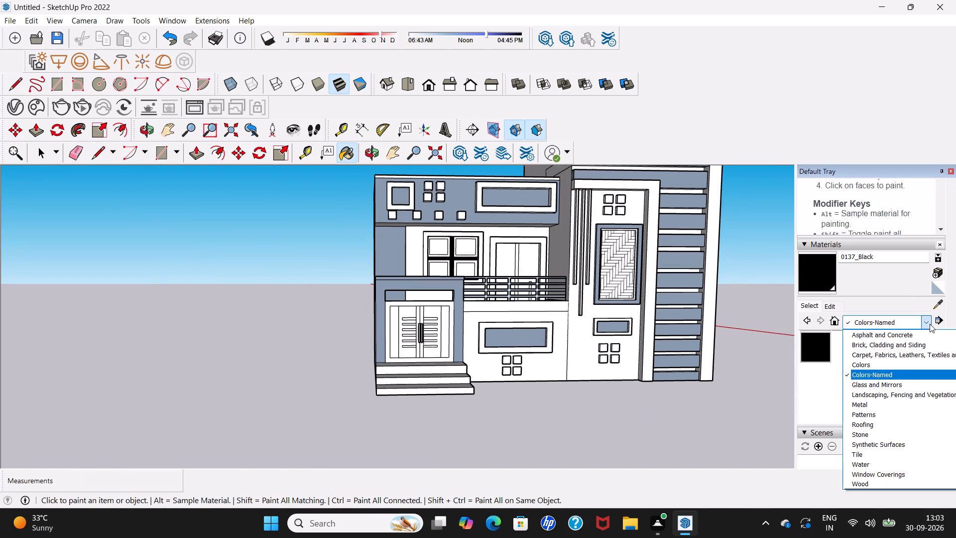
left_click(922, 484)
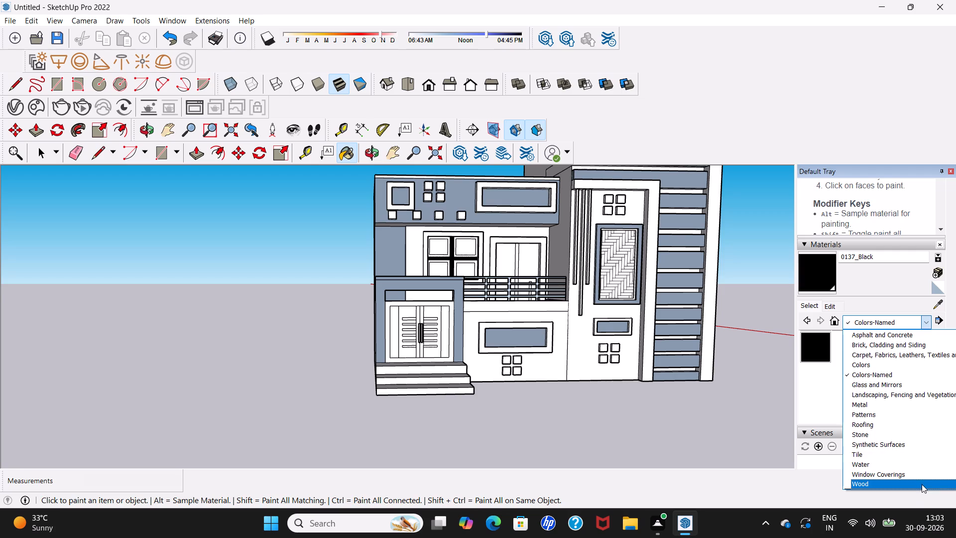
left_click(883, 409)
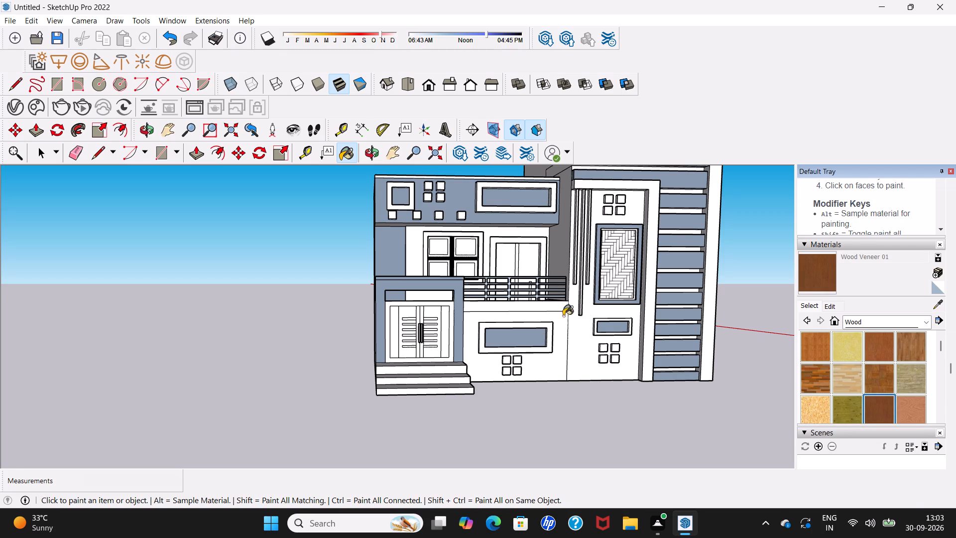
scroll(418, 225, "up", 4)
scroll(449, 268, "up", 5)
left_click(478, 276)
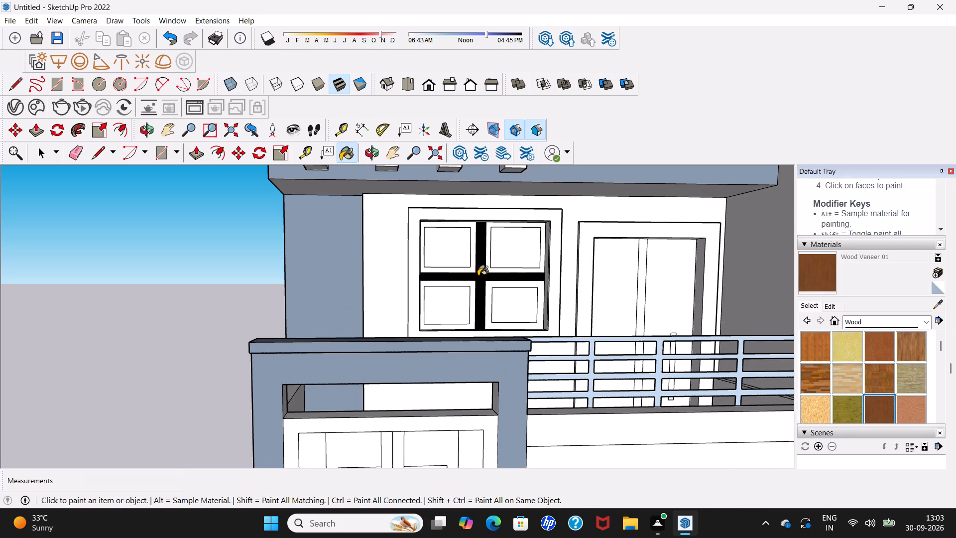
Examine the wood-veneer window bars up close, from low angles and against the rest of the facade.
scroll(478, 276, "down", 4)
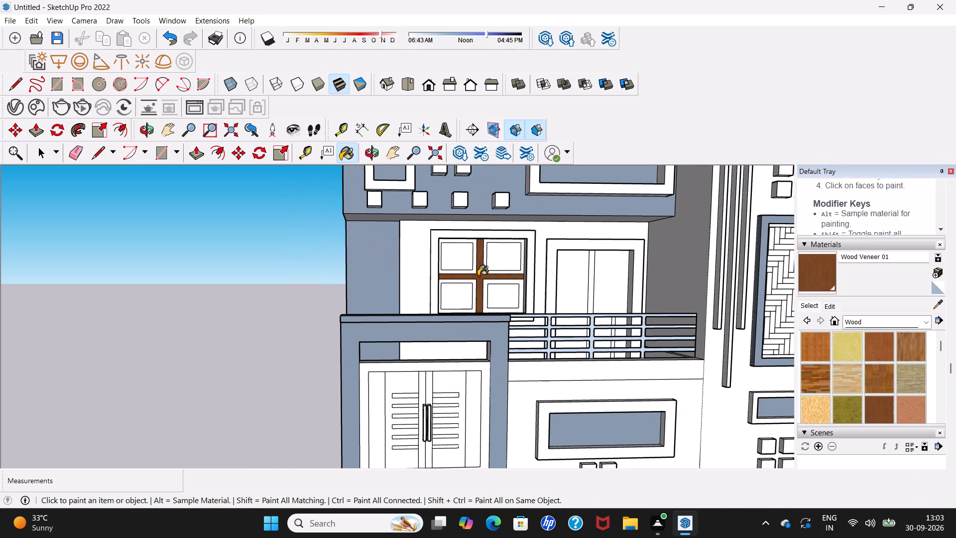
scroll(479, 275, "up", 1)
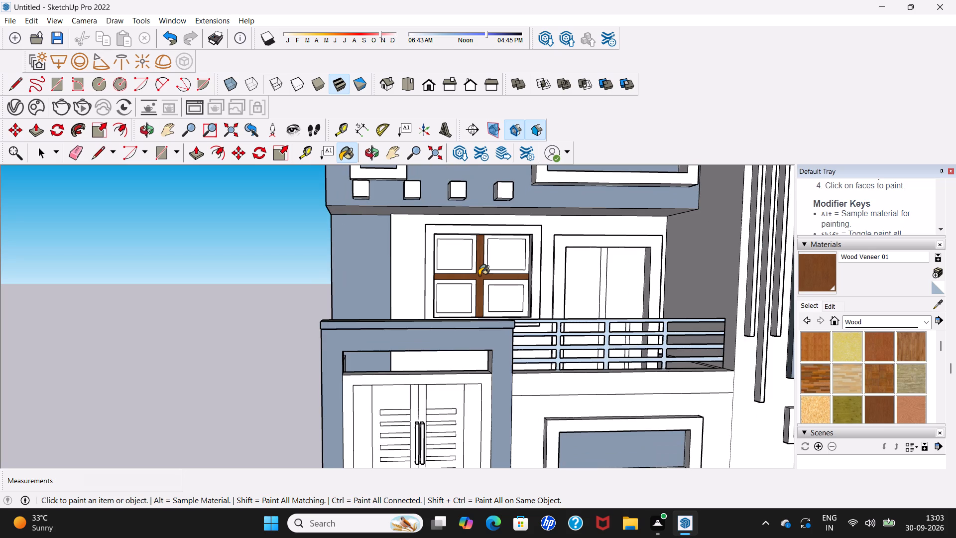
scroll(479, 275, "down", 5)
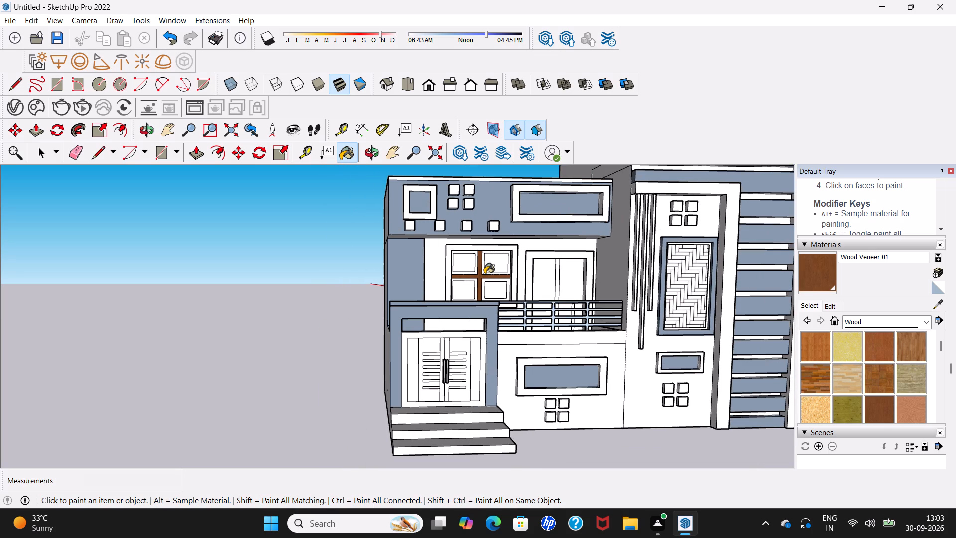
scroll(535, 264, "up", 4)
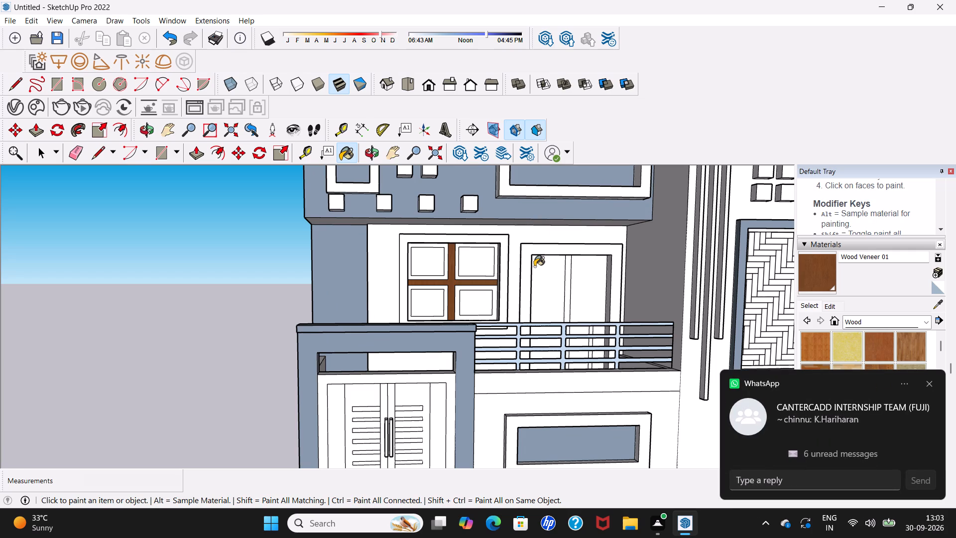
middle_click_drag(494, 269, 505, 211)
scroll(474, 268, "up", 5)
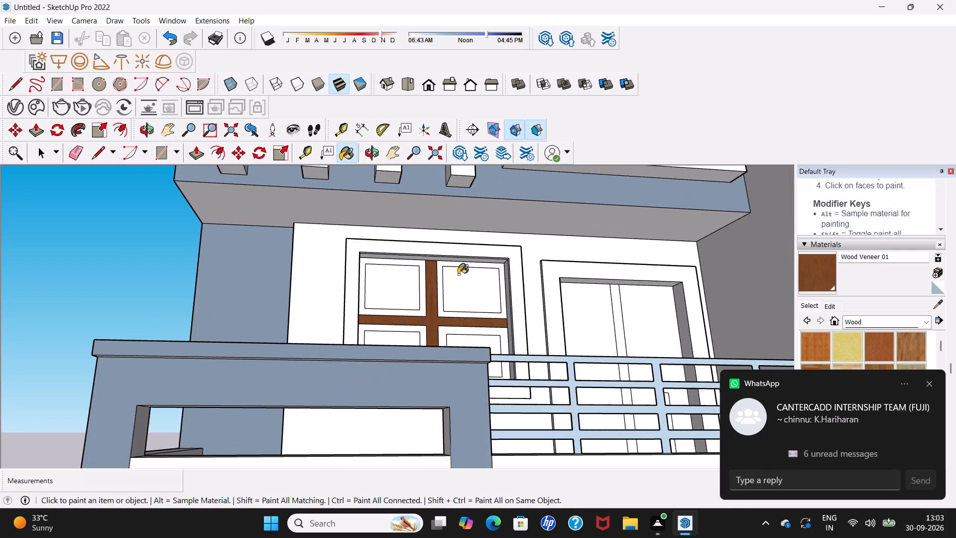
scroll(448, 274, "up", 4)
scroll(447, 274, "down", 3)
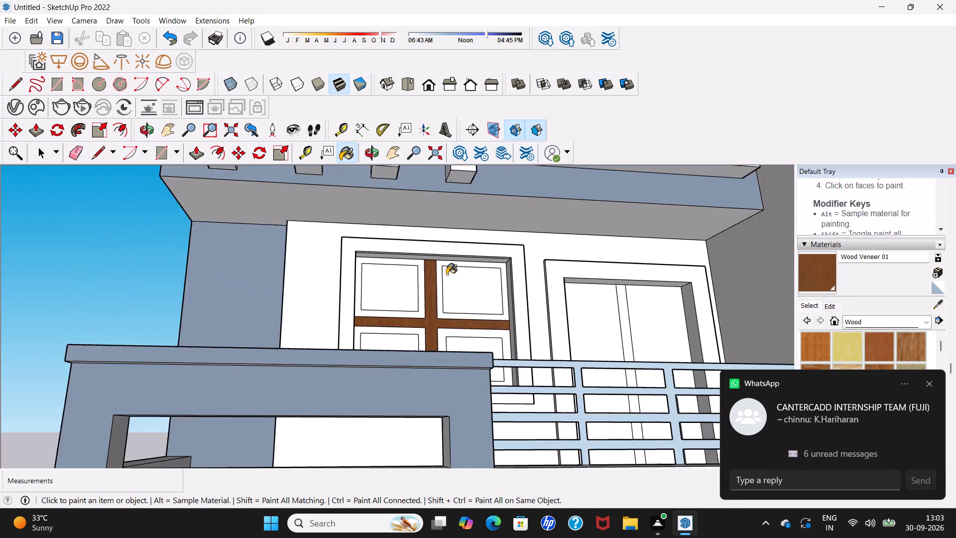
scroll(447, 274, "down", 2)
middle_click_drag(447, 274, 393, 269)
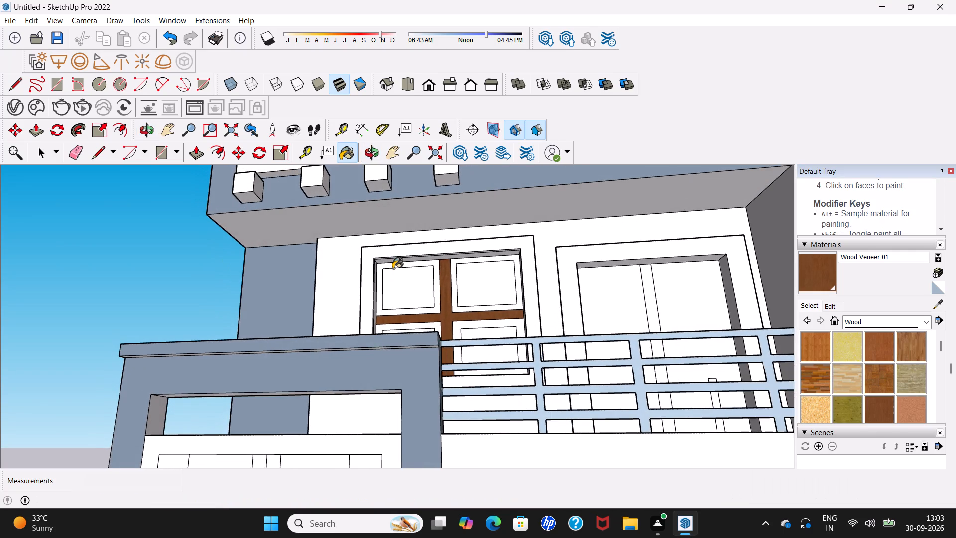
scroll(393, 269, "up", 3)
scroll(393, 269, "down", 6)
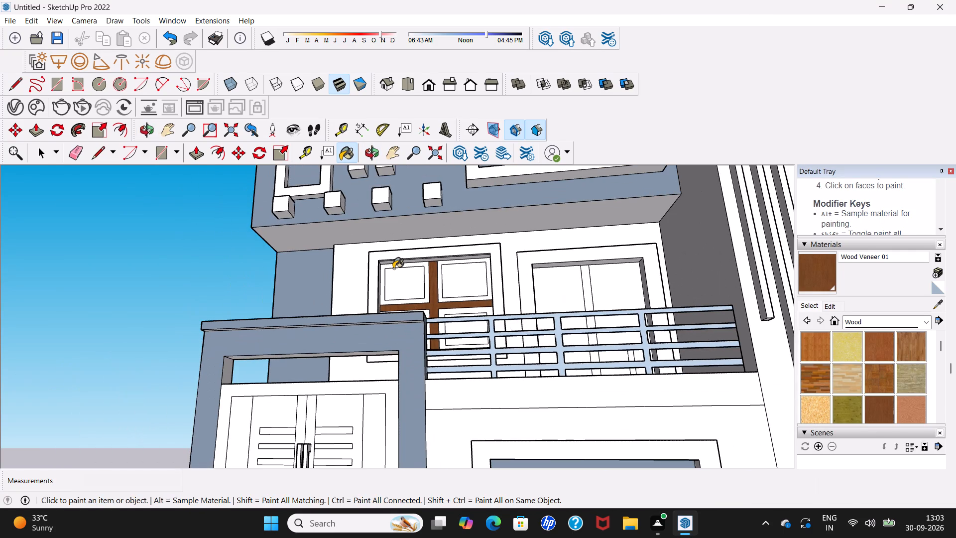
middle_click_drag(393, 269, 379, 210, "shift")
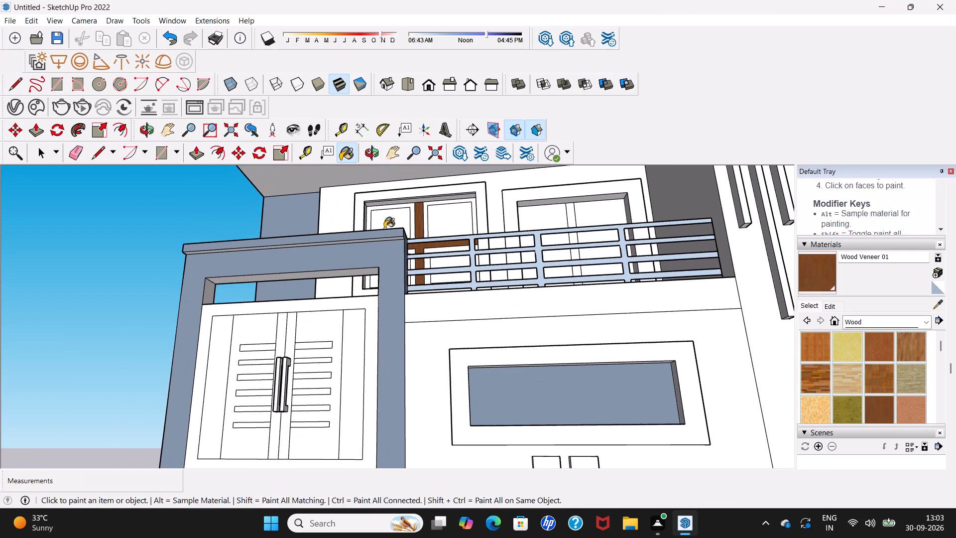
middle_click_drag(384, 230, 389, 338)
scroll(424, 276, "down", 8)
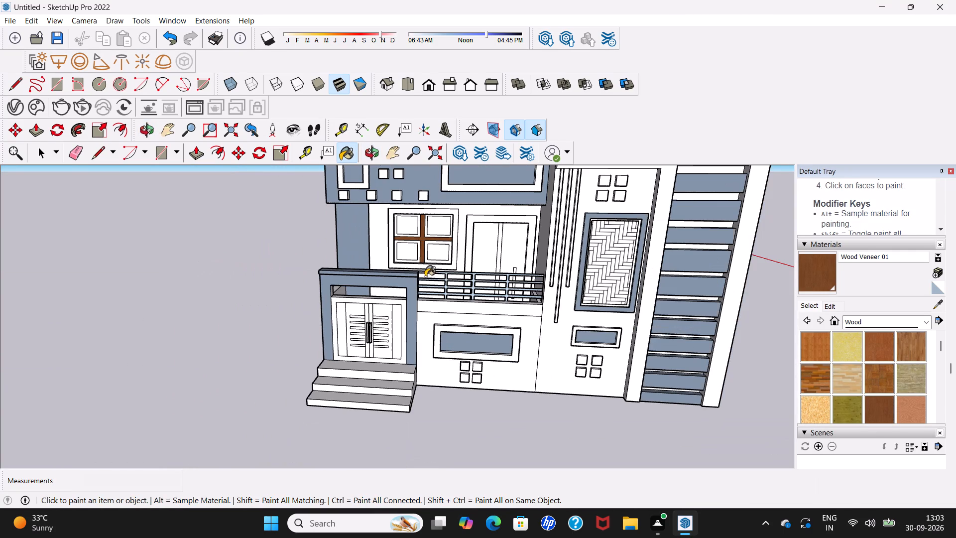
middle_click_drag(442, 265, 381, 306)
middle_click_drag(393, 285, 469, 250)
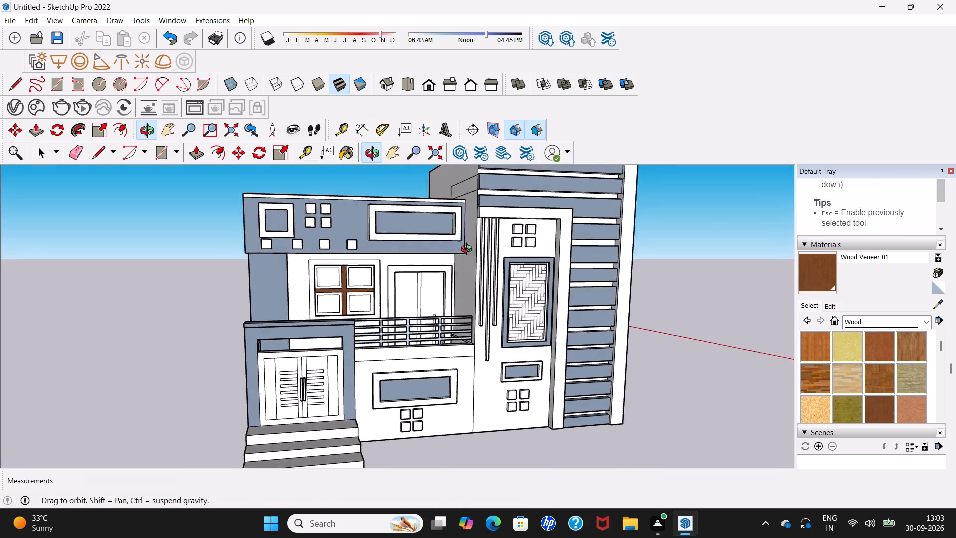
Paint the front of the first-floor balcony railing with Metal Seamed from the Metal materials.
middle_click_drag(469, 250, 493, 247)
scroll(470, 259, "up", 5)
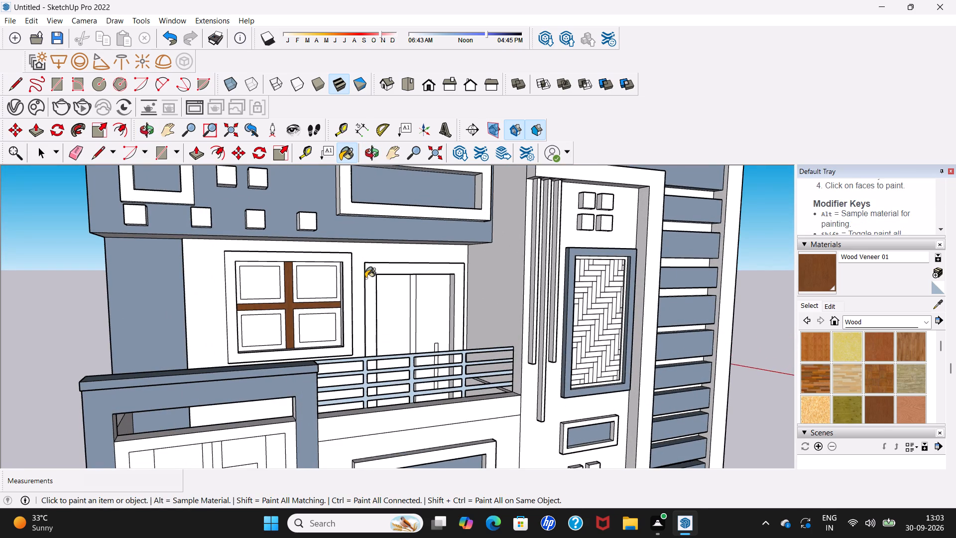
scroll(374, 276, "down", 2)
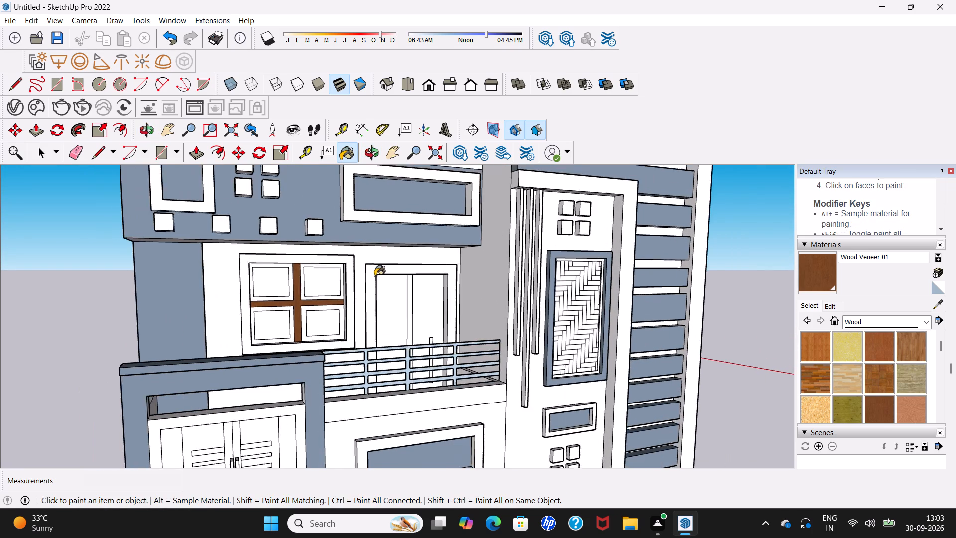
scroll(375, 276, "down", 3)
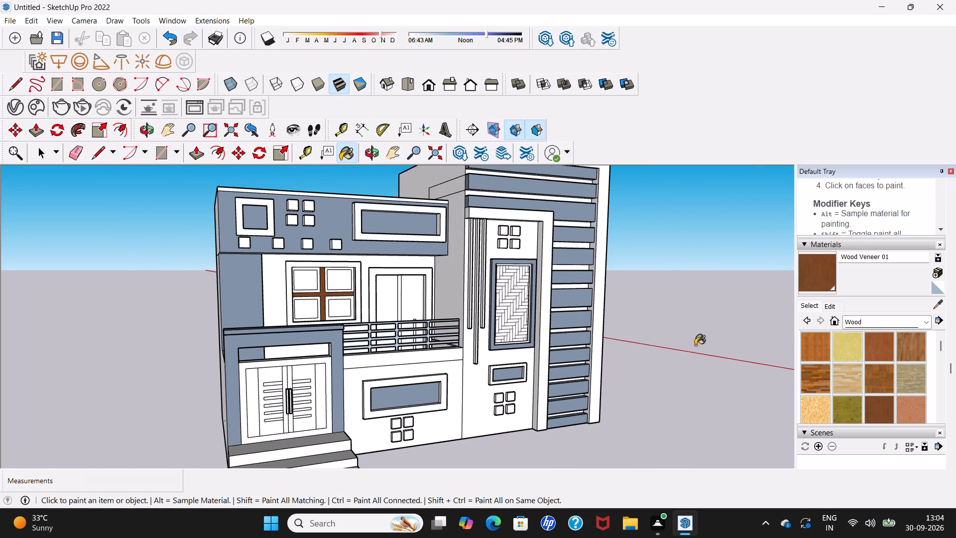
scroll(857, 380, "down", 3)
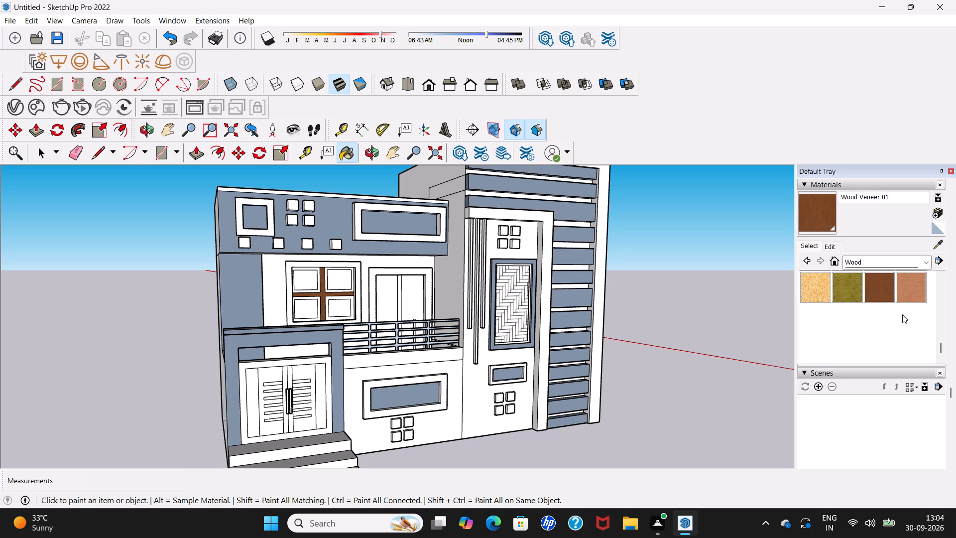
left_click(926, 264)
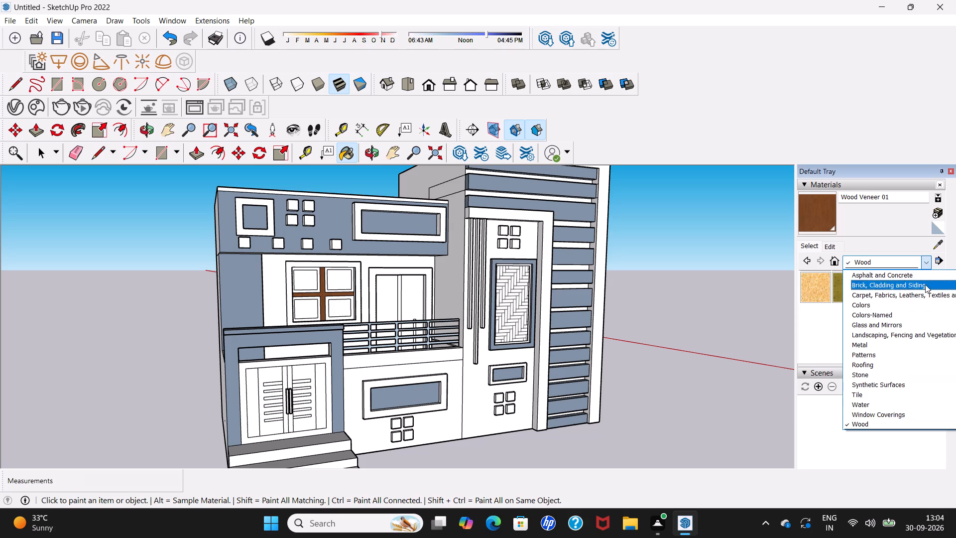
left_click(913, 347)
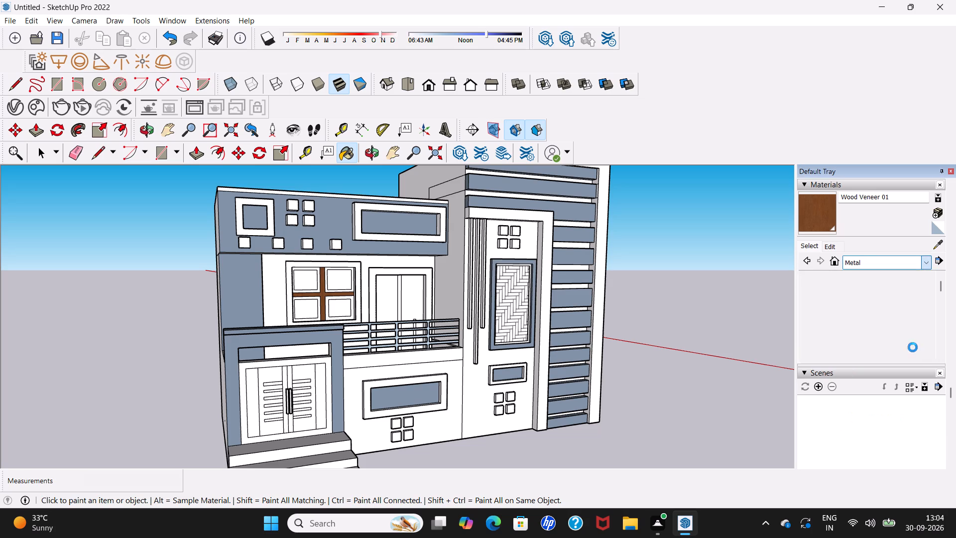
left_click(881, 318)
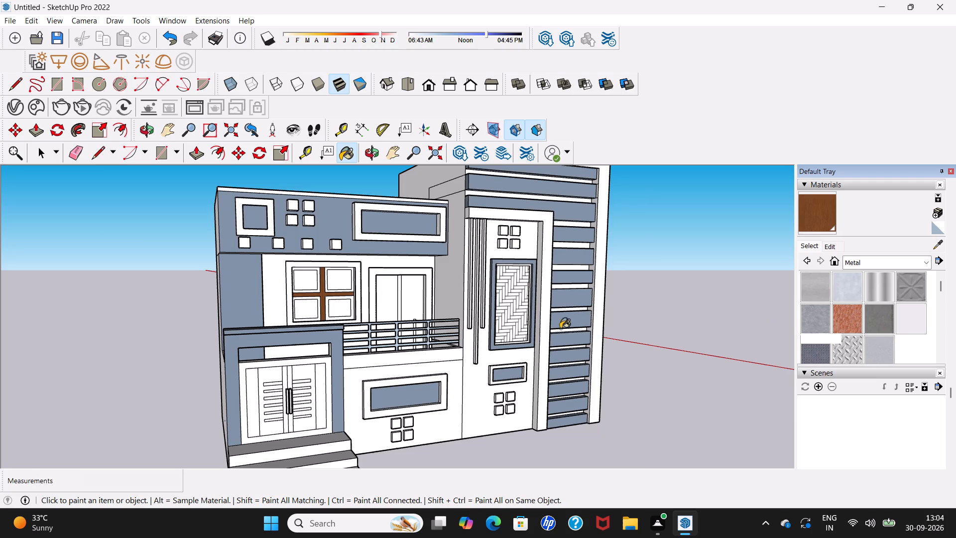
scroll(518, 329, "up", 4)
left_click(392, 331)
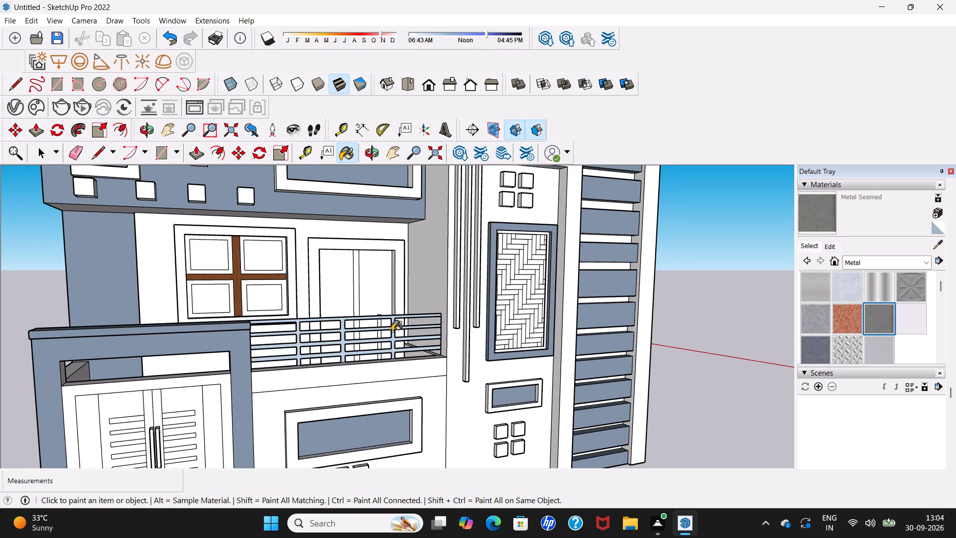
scroll(392, 331, "up", 7)
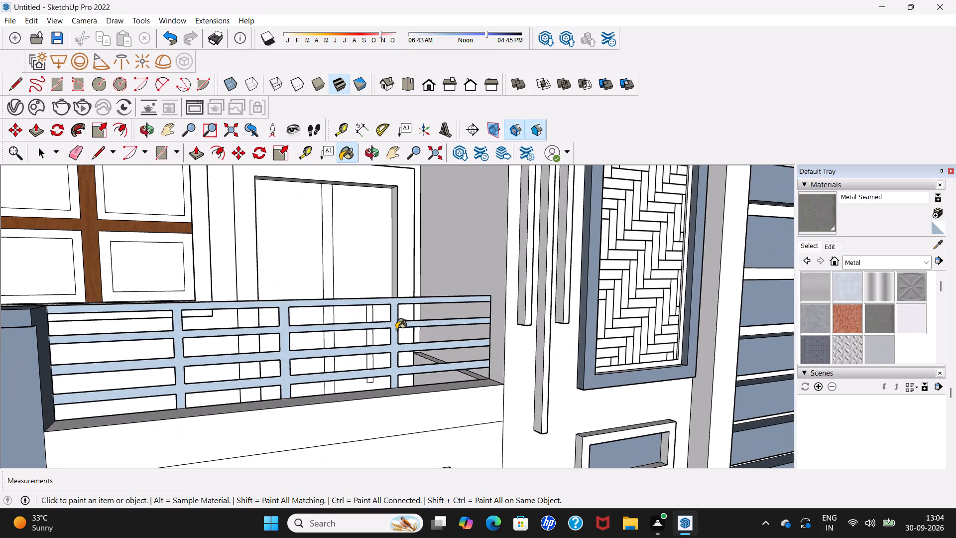
left_click(396, 329)
scroll(396, 329, "down", 11)
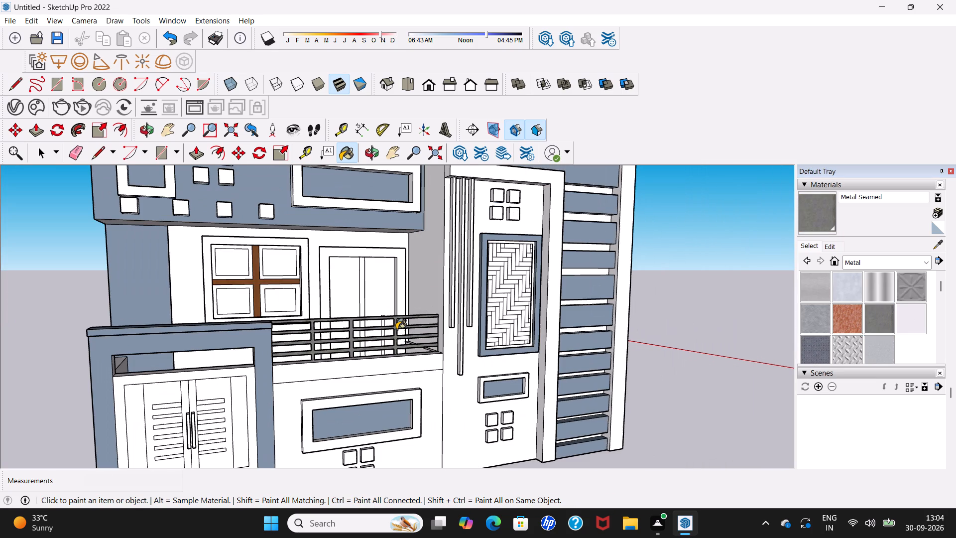
Apply Metal Seamed to the balcony-facing inner side of the railing as well.
middle_click_drag(362, 328, 429, 394)
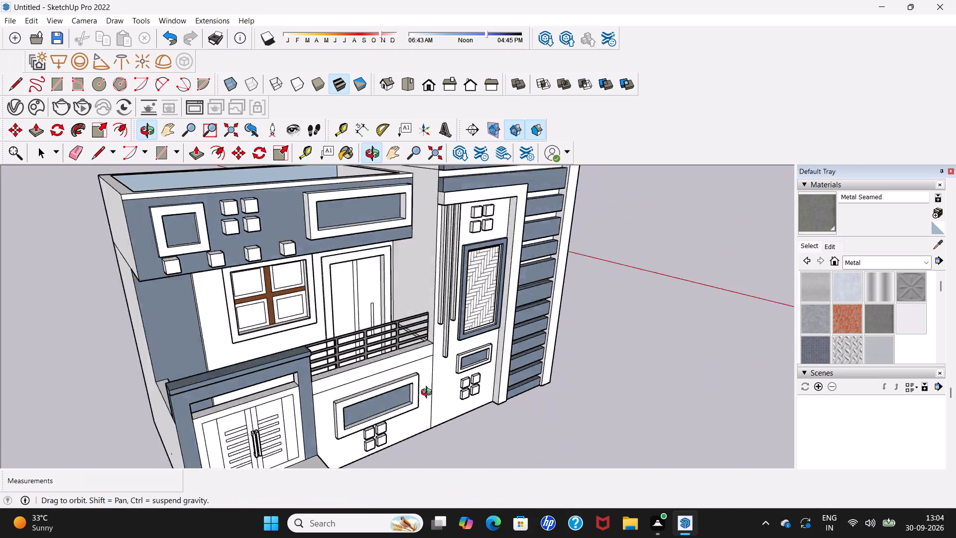
middle_click_drag(429, 394, 644, 383)
scroll(430, 367, "up", 10)
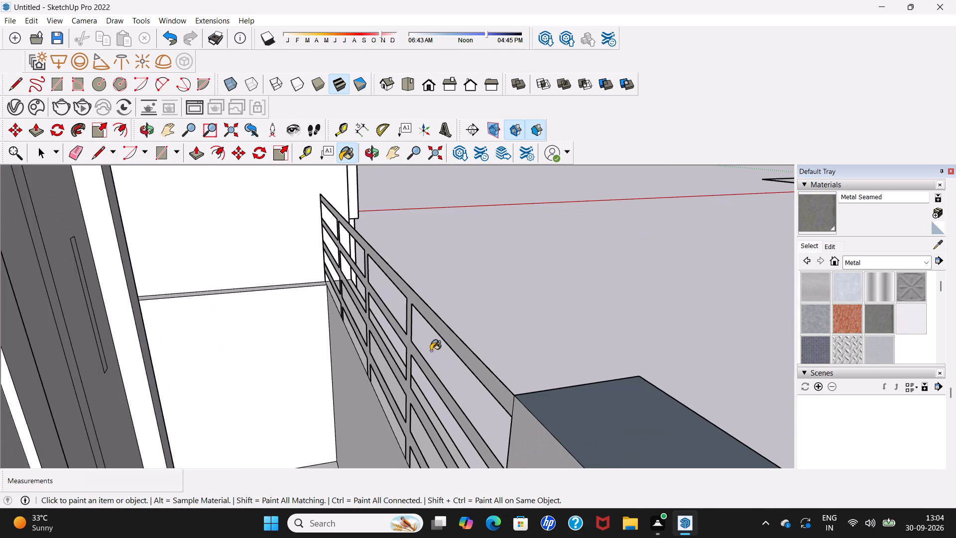
left_click(407, 343)
scroll(407, 343, "down", 8)
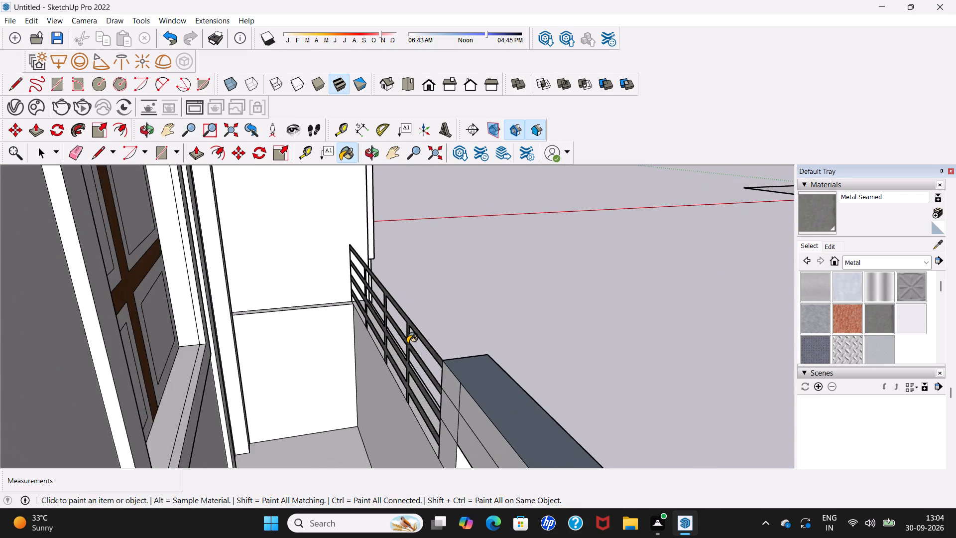
scroll(407, 343, "down", 12)
Examine the metal balcony railing and the whole facade from below, above and the front, including the entrance door.
middle_click_drag(474, 364, 237, 263)
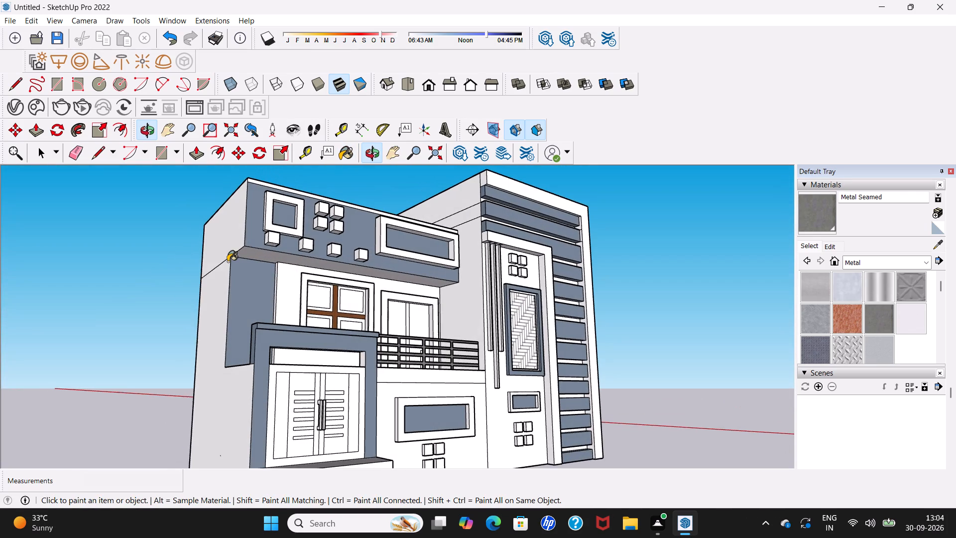
scroll(477, 333, "down", 4)
middle_click_drag(477, 334, 393, 362)
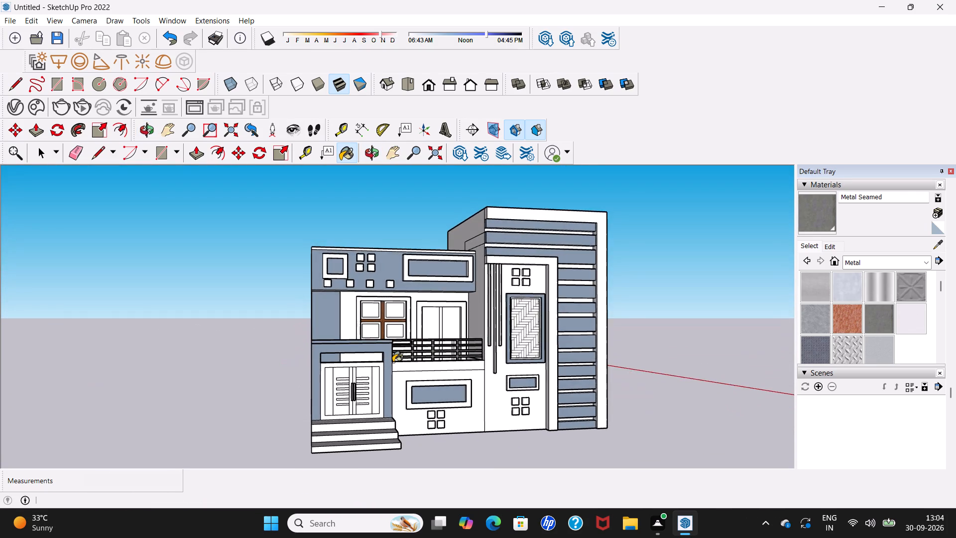
scroll(393, 362, "up", 5)
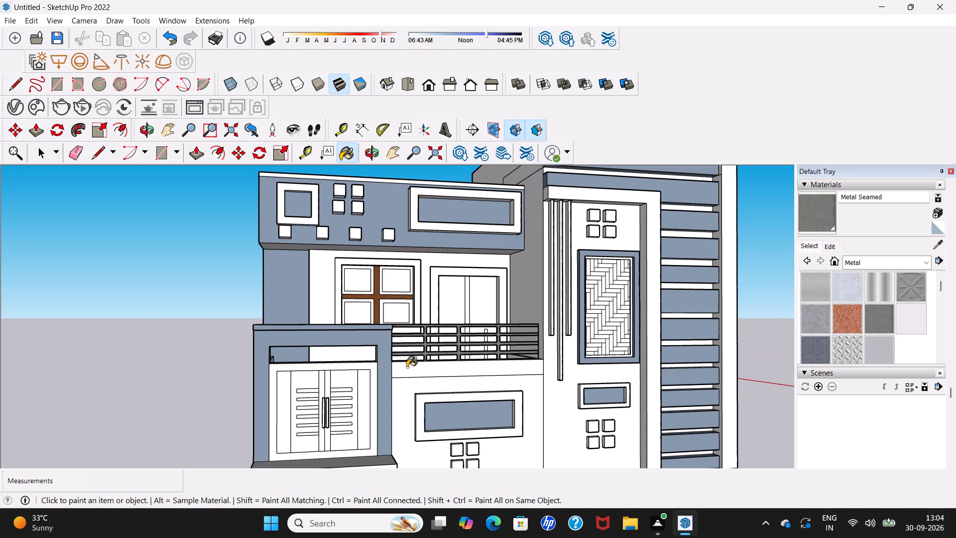
scroll(409, 358, "down", 4)
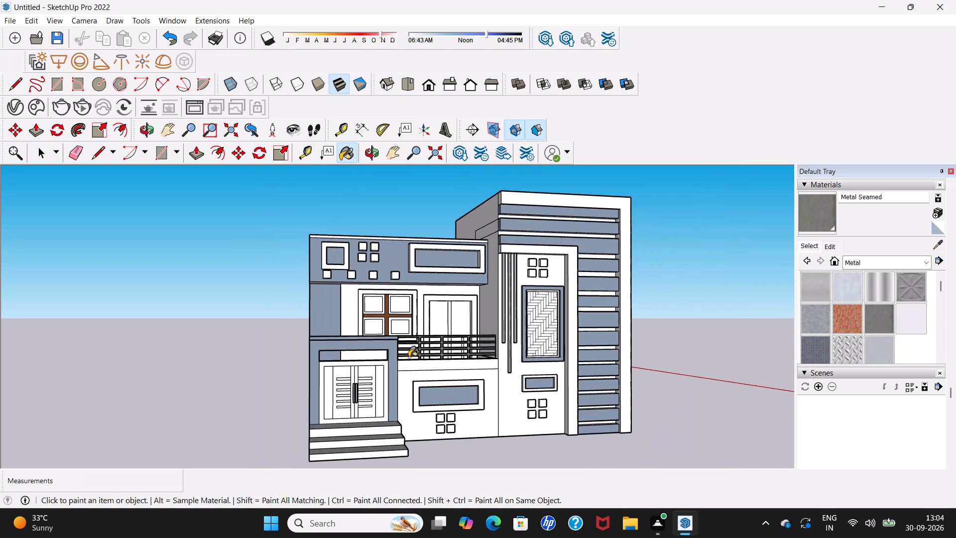
scroll(409, 349, "down", 4)
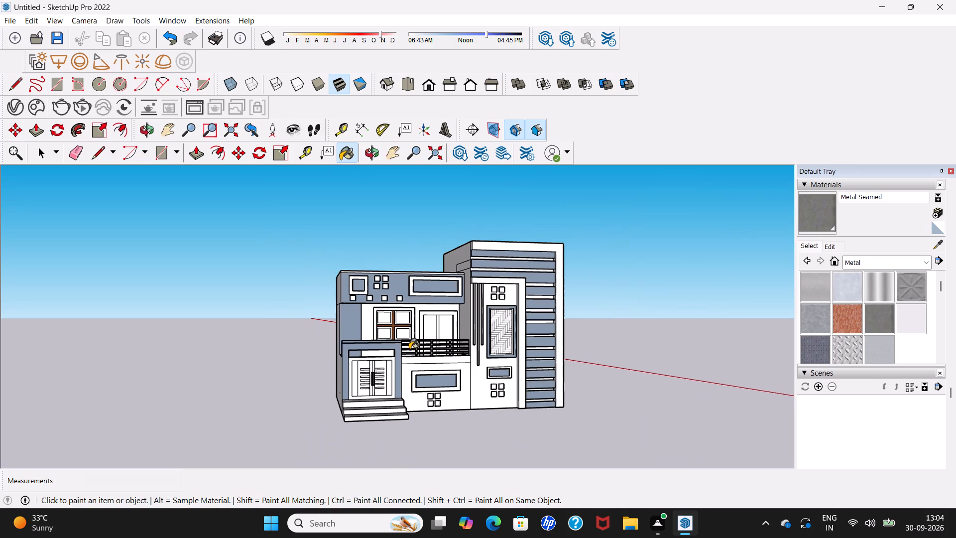
middle_click_drag(409, 349, 406, 408)
scroll(405, 407, "up", 6)
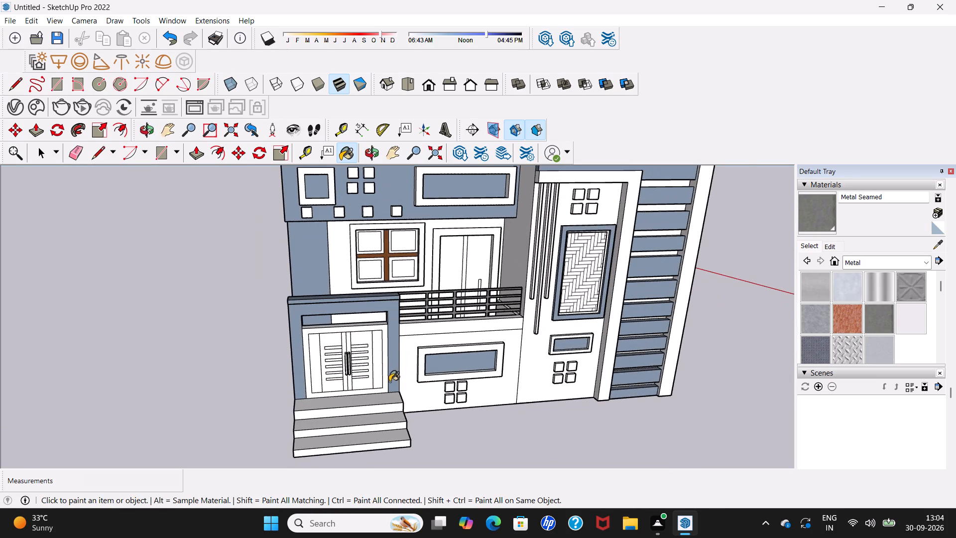
scroll(356, 358, "up", 1)
middle_click_drag(357, 341, 338, 276)
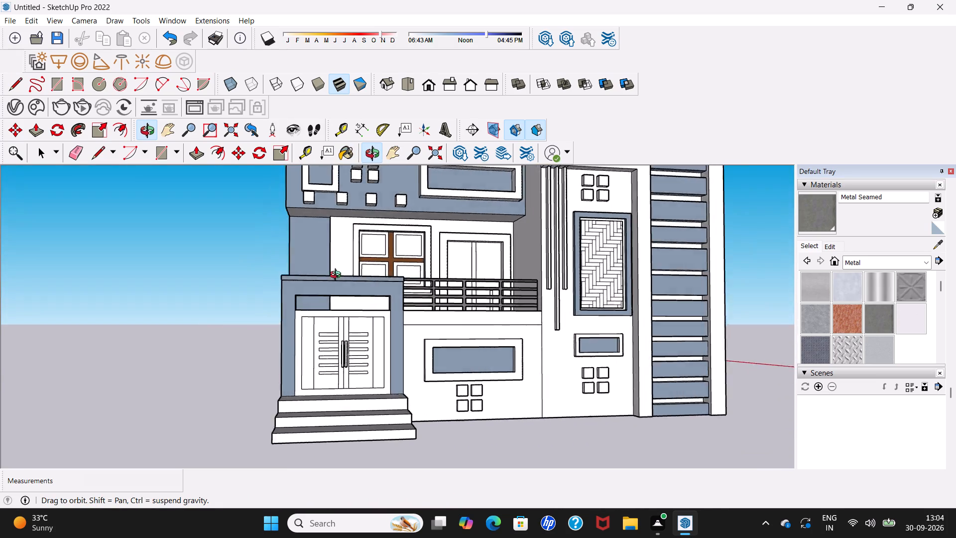
middle_click_drag(338, 276, 271, 259)
scroll(760, 298, "down", 2)
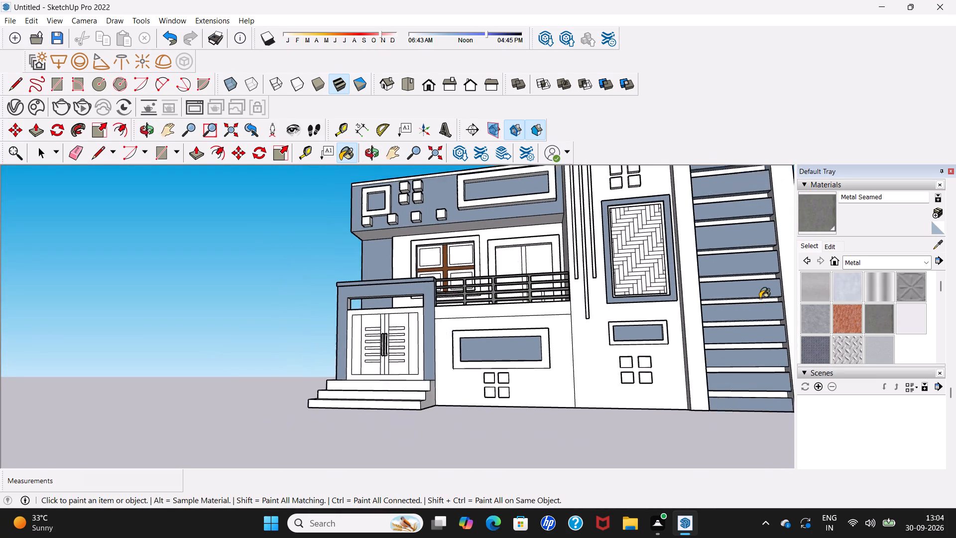
scroll(760, 298, "down", 4)
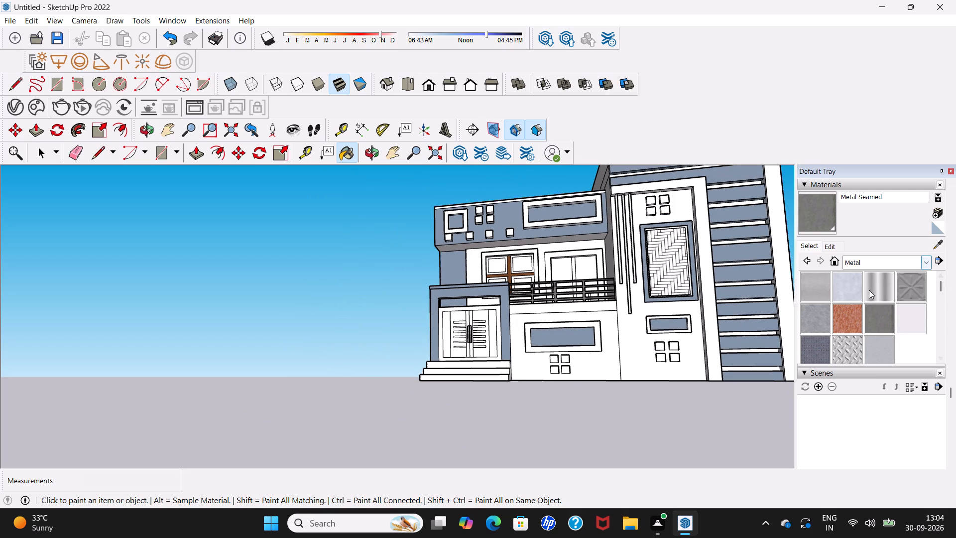
Paint both slatted panels and the centre strips of the main entrance door with 0137_Black from the Colors-Named materials.
left_click(926, 261)
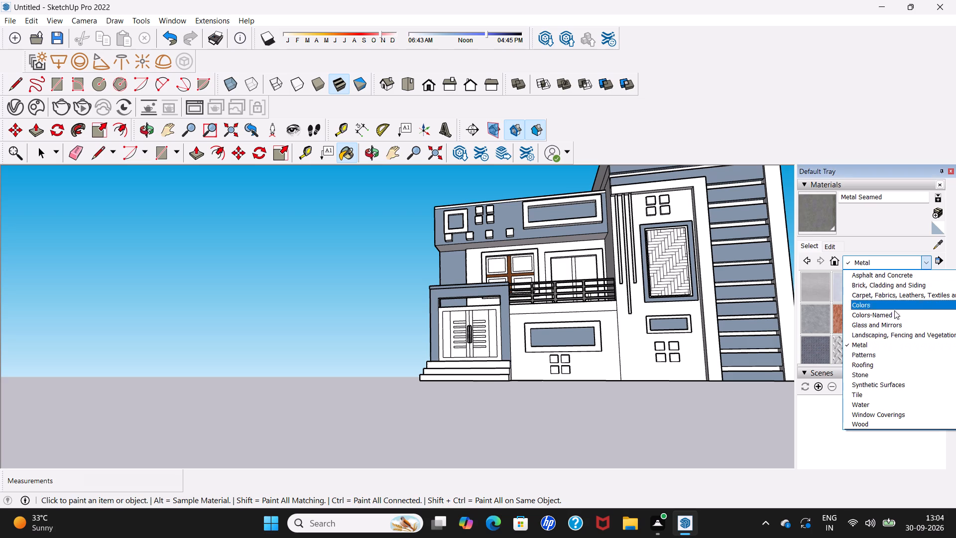
left_click(888, 314)
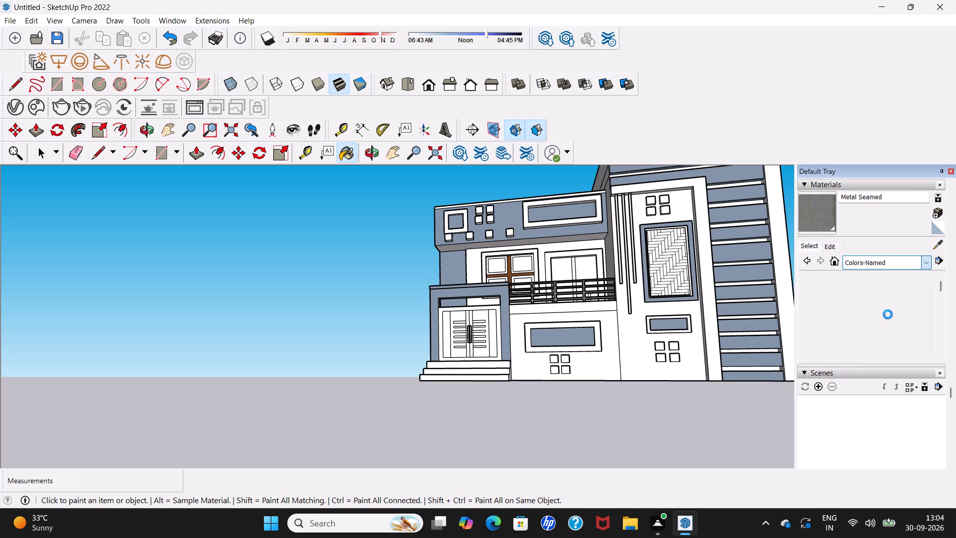
scroll(888, 314, "down", 17)
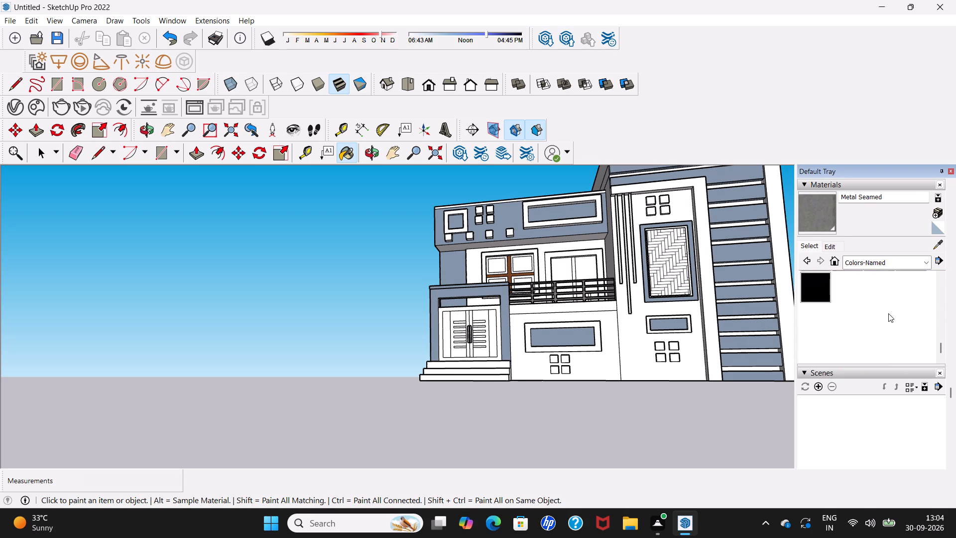
scroll(888, 313, "down", 5)
scroll(889, 313, "up", 4)
scroll(893, 313, "down", 1)
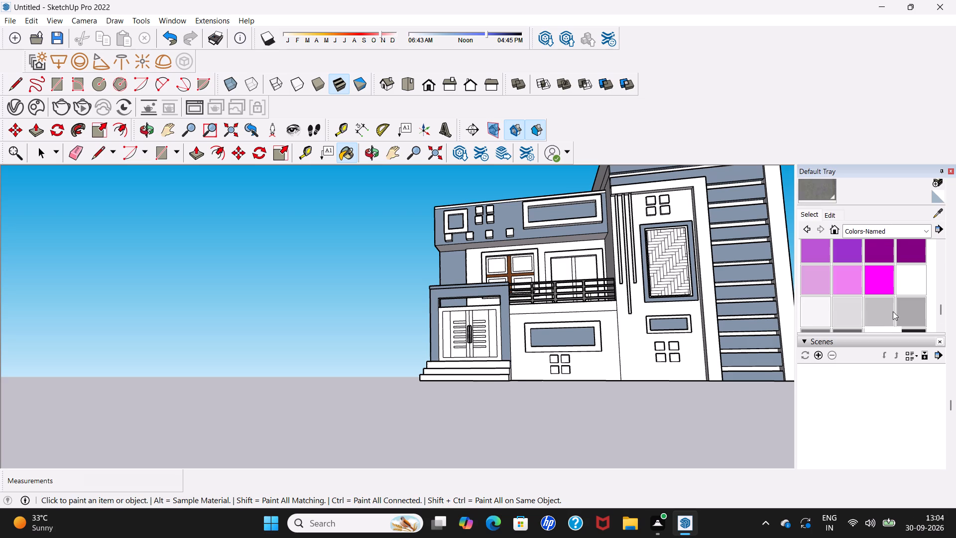
left_click(817, 314)
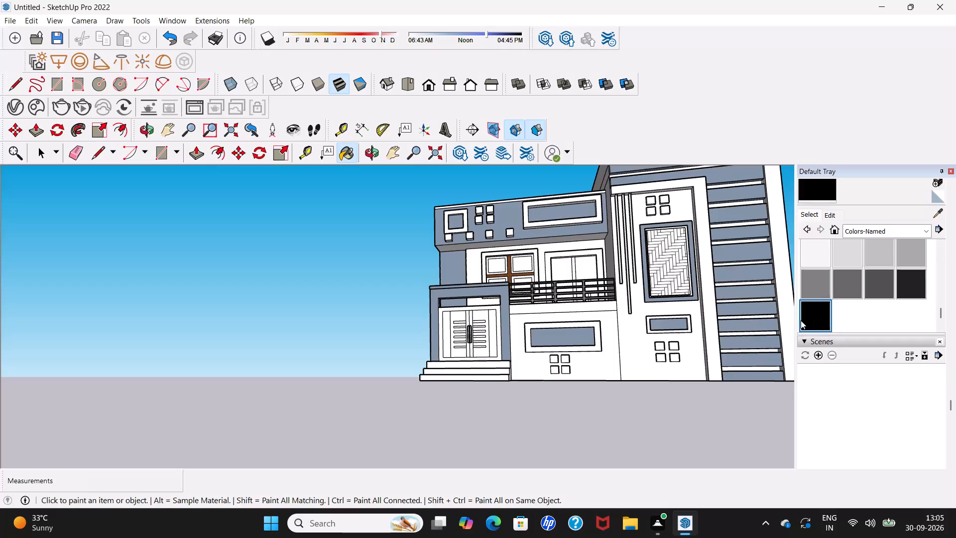
scroll(418, 330, "up", 5)
scroll(473, 334, "up", 4)
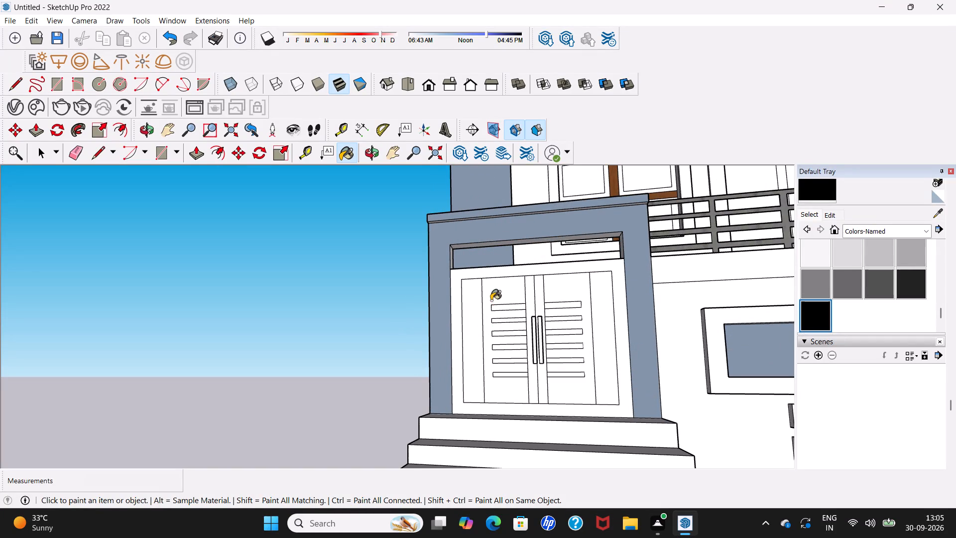
left_click(490, 297)
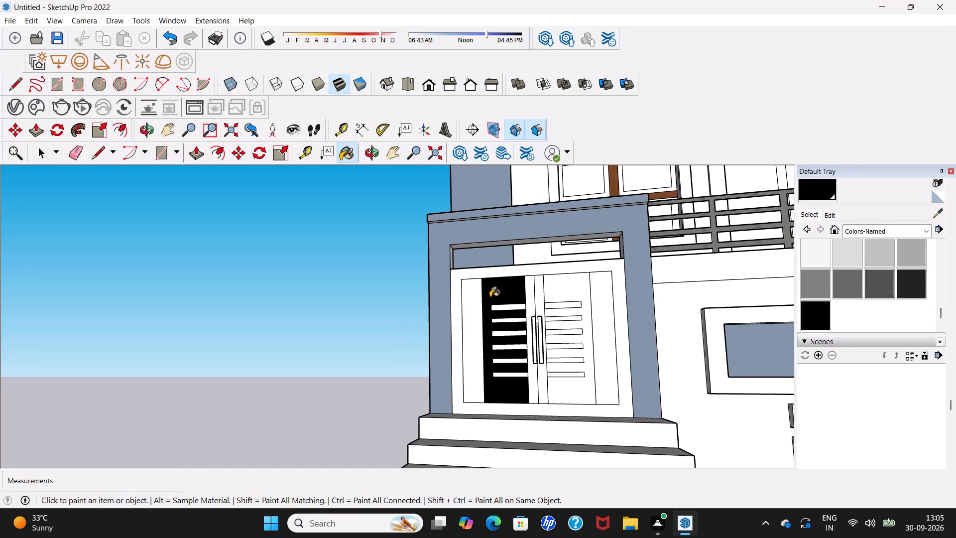
left_click(560, 298)
left_click(537, 305)
left_click(527, 304)
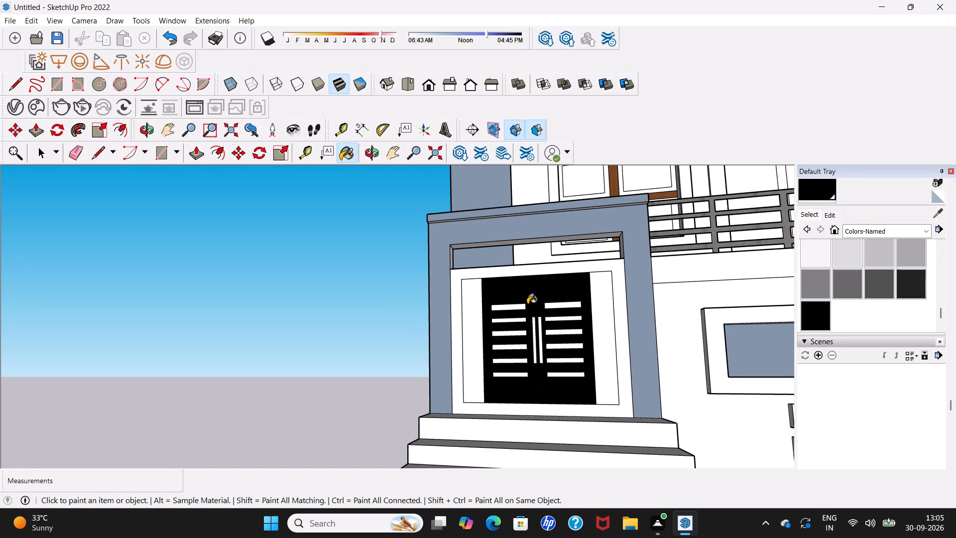
Paint the outer frame around the main entrance door with 0137_Black and check it against the whole facade.
scroll(527, 312, "down", 4)
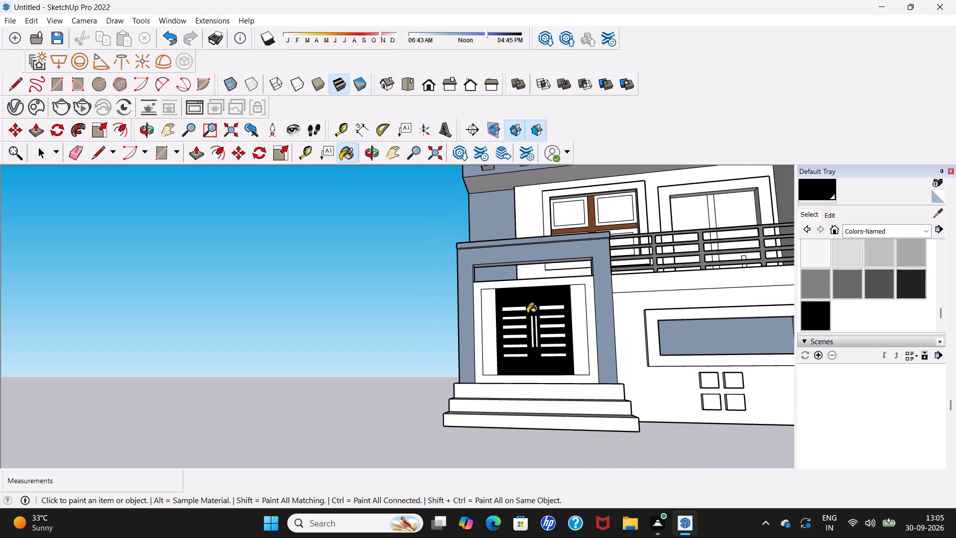
scroll(498, 294, "up", 4)
left_click(504, 283)
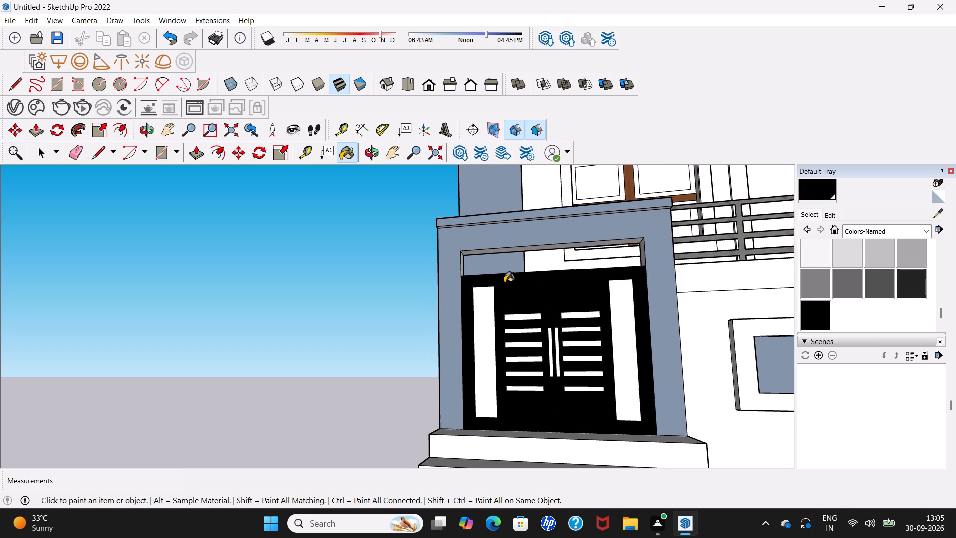
scroll(504, 289, "down", 8)
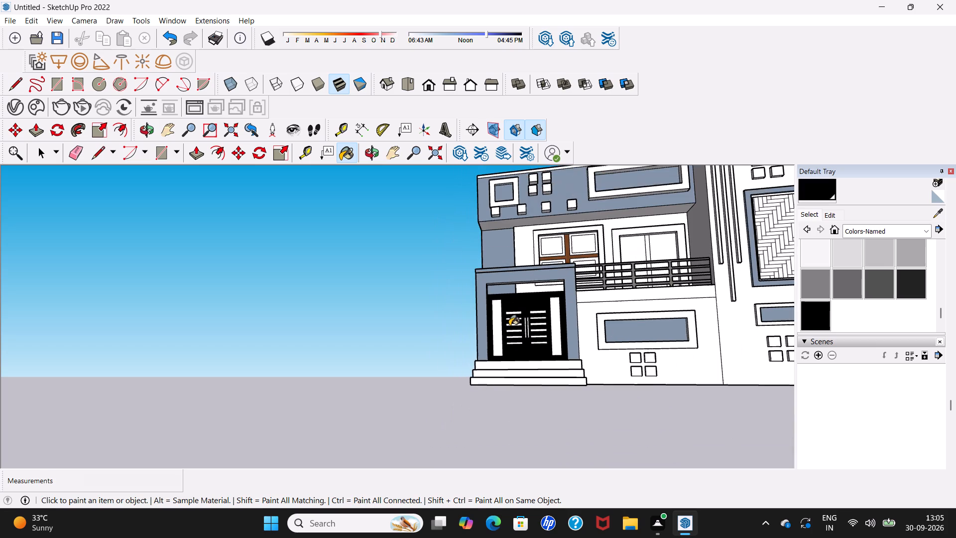
scroll(509, 326, "down", 2)
middle_click_drag(510, 331, 510, 378)
scroll(510, 362, "down", 8)
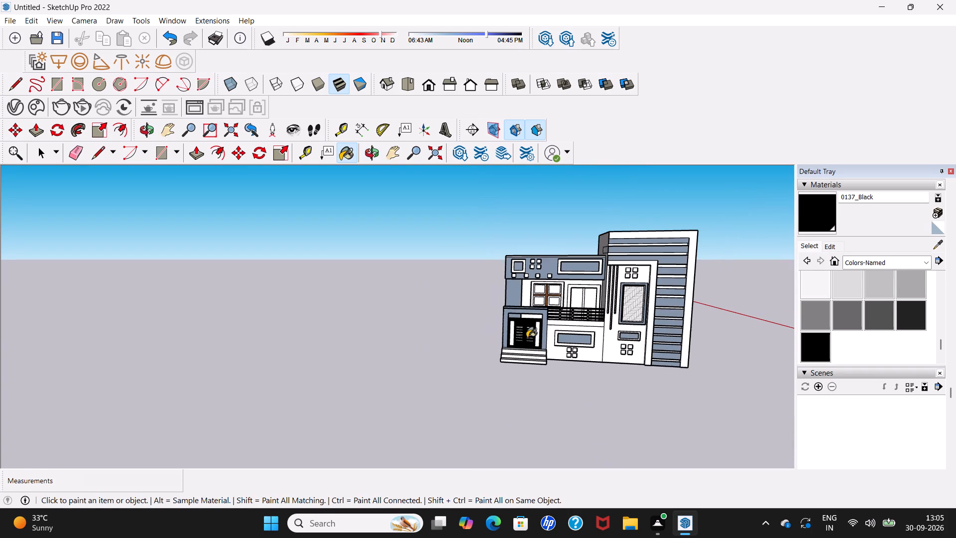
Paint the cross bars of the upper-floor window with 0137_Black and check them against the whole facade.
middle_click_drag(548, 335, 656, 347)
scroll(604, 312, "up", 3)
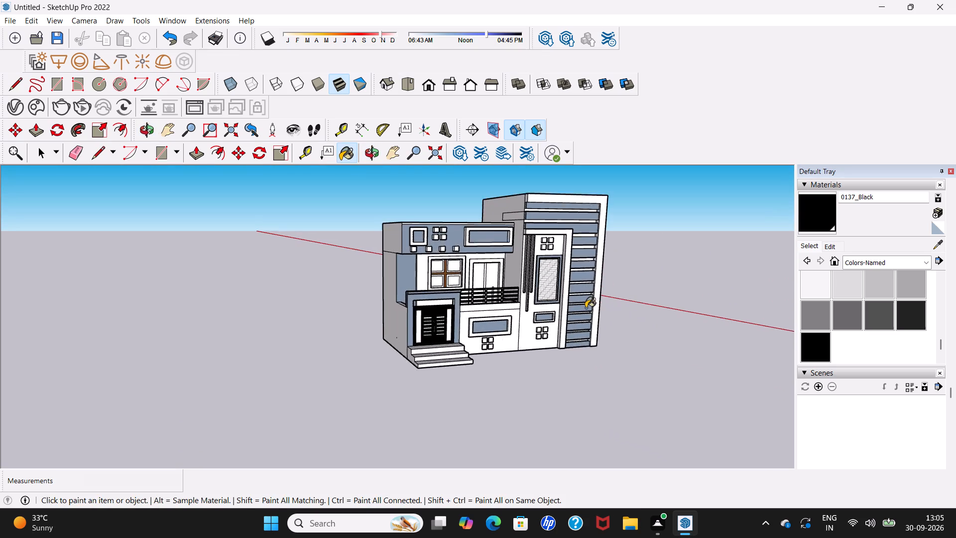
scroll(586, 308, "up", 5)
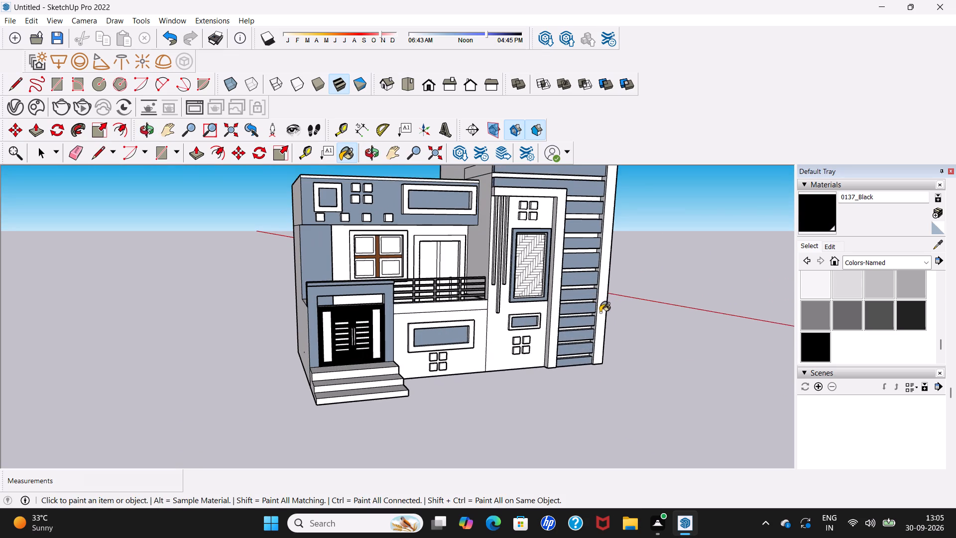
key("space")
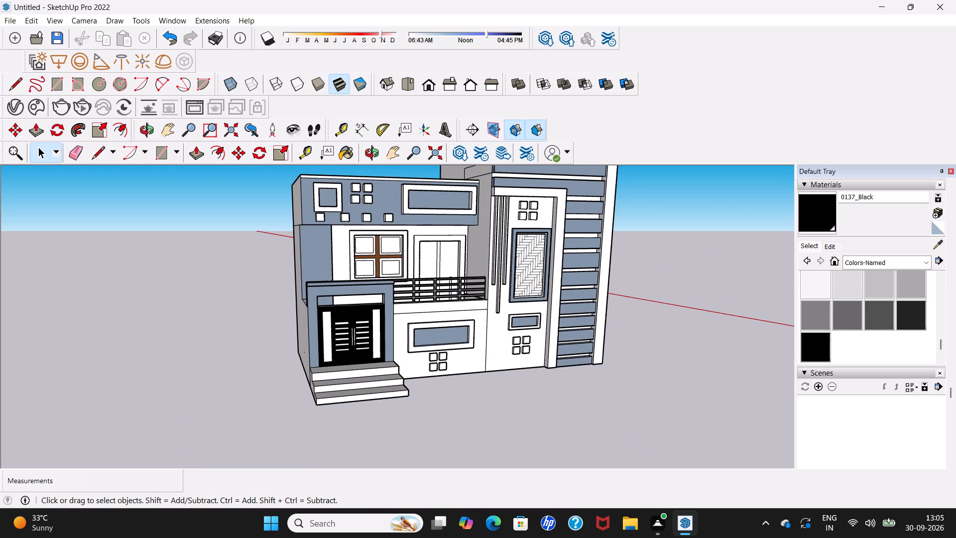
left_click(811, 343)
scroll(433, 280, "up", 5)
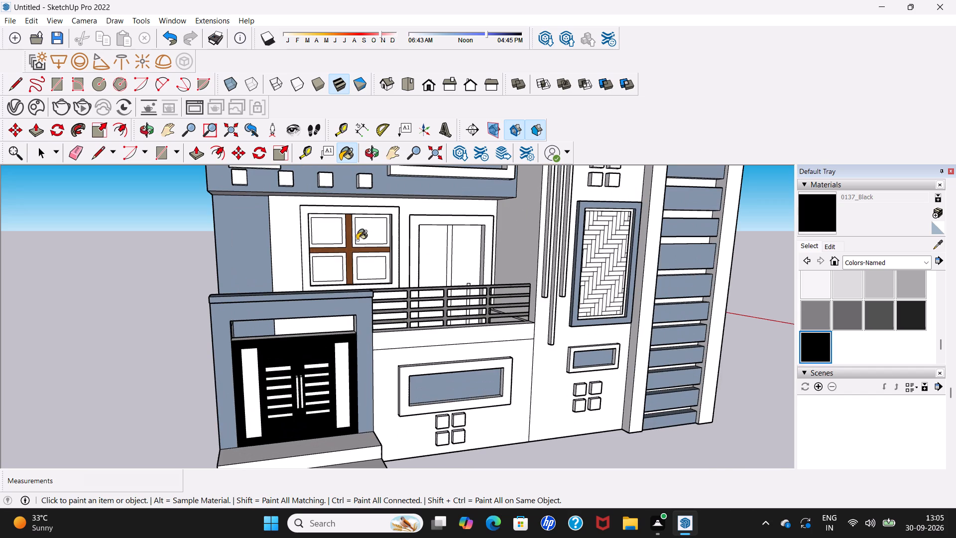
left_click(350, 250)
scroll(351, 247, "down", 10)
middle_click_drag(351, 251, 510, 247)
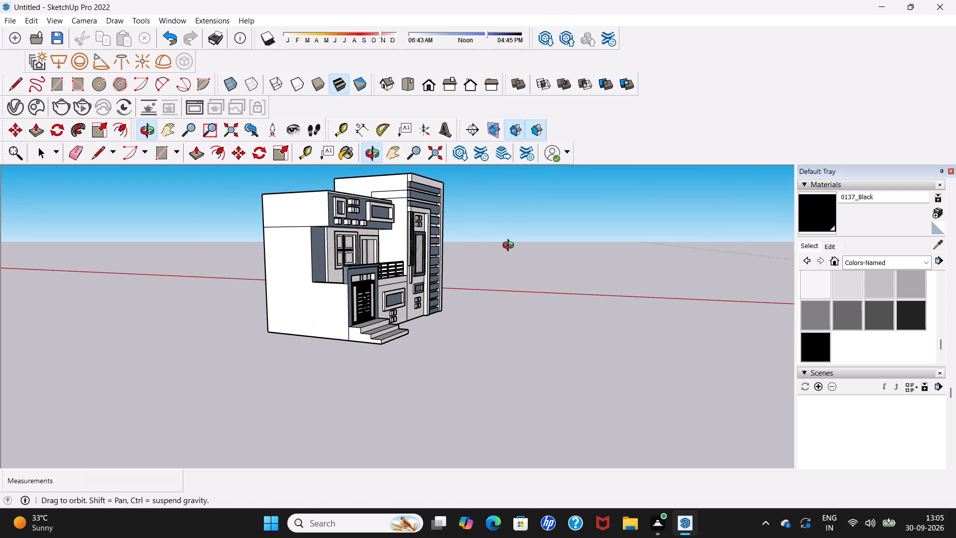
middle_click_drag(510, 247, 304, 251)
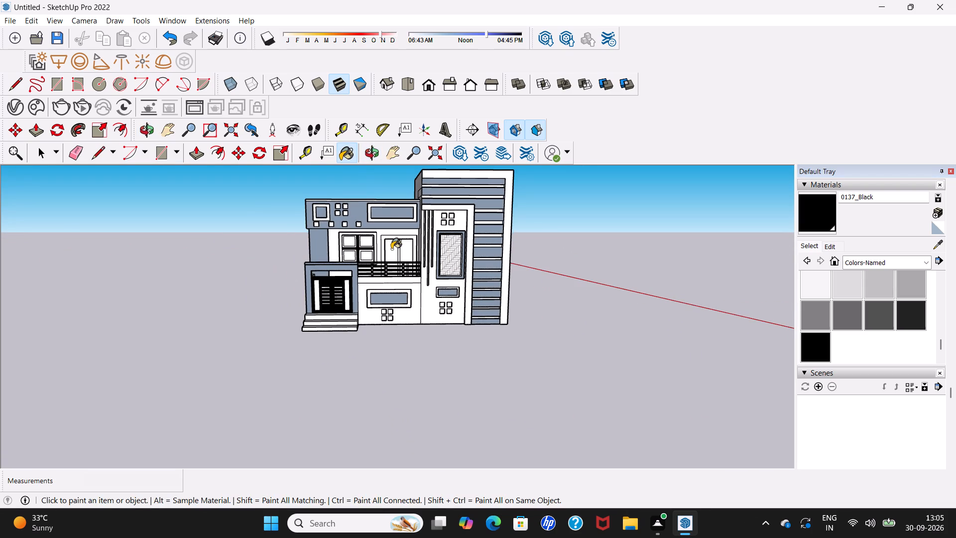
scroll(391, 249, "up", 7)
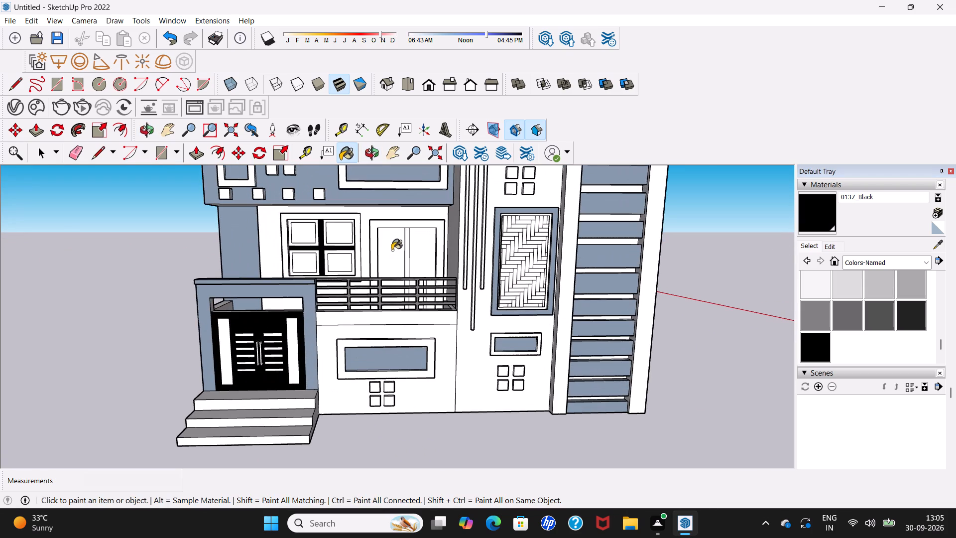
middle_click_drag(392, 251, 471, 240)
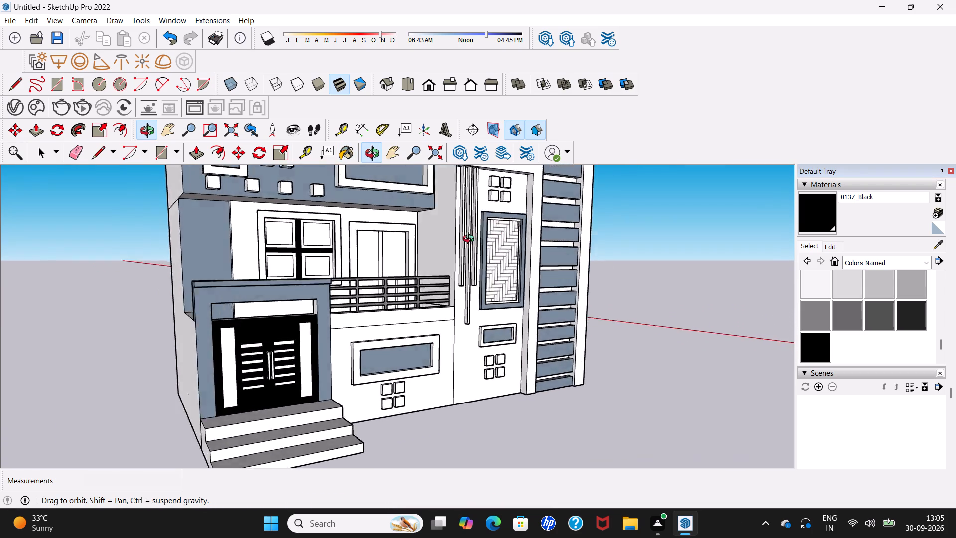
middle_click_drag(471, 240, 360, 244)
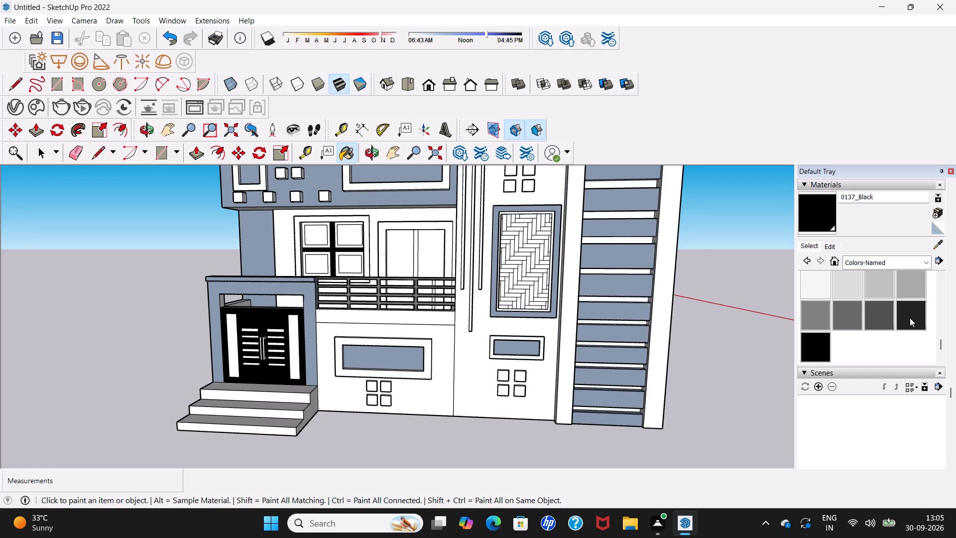
Paint both leaves of the balcony door with Wood Veneer 01 from the Wood materials.
left_click(929, 260)
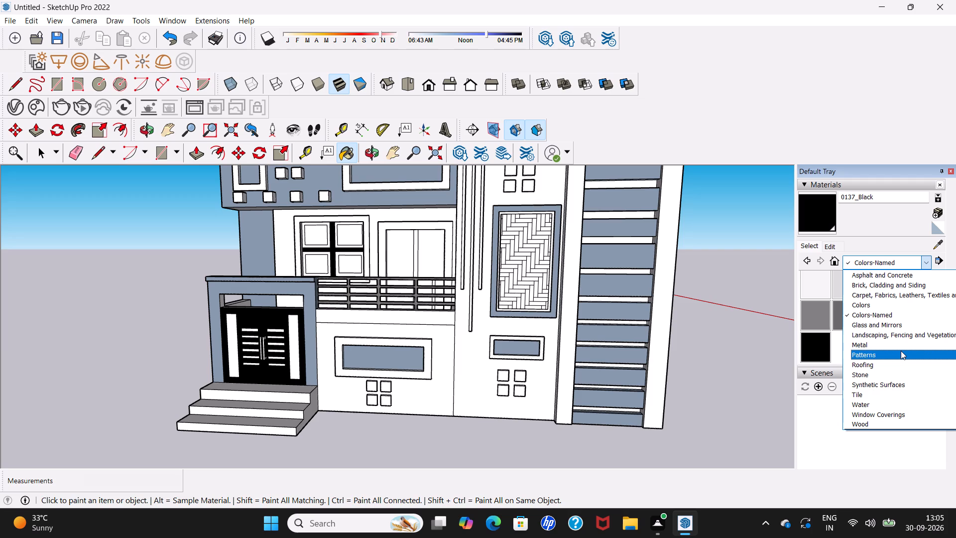
left_click(888, 419)
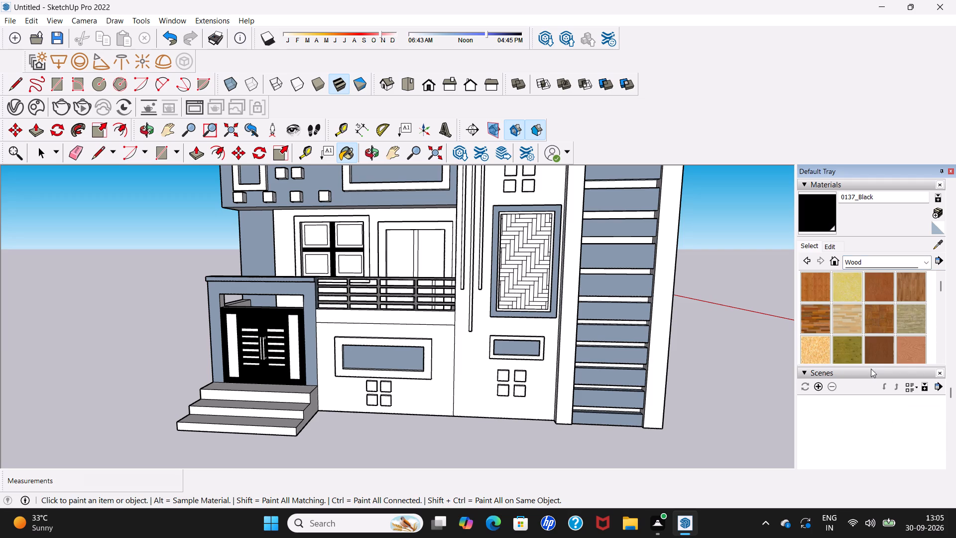
left_click(869, 342)
scroll(430, 283, "up", 5)
left_click(424, 258)
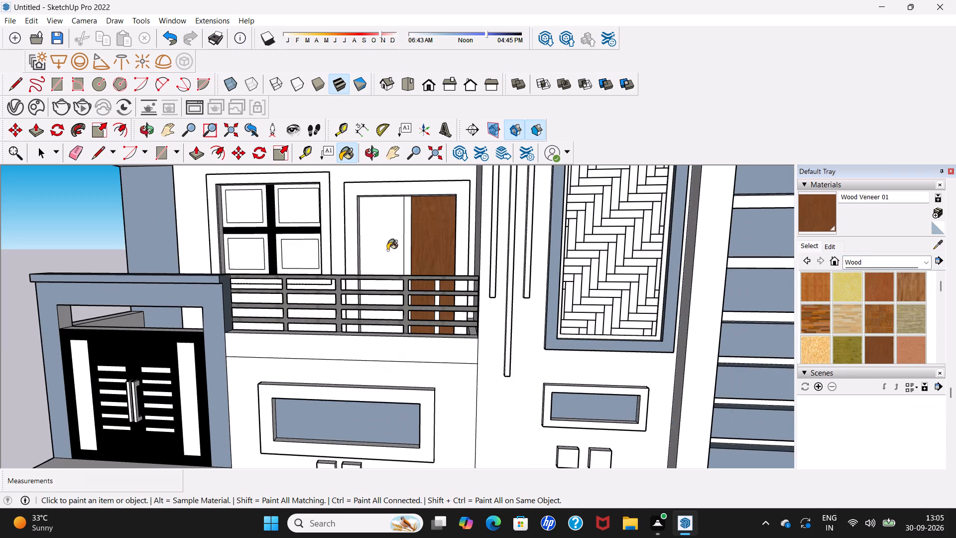
left_click(381, 237)
Repaint the cross bars of the upper-floor window with Wood Veneer 01 to match the balcony door.
scroll(323, 239, "down", 5)
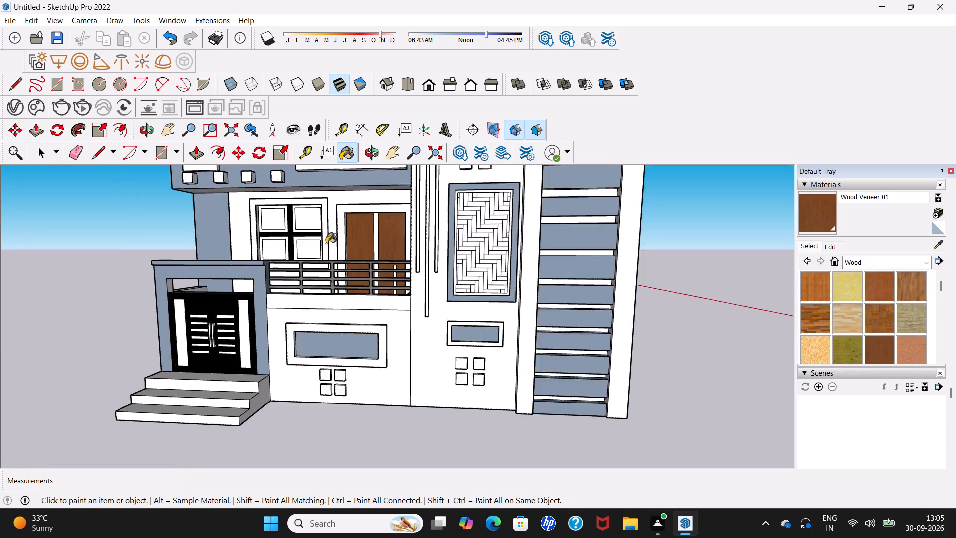
scroll(326, 244, "down", 10)
middle_click_drag(326, 245, 465, 295)
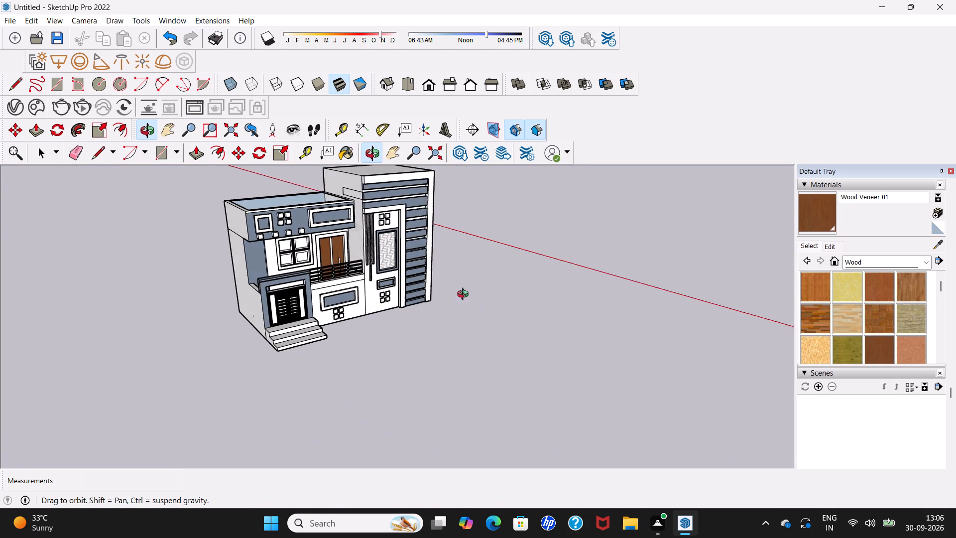
middle_click_drag(465, 295, 471, 295)
scroll(398, 277, "up", 7)
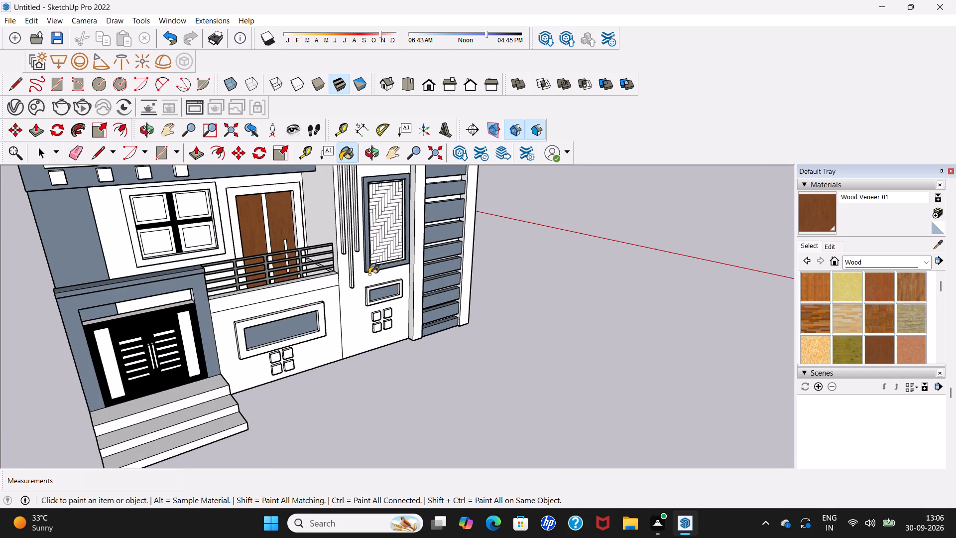
scroll(318, 275, "up", 5)
scroll(182, 234, "down", 7)
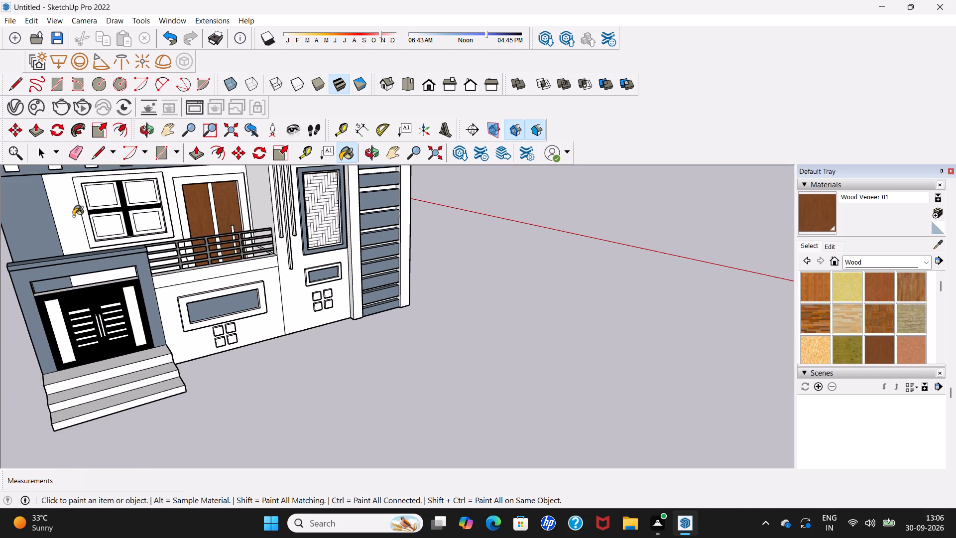
middle_click_drag(92, 219, 188, 279, "shift")
scroll(197, 270, "up", 5)
left_click(221, 260)
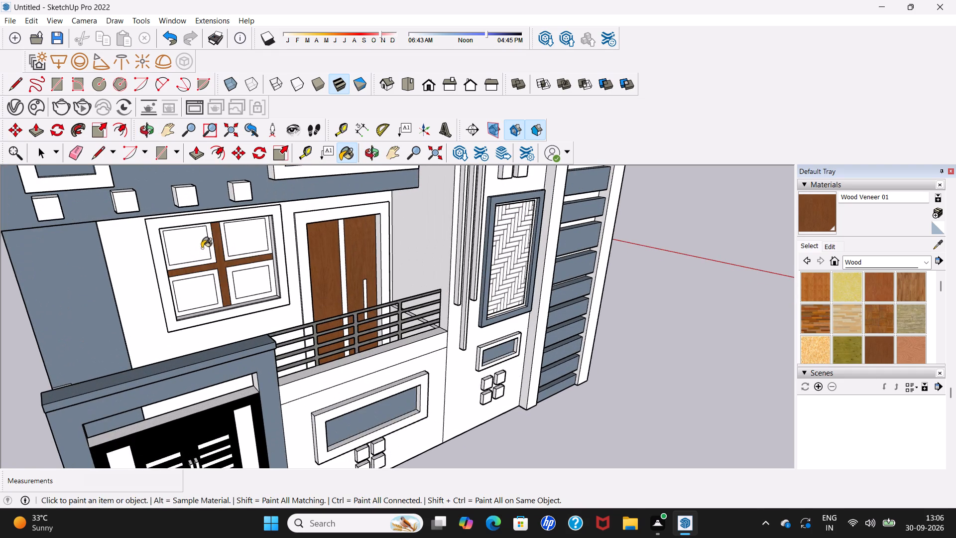
Paint the frames around the four panes of the upper-floor window with Wood Veneer 01.
scroll(181, 238, "up", 6)
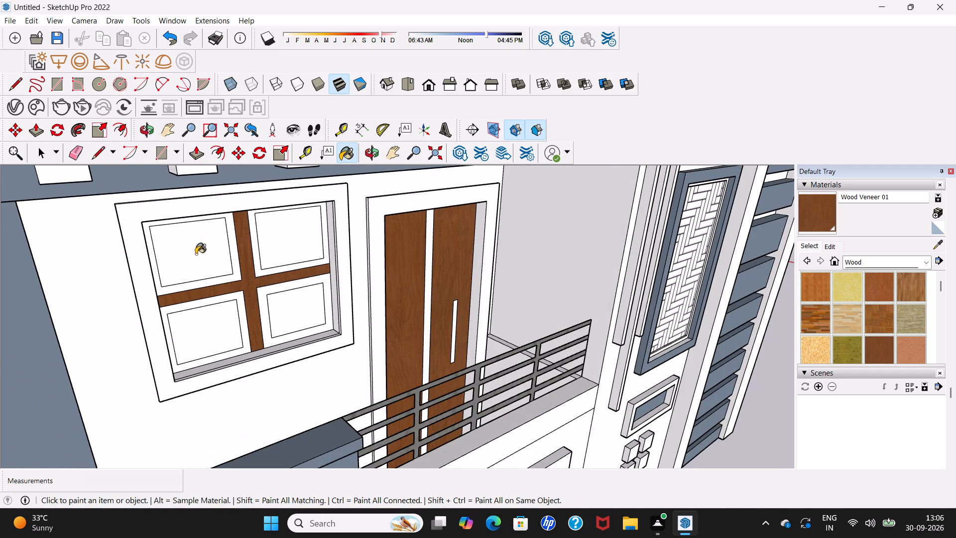
left_click(234, 279)
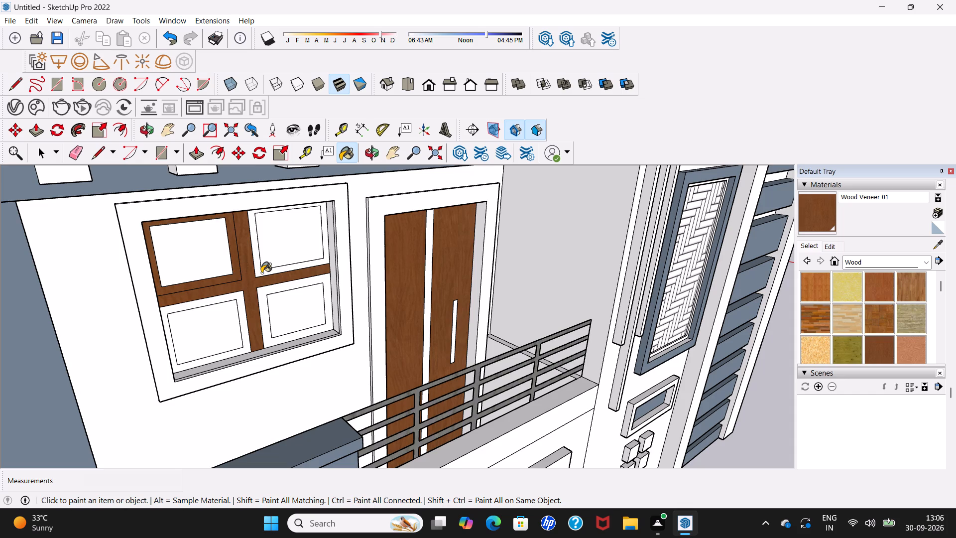
left_click(262, 273)
left_click(242, 306)
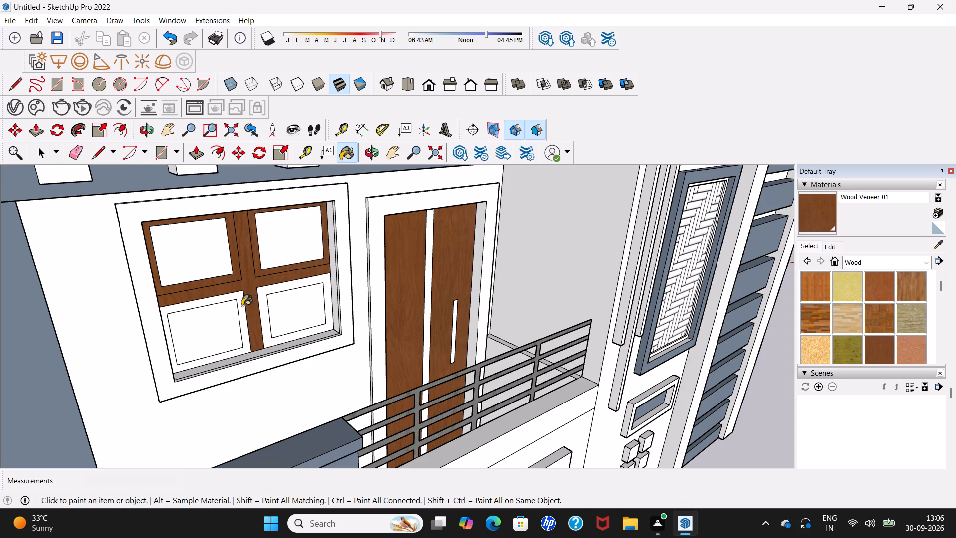
left_click(265, 296)
Examine the wood-veneer window and balcony door against the whole facade, including the herringbone panel, from several angles.
scroll(264, 287, "down", 6)
middle_click(264, 287)
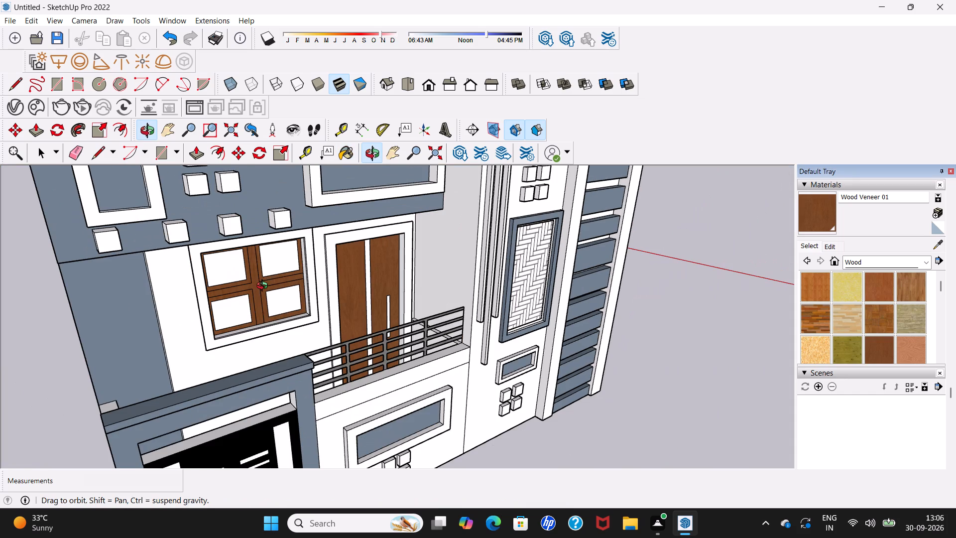
middle_click_drag(400, 320, 333, 242)
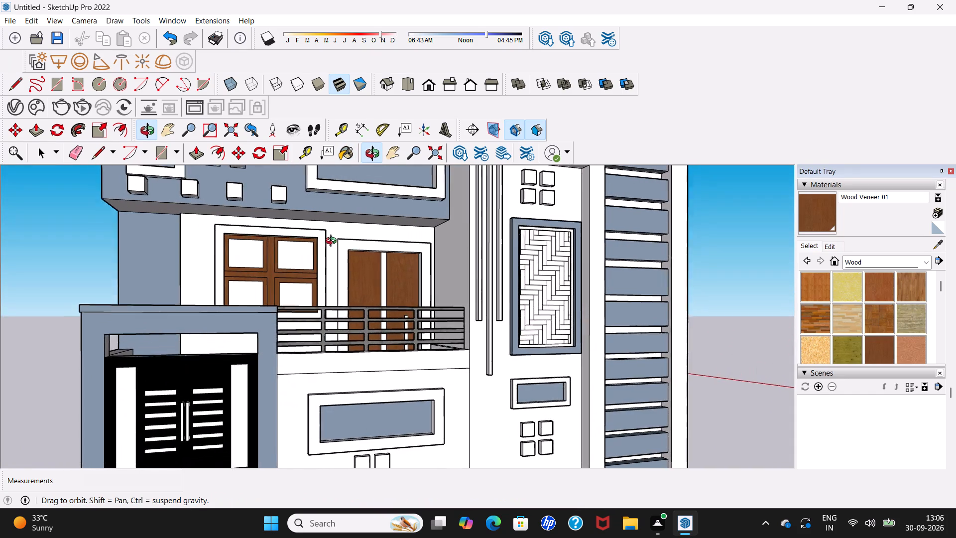
middle_click_drag(333, 242, 333, 242)
scroll(333, 242, "down", 6)
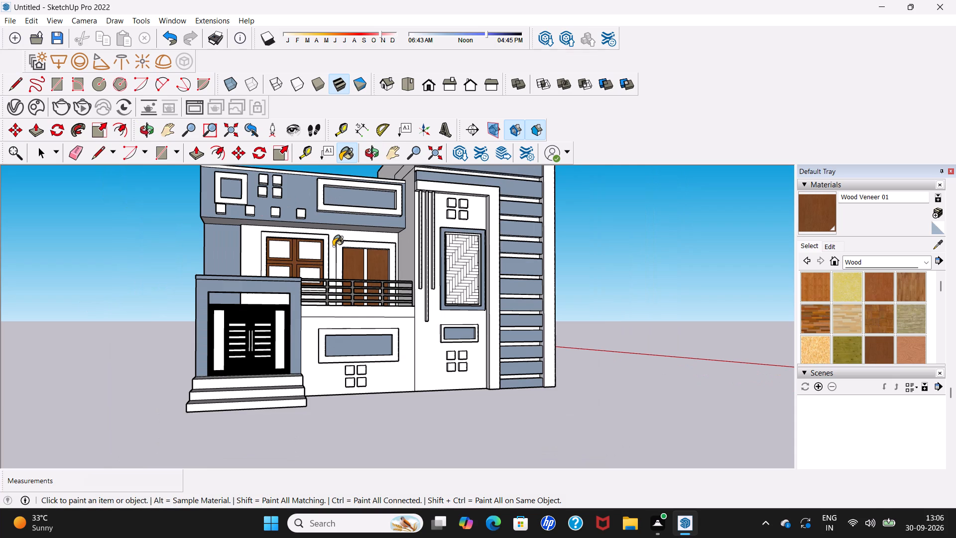
middle_click_drag(333, 246, 330, 256)
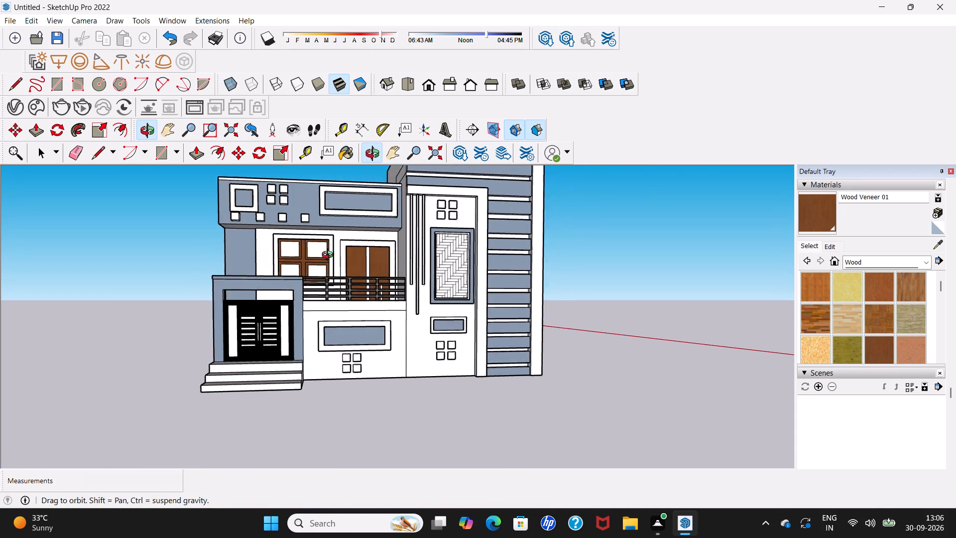
middle_click_drag(330, 256, 314, 266)
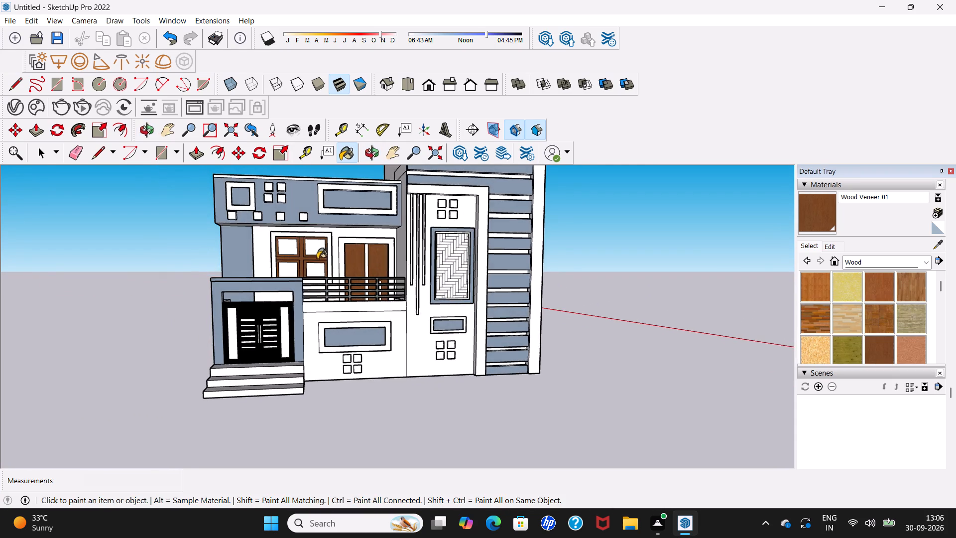
scroll(318, 258, "down", 5)
scroll(388, 266, "up", 11)
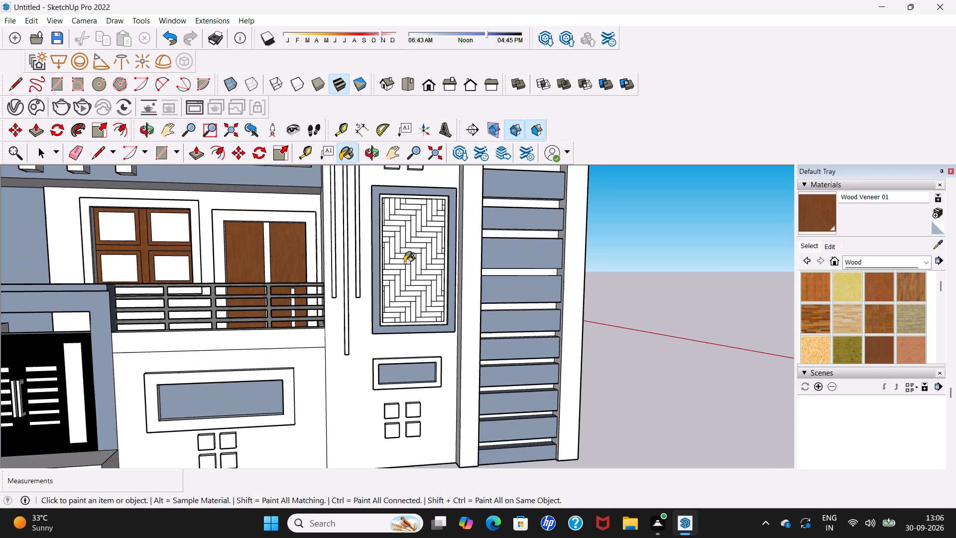
scroll(404, 263, "down", 11)
middle_click_drag(404, 263, 319, 271)
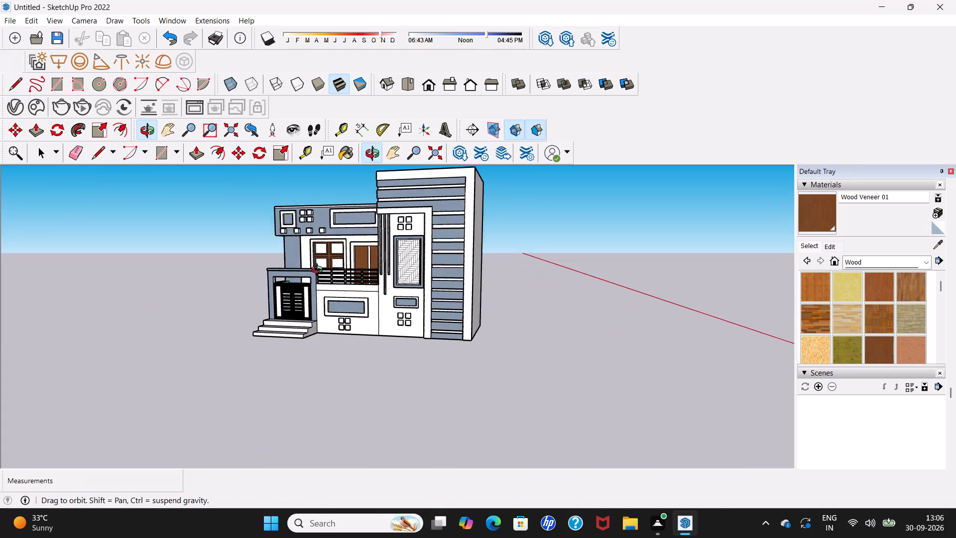
middle_click_drag(319, 271, 421, 250)
scroll(421, 252, "up", 5)
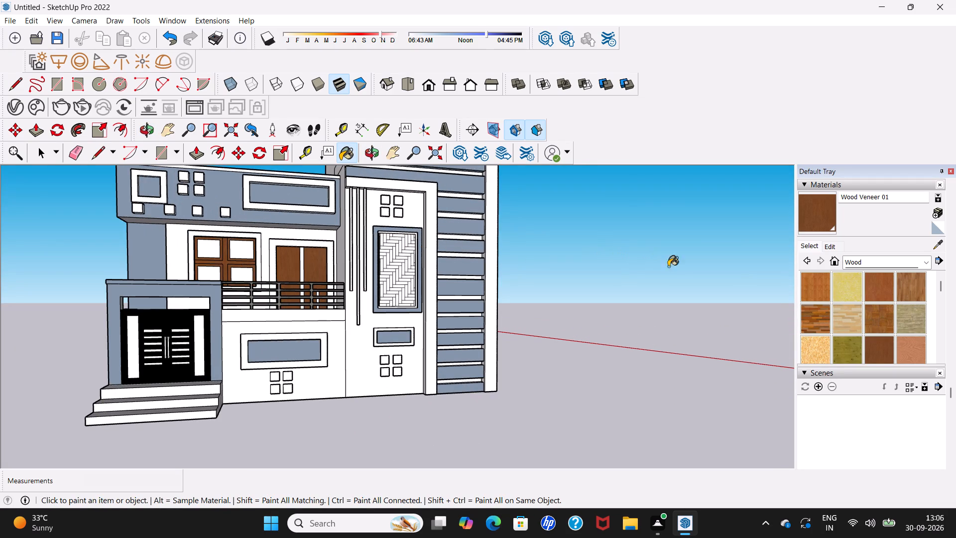
Paint the four panes of the upper-floor window with Mirror 01 from the Glass and Mirrors materials.
left_click(922, 264)
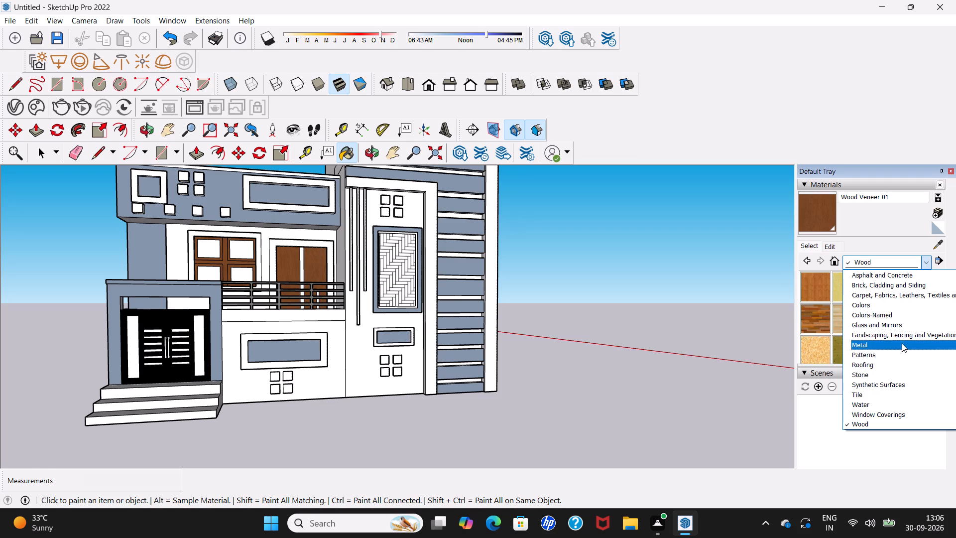
left_click(909, 323)
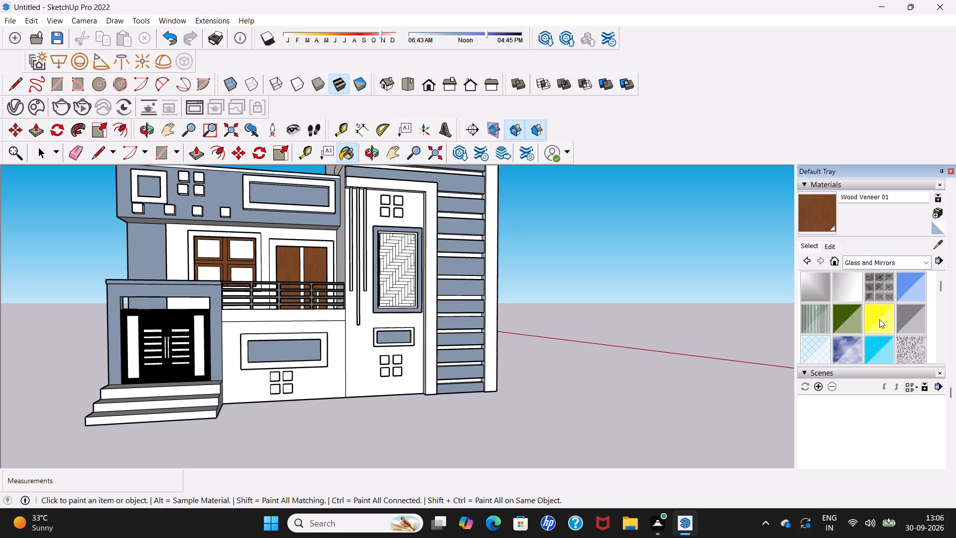
left_click(818, 285)
scroll(368, 256, "up", 6)
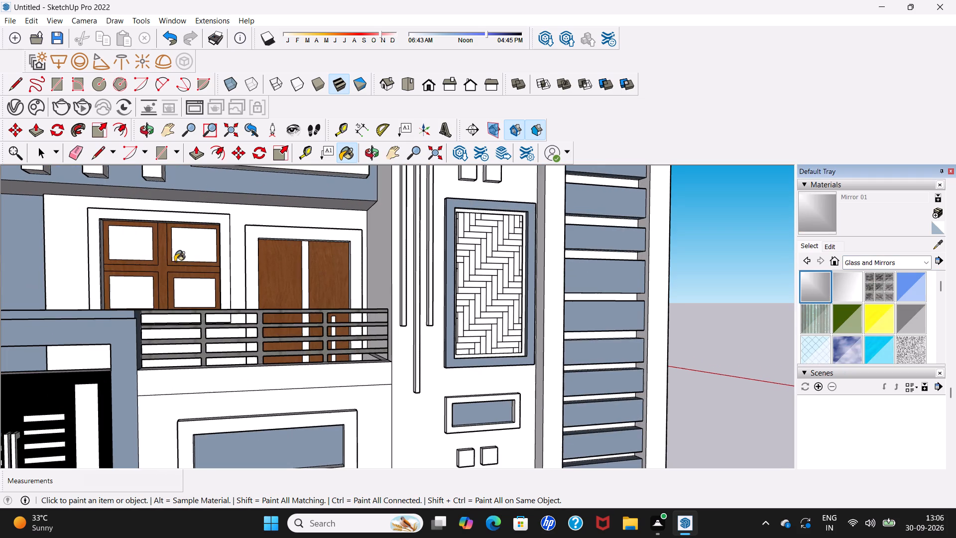
left_click(139, 244)
left_click(178, 249)
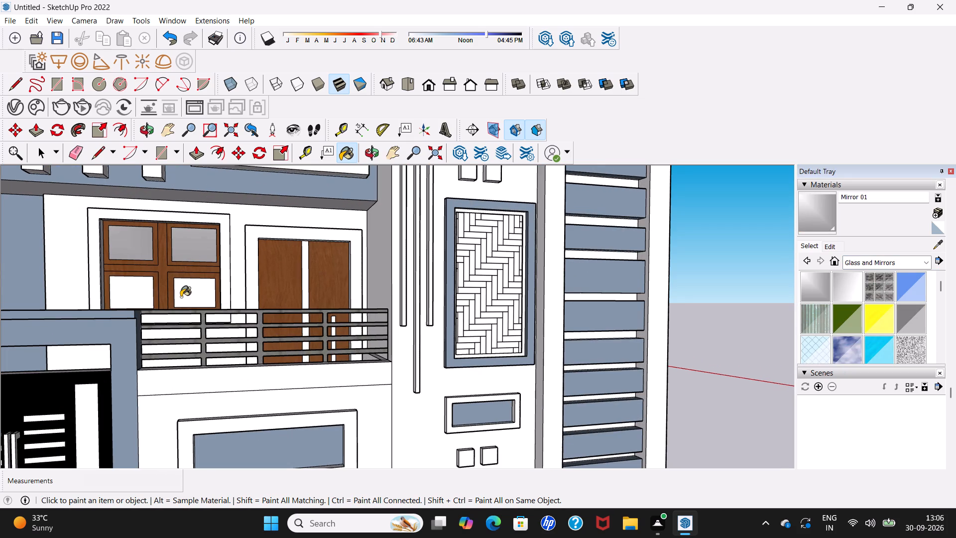
left_click(181, 297)
left_click(144, 295)
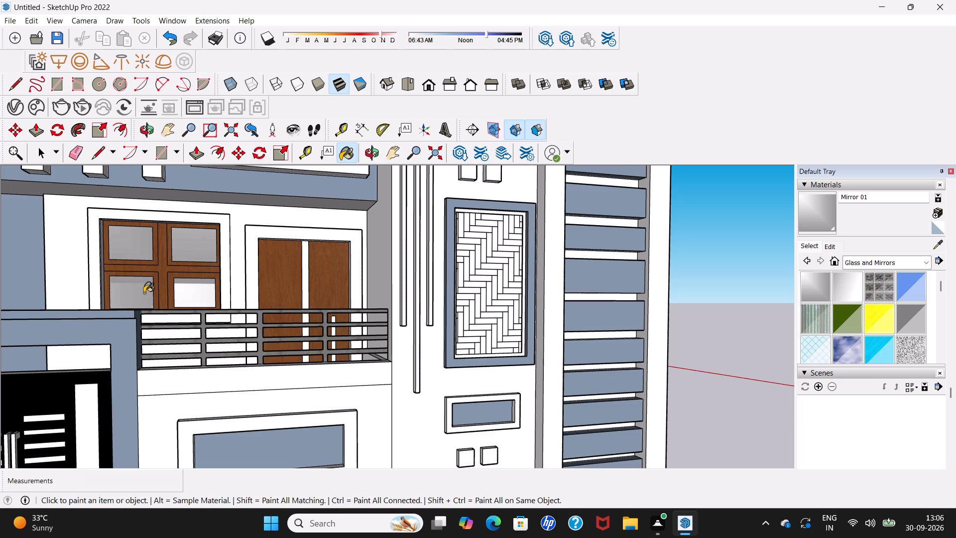
scroll(185, 275, "down", 6)
middle_click_drag(186, 276, 153, 315)
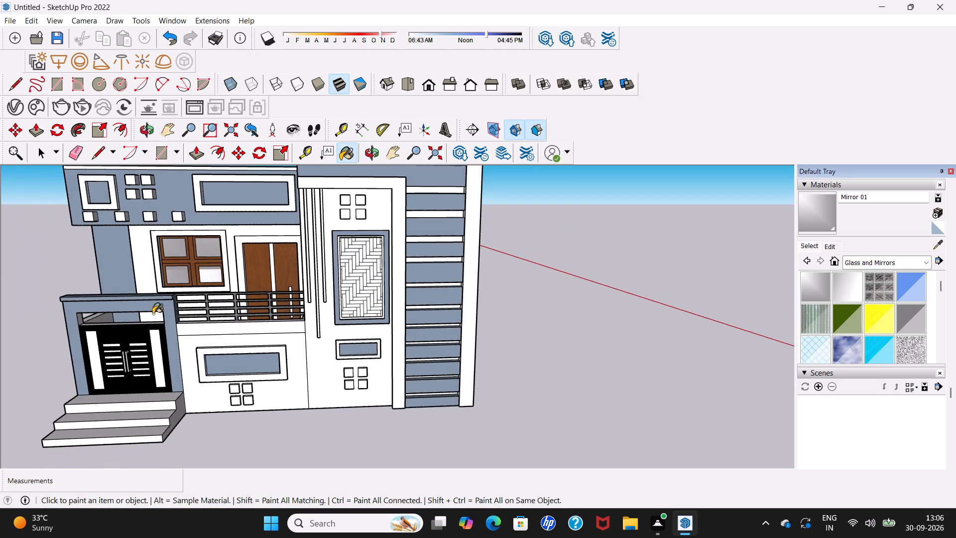
Examine the mirror panes of the upper-floor window together with the balcony railing and wood-veneer door, close up and from a distance.
scroll(166, 307, "up", 5)
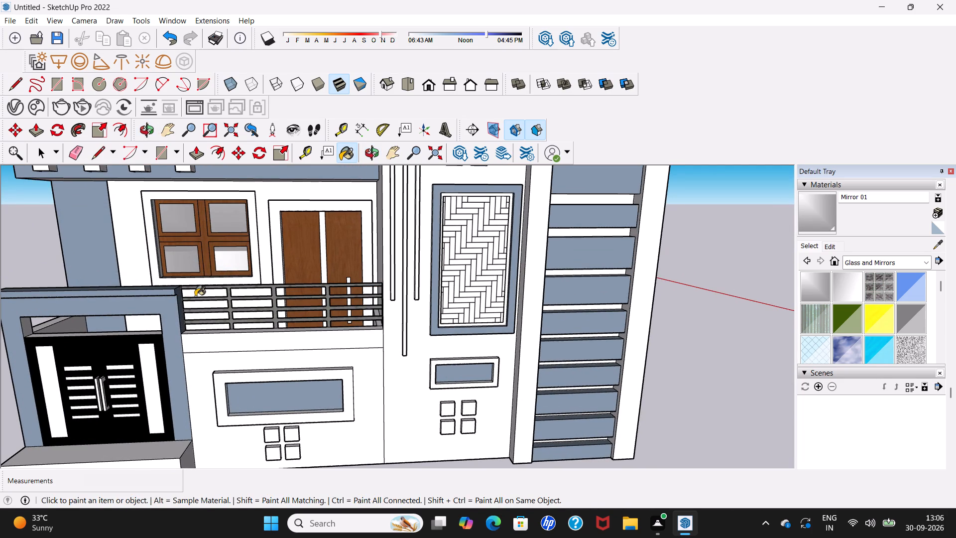
scroll(200, 296, "up", 3)
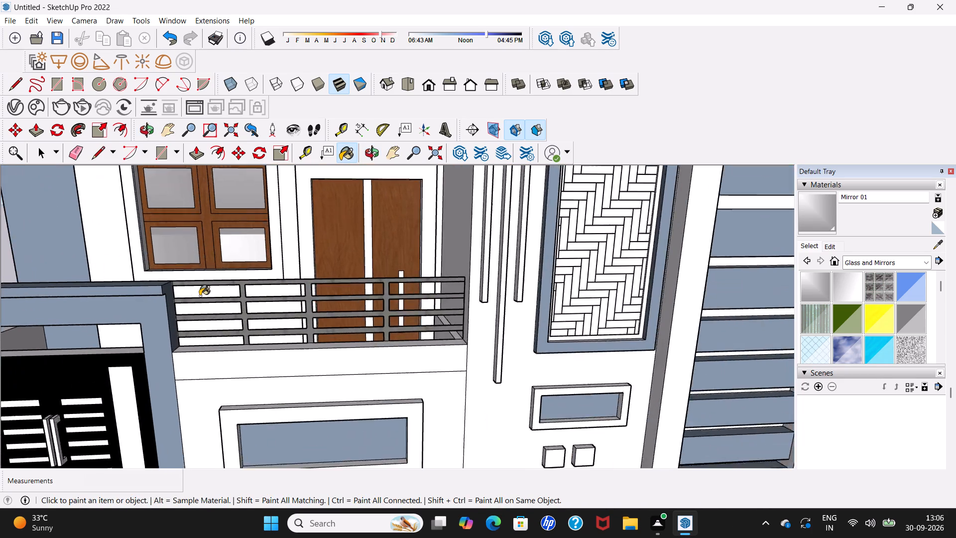
scroll(200, 296, "up", 3)
scroll(200, 296, "down", 10)
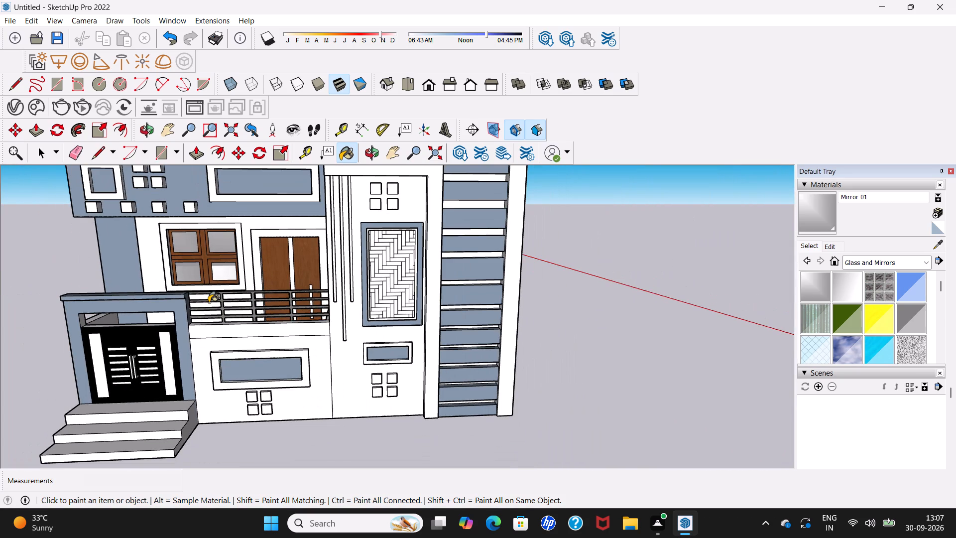
scroll(209, 302, "up", 4)
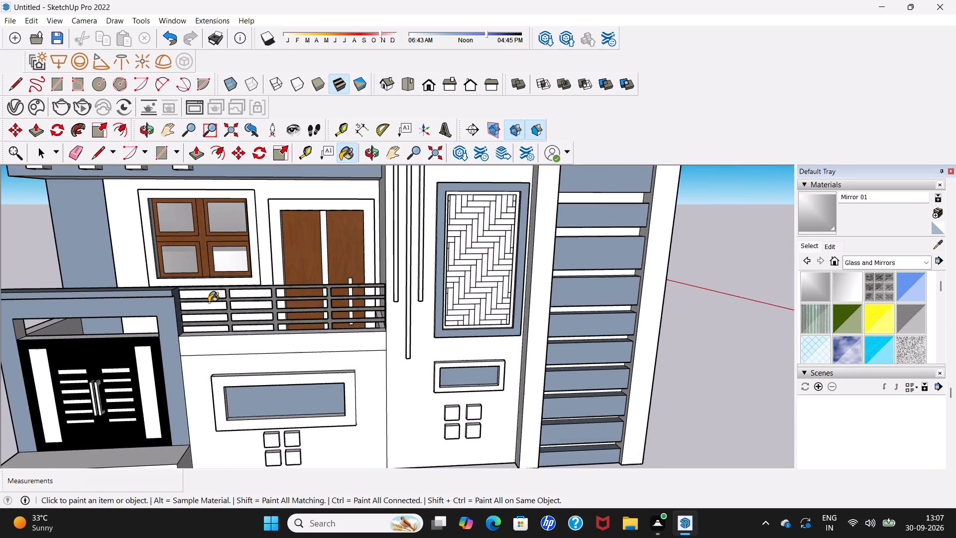
scroll(209, 302, "down", 6)
scroll(208, 302, "up", 4)
scroll(208, 302, "down", 2)
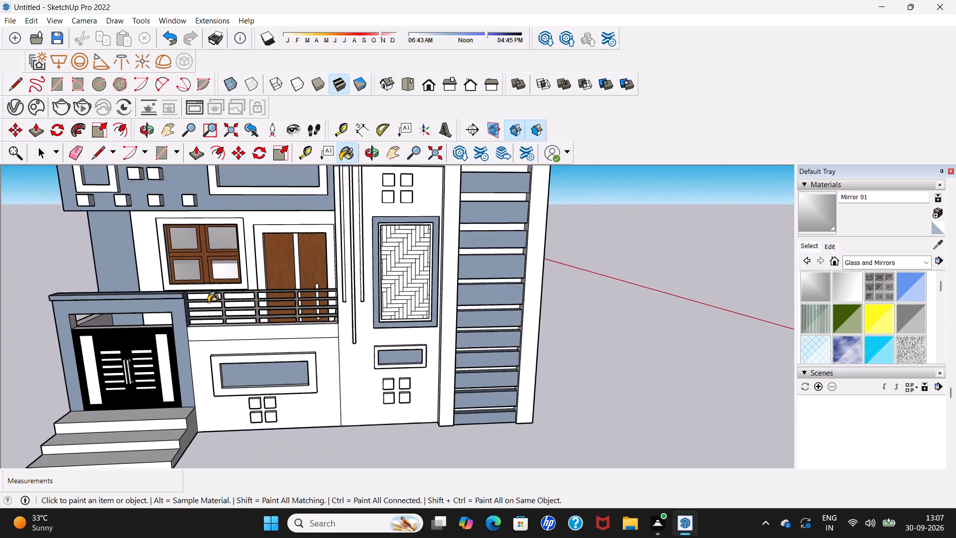
scroll(208, 302, "down", 3)
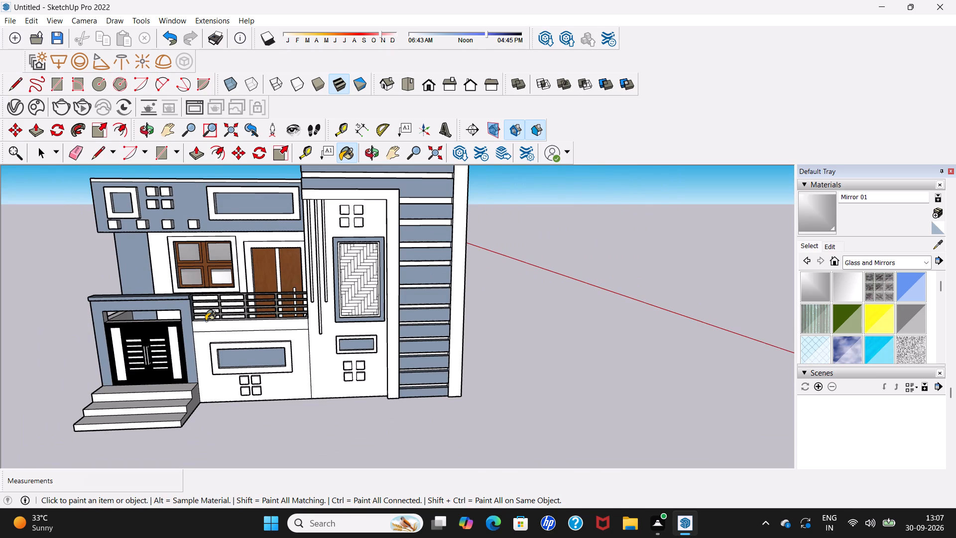
scroll(206, 320, "up", 5)
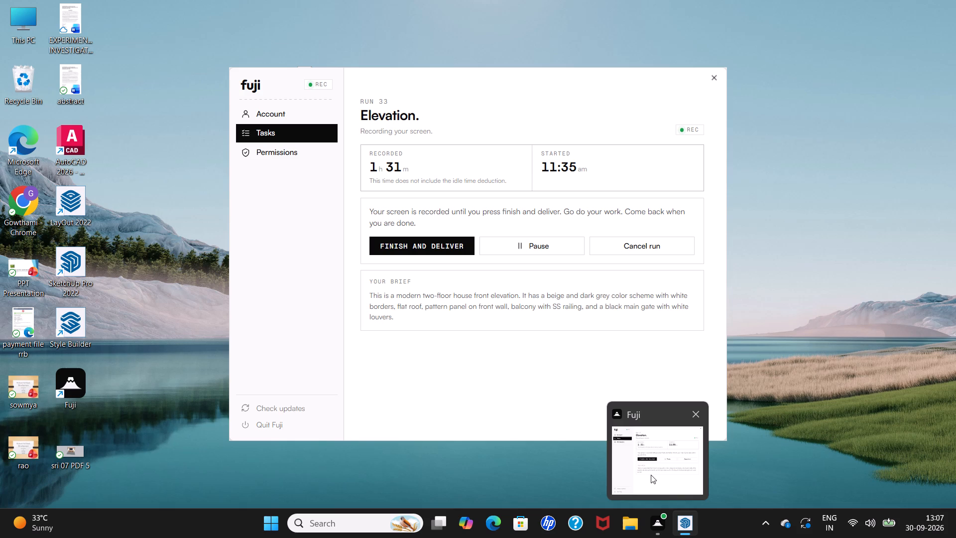
scroll(458, 377, "down", 7)
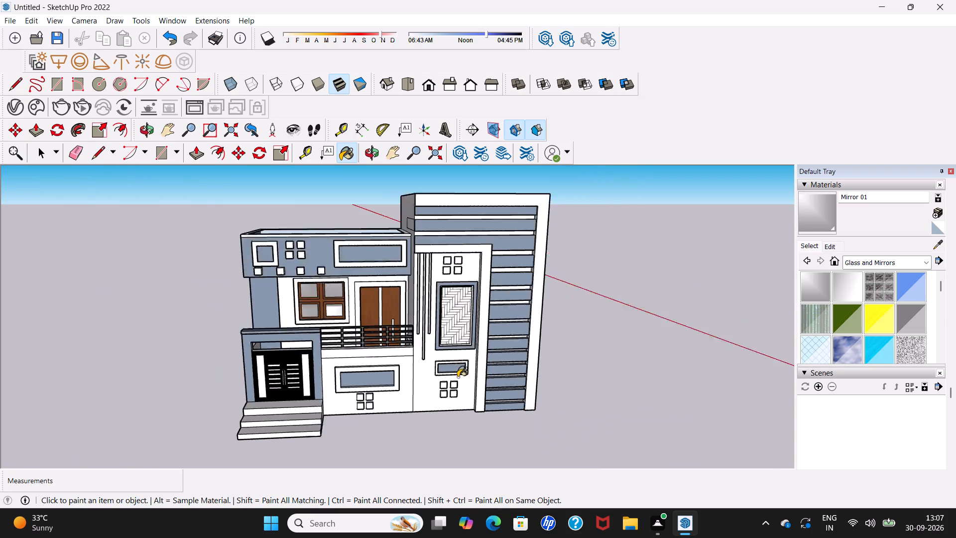
scroll(458, 377, "down", 3)
Examine the whole painted facade from a low, near ground-level angle, including the herringbone panel and the striped tower.
middle_click_drag(458, 377, 418, 300)
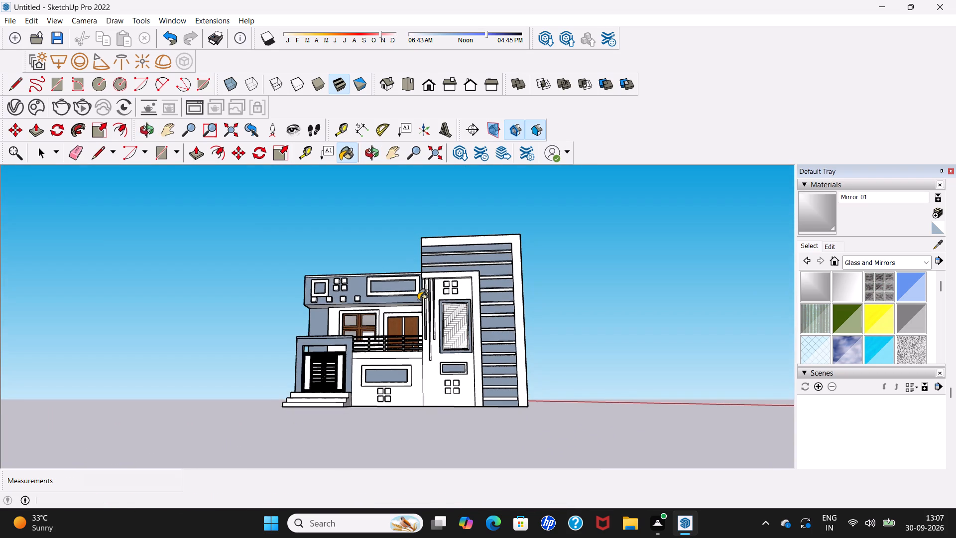
scroll(480, 333, "up", 6)
scroll(480, 333, "down", 7)
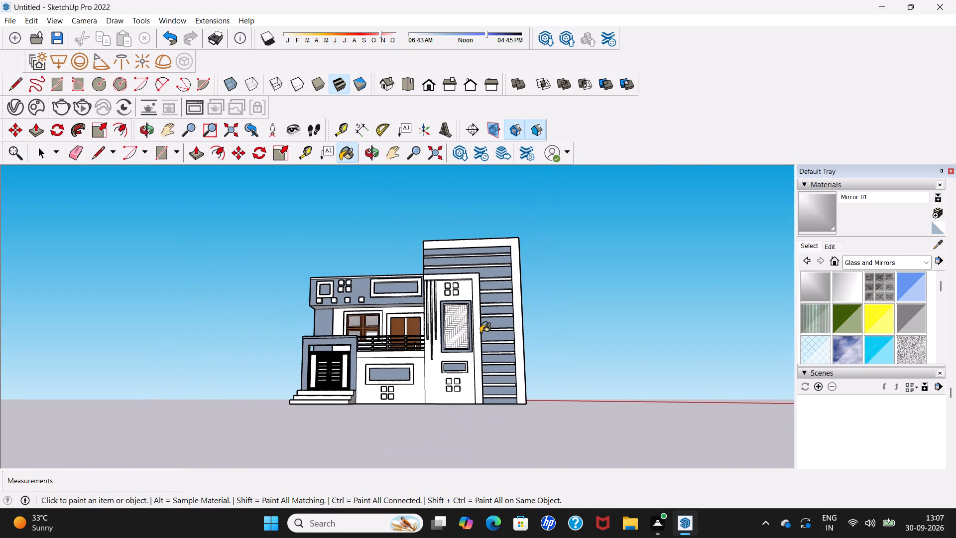
scroll(480, 333, "up", 6)
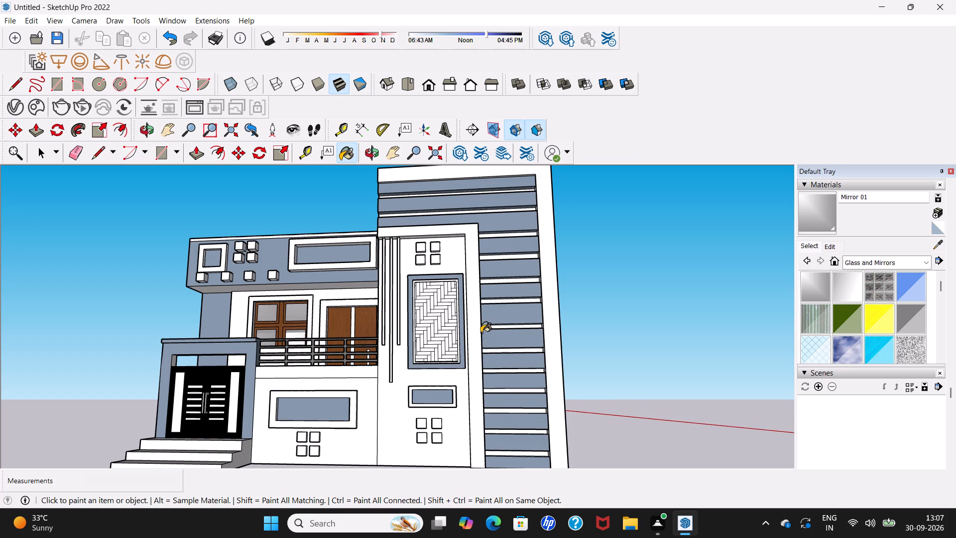
scroll(481, 333, "down", 8)
scroll(481, 333, "up", 4)
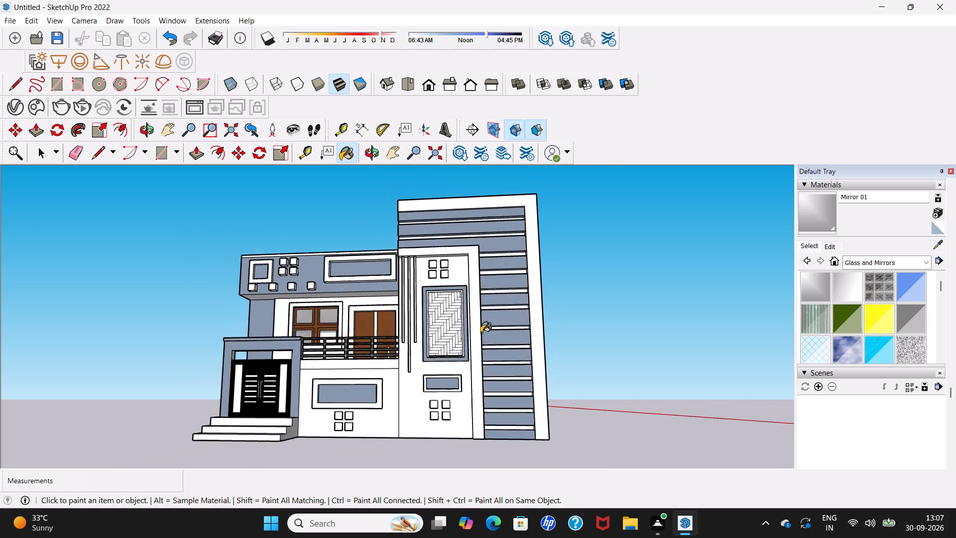
scroll(481, 333, "up", 3)
scroll(481, 333, "down", 6)
scroll(481, 333, "up", 5)
scroll(481, 333, "down", 5)
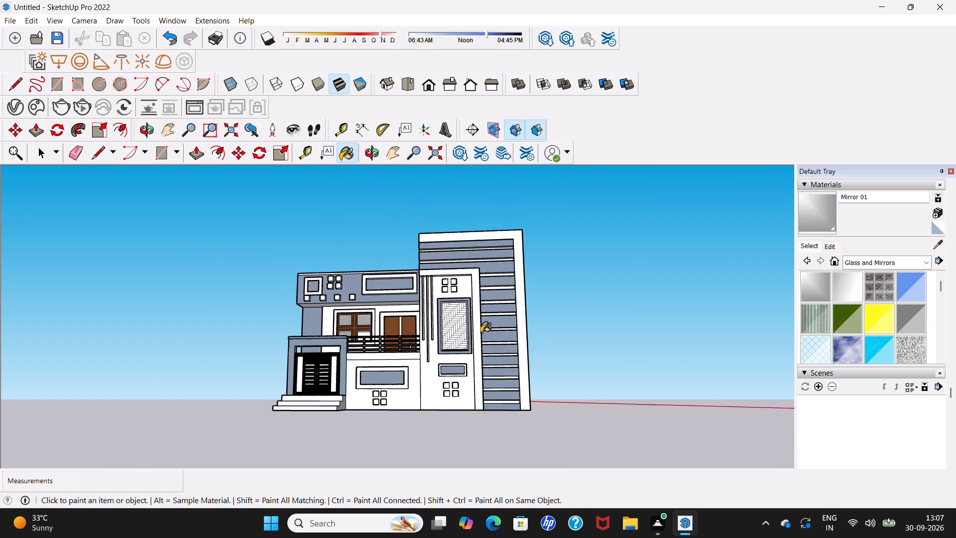
scroll(481, 333, "up", 4)
scroll(481, 333, "down", 1)
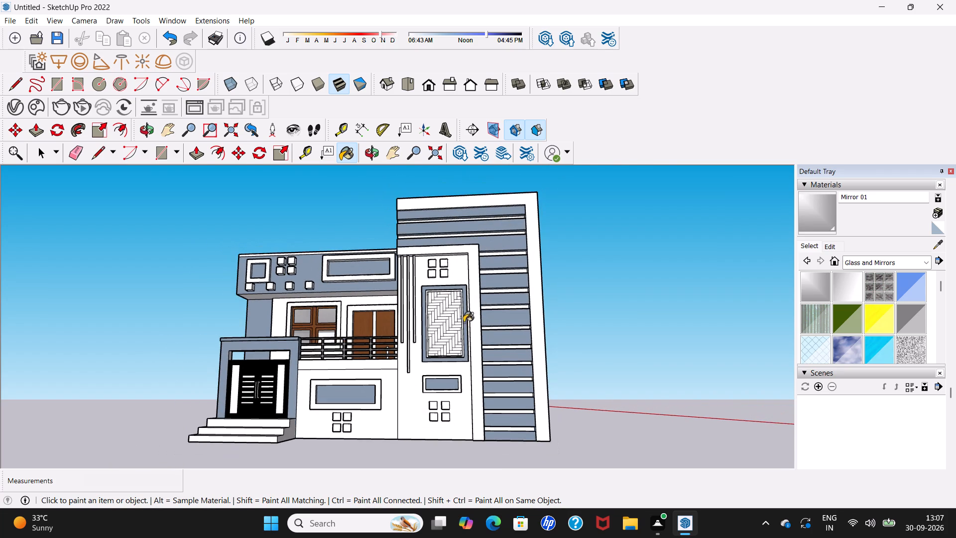
scroll(457, 323, "down", 5)
scroll(457, 323, "up", 2)
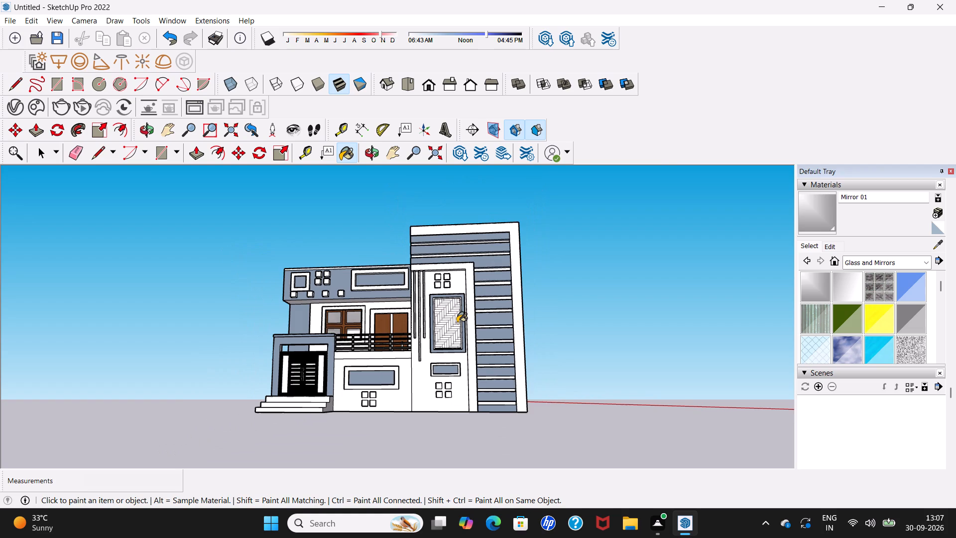
scroll(457, 323, "up", 5)
scroll(457, 323, "down", 7)
scroll(457, 323, "up", 7)
scroll(457, 323, "down", 7)
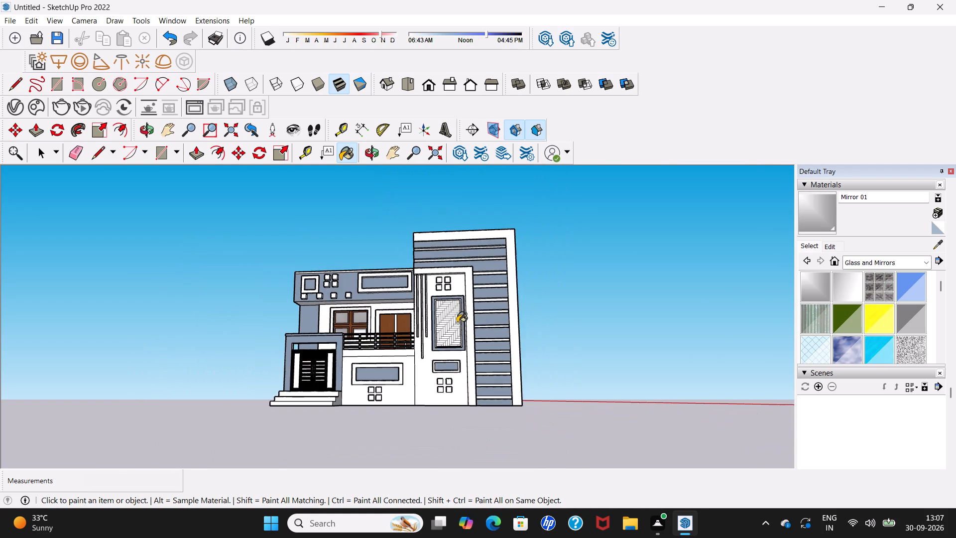
scroll(457, 323, "up", 6)
scroll(457, 323, "down", 5)
scroll(457, 323, "up", 5)
scroll(457, 323, "down", 6)
scroll(457, 323, "up", 4)
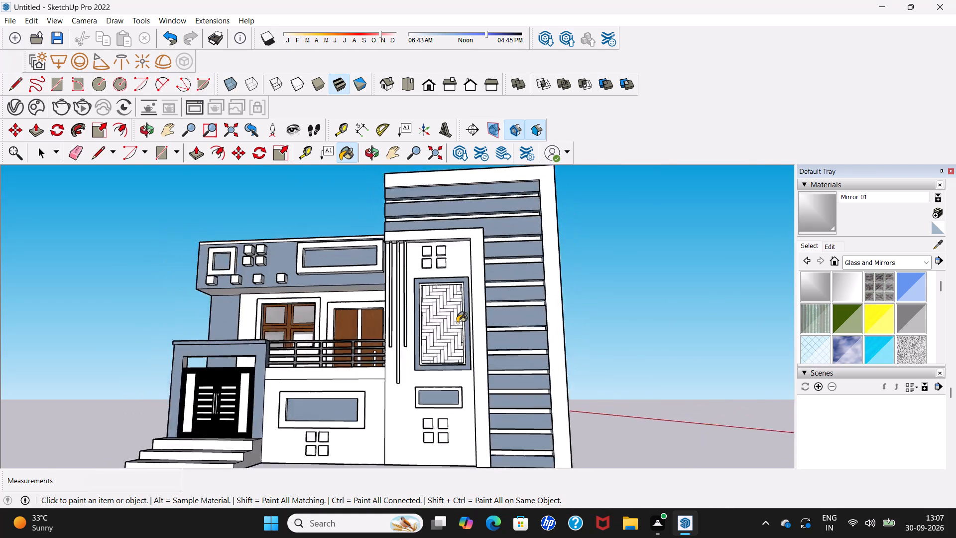
scroll(457, 323, "up", 1)
scroll(457, 323, "down", 5)
scroll(457, 323, "up", 6)
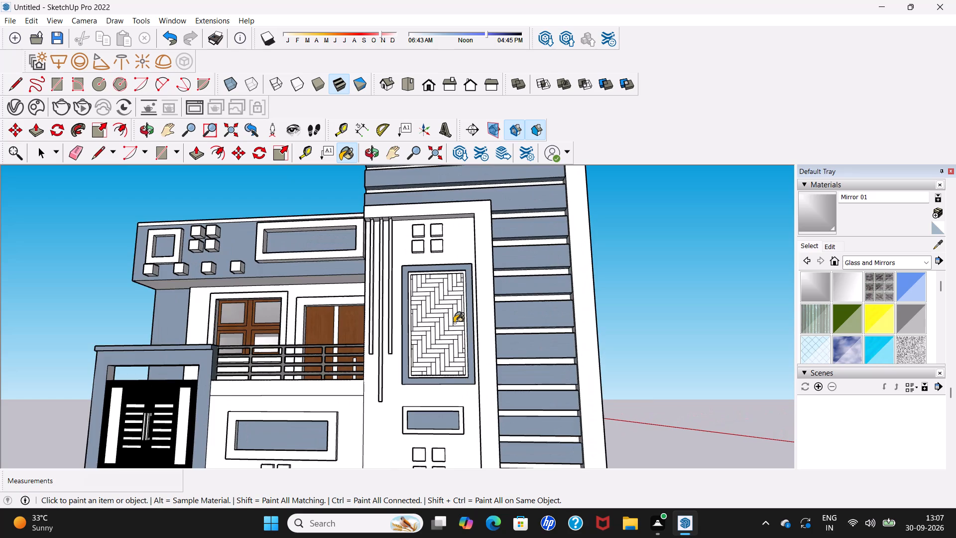
scroll(451, 327, "down", 5)
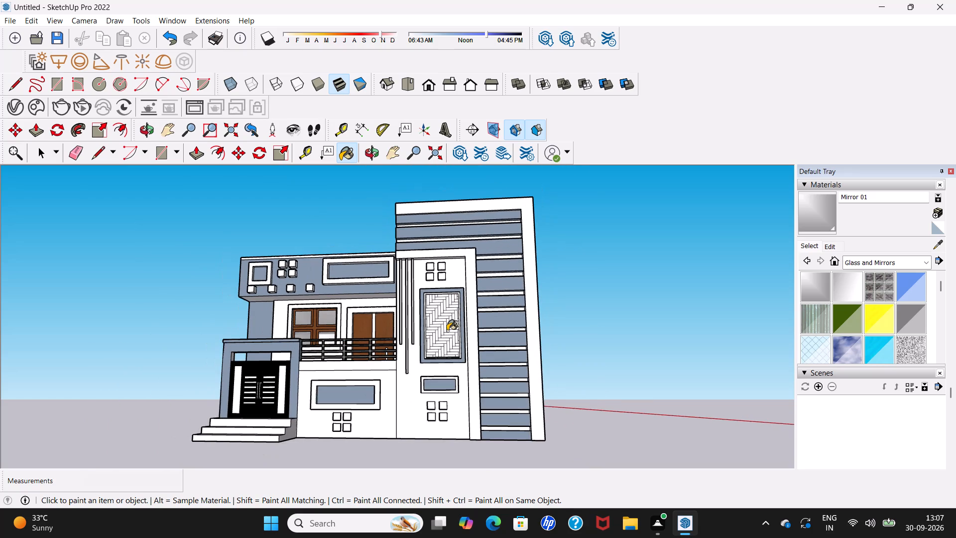
scroll(447, 331, "up", 1)
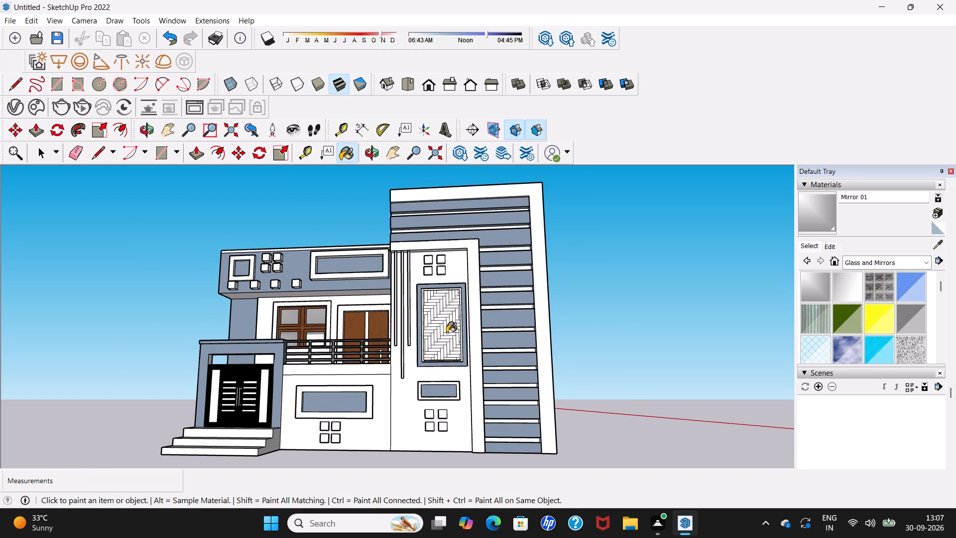
scroll(447, 333, "down", 2)
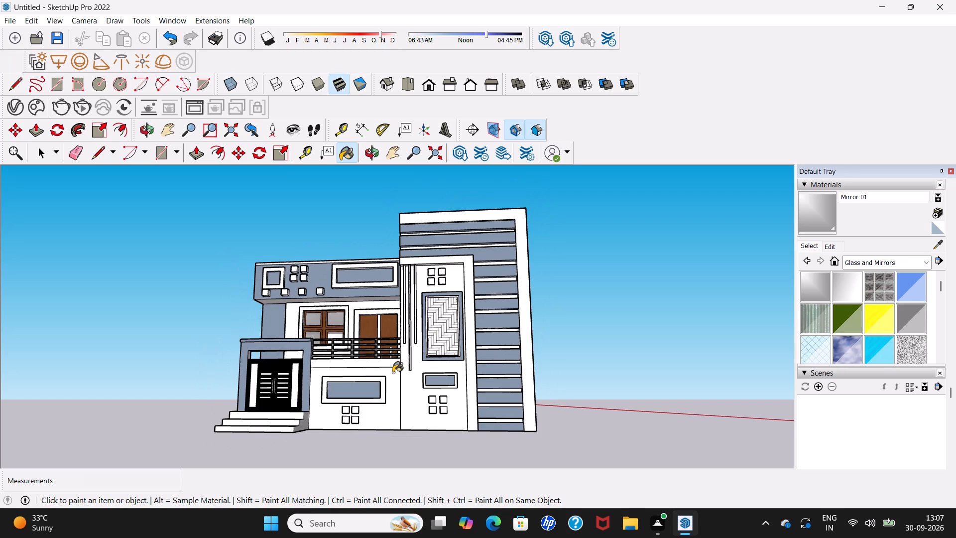
scroll(498, 313, "down", 2)
scroll(378, 342, "up", 1)
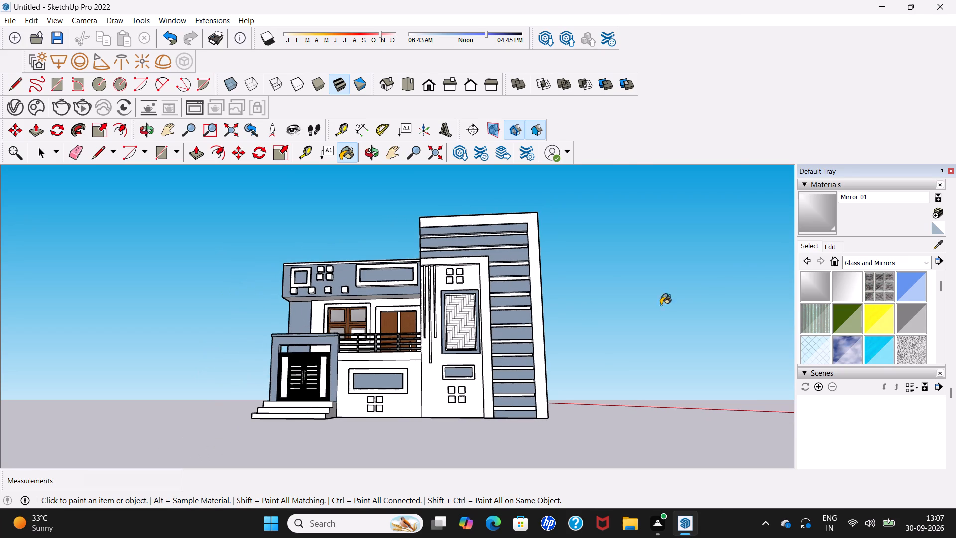
Switch the materials library from Glass and Mirrors to the Patterns collection.
left_click(927, 262)
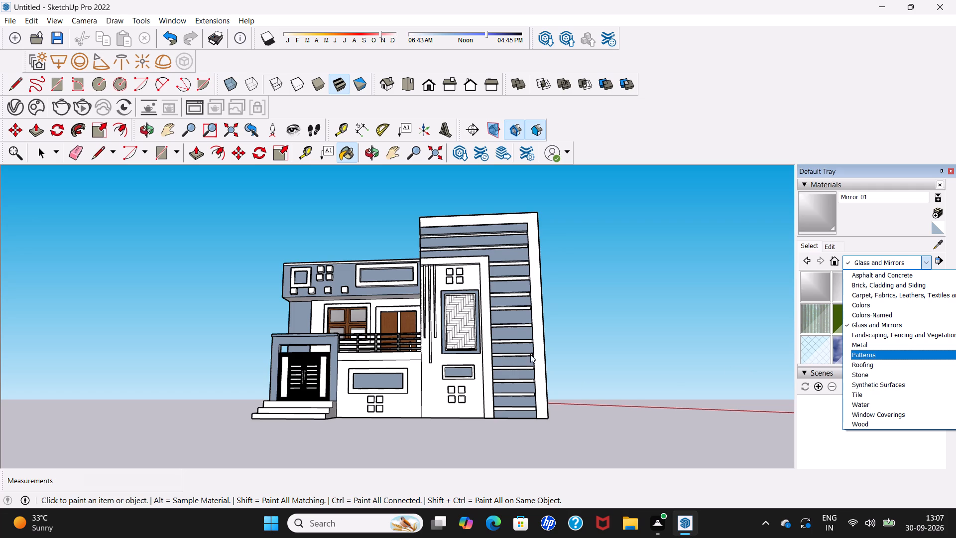
scroll(664, 365, "up", 5)
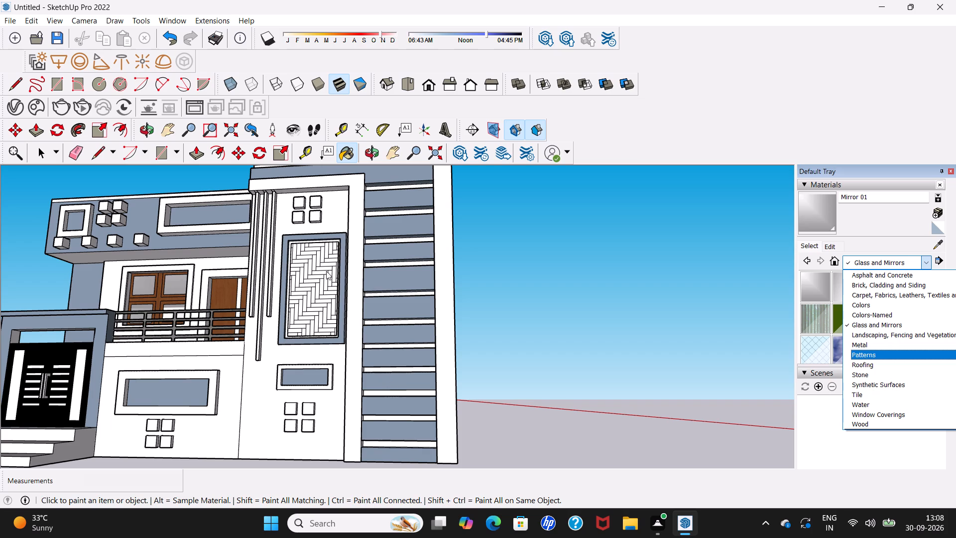
scroll(427, 223, "down", 2)
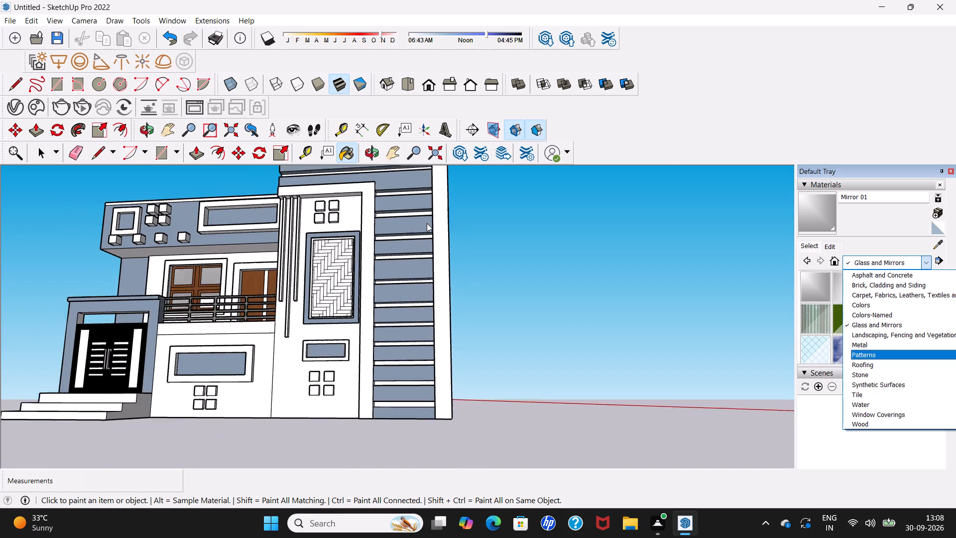
scroll(427, 223, "down", 2)
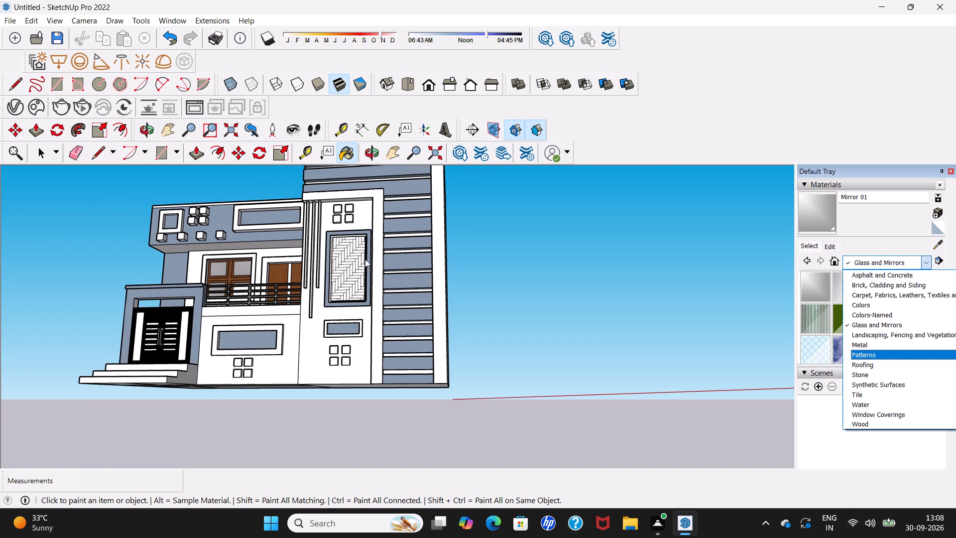
middle_click_drag(365, 259, 407, 381, "shift")
middle_click_drag(374, 292, 410, 393, "shift")
key("space")
key("space")
scroll(306, 231, "down", 5)
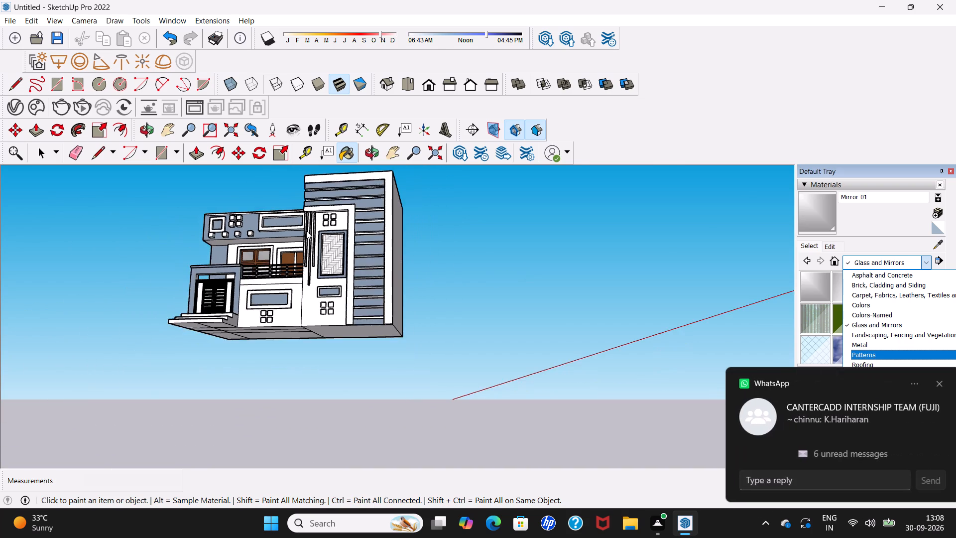
scroll(306, 231, "down", 3)
middle_click_drag(306, 231, 323, 322, "shift")
left_click(428, 228)
key("space")
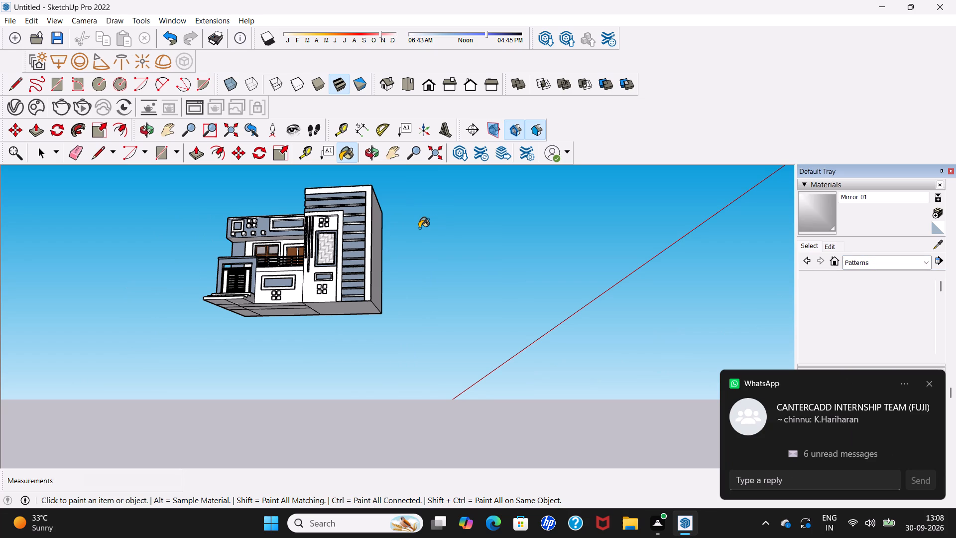
key("space")
key("space")
key("space")
key("space")
key("space")
Examine the house from above and from the front, finishing with a close look at the herringbone panel.
middle_click_drag(360, 240, 361, 326)
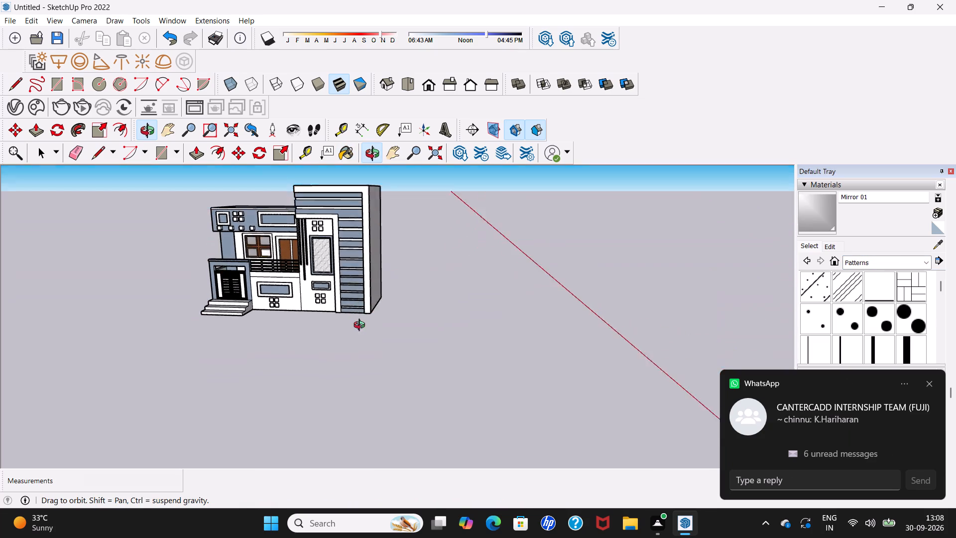
middle_click_drag(361, 326, 362, 342)
middle_click_drag(329, 262, 361, 326, "shift")
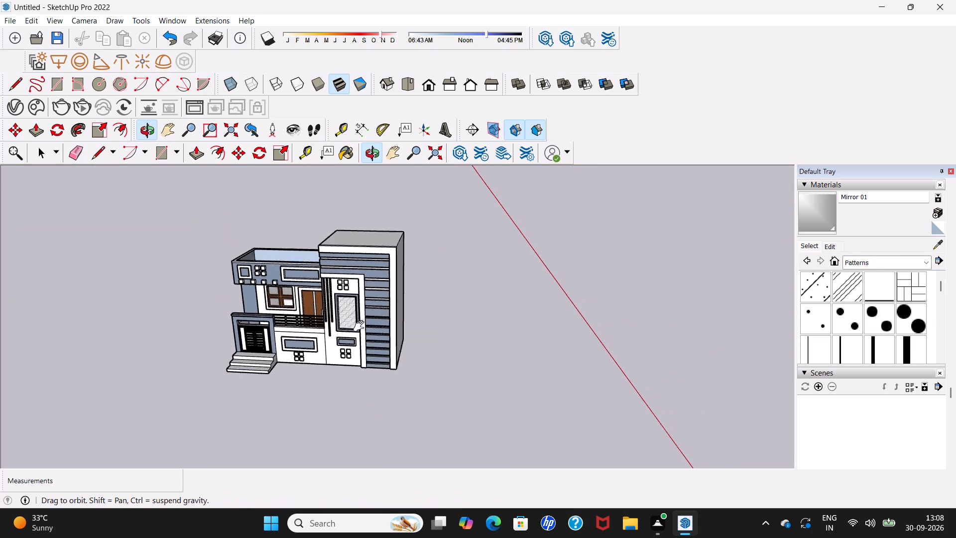
middle_click_drag(361, 326, 430, 398, "shift")
middle_click_drag(434, 370, 506, 299)
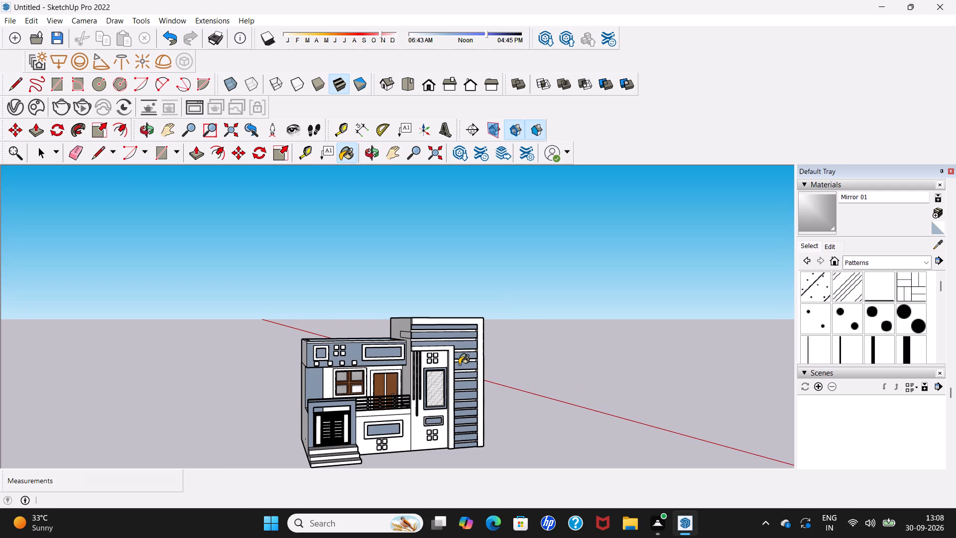
middle_click_drag(459, 365, 431, 328, "shift")
scroll(428, 342, "up", 4)
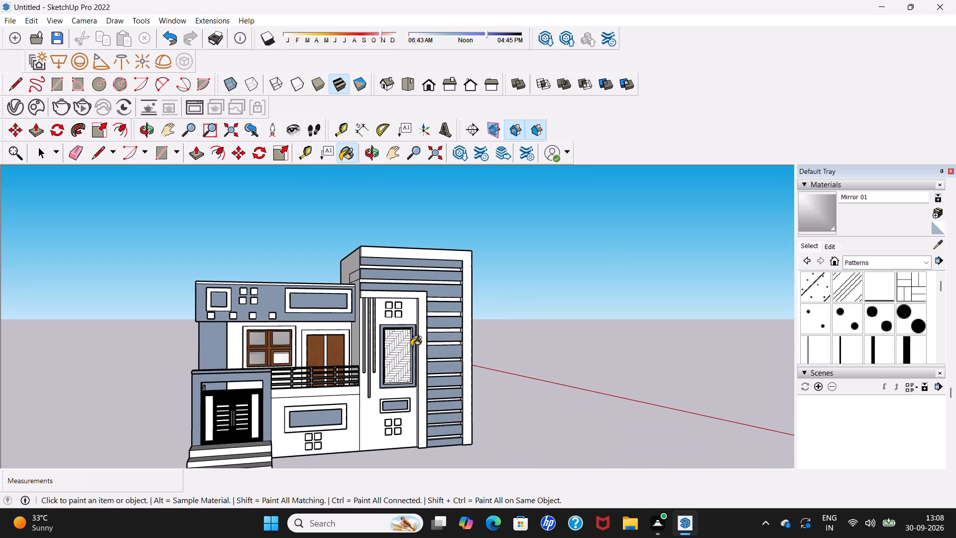
scroll(409, 346, "down", 3)
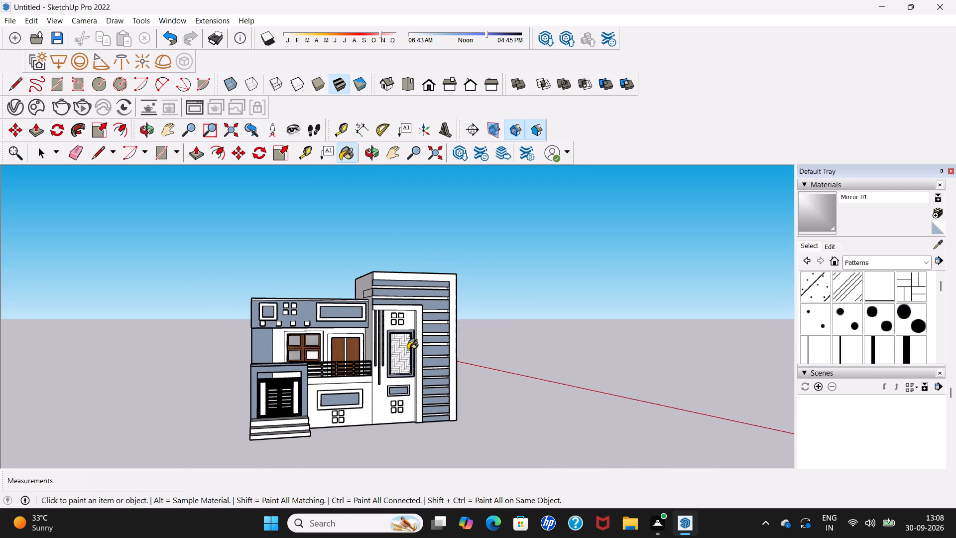
scroll(408, 350, "up", 14)
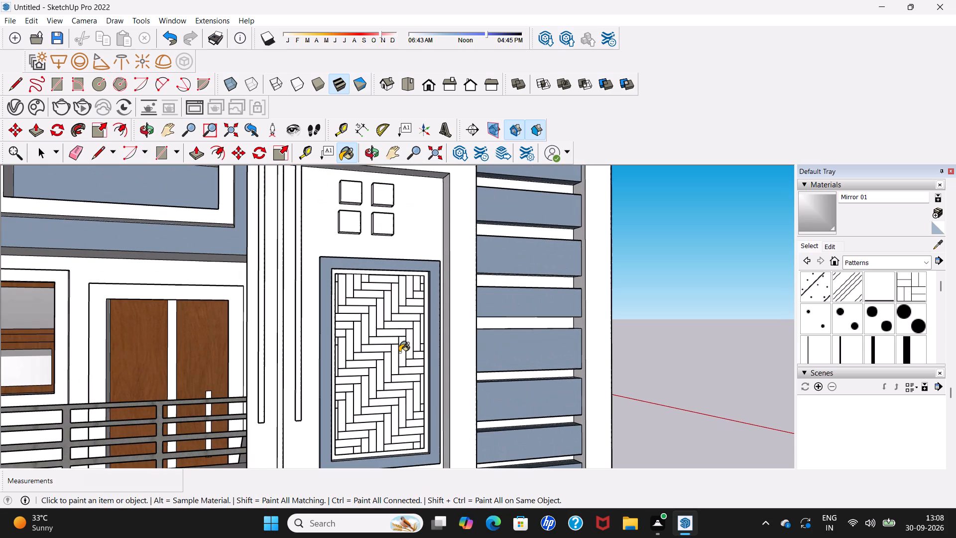
Examine the herringbone panel, the upper-floor window and door, and the whole facade, both close up and from a distance.
scroll(399, 352, "up", 2)
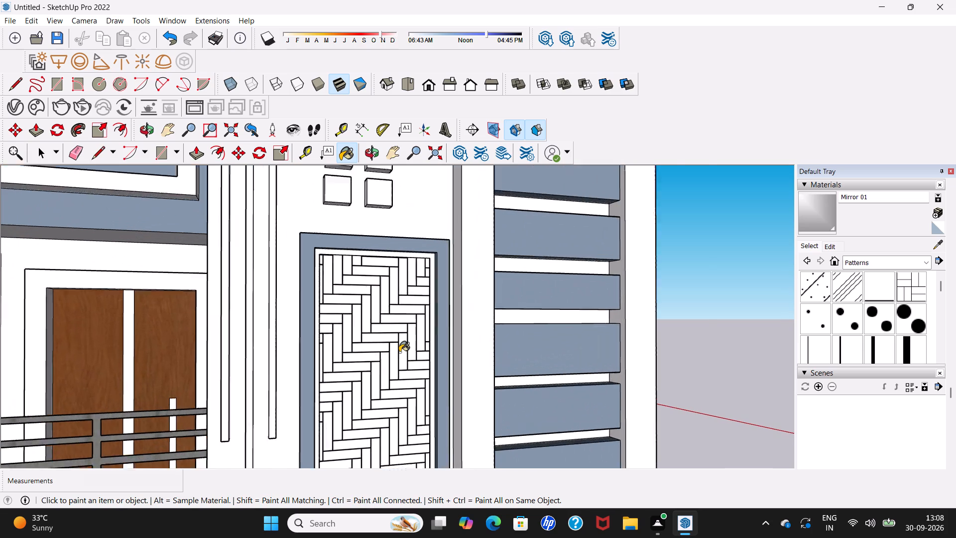
scroll(399, 352, "up", 2)
scroll(399, 352, "down", 5)
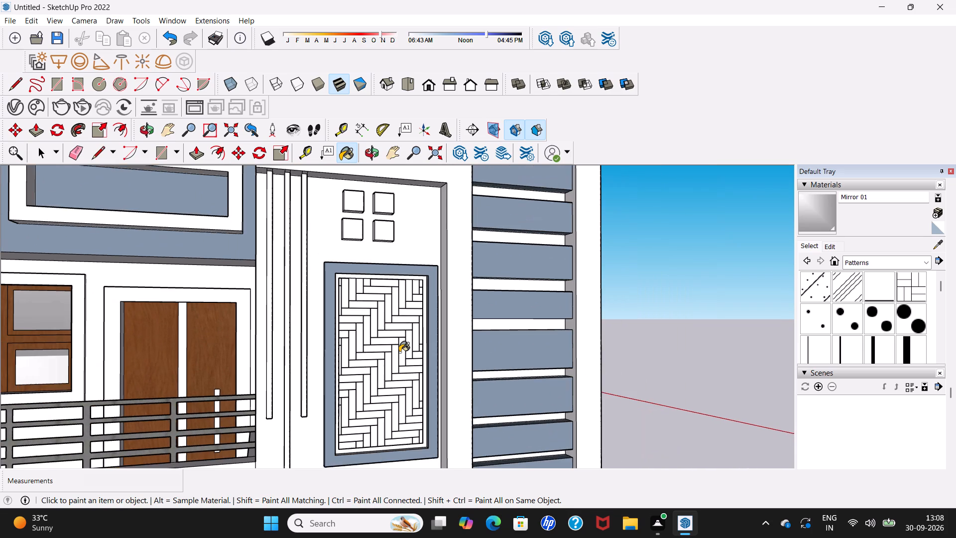
scroll(399, 352, "down", 10)
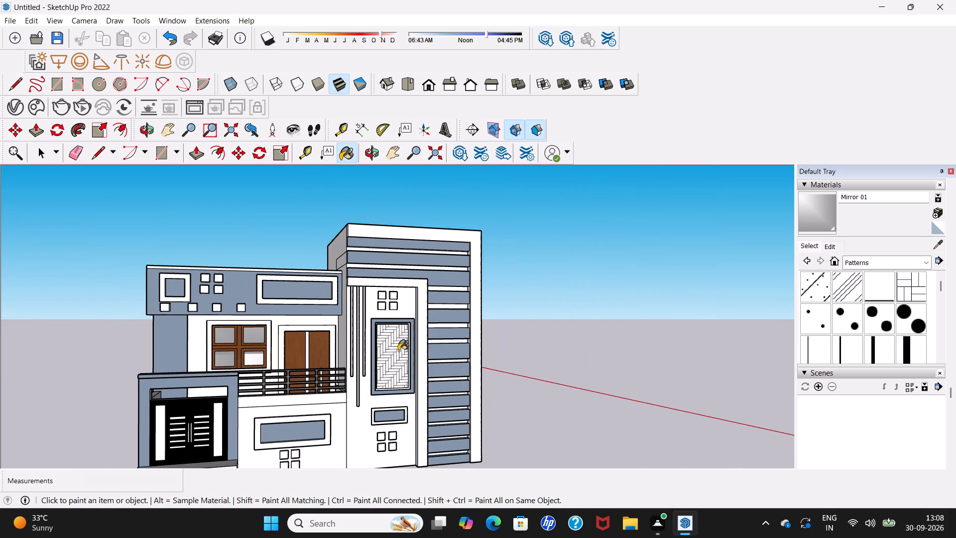
scroll(398, 351, "down", 3)
scroll(398, 351, "up", 4)
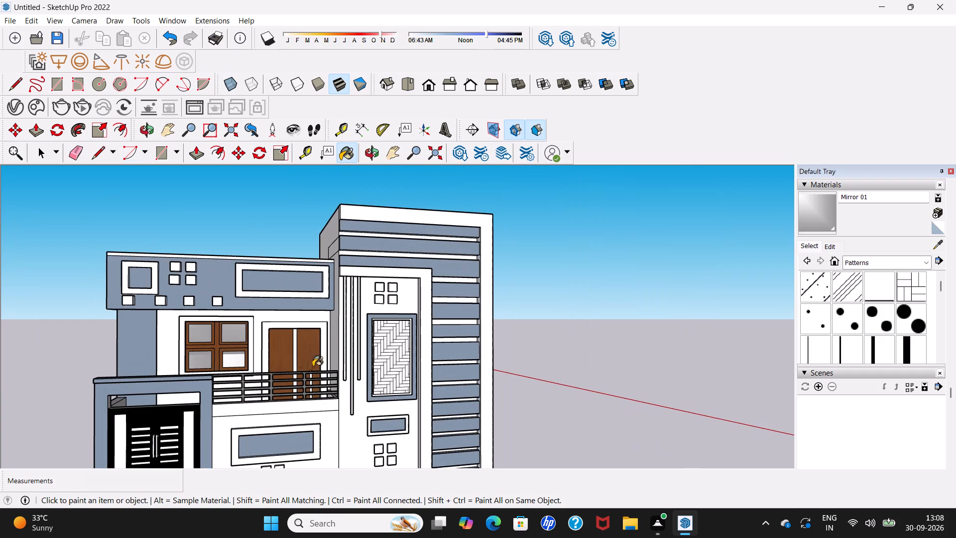
scroll(281, 374, "up", 4)
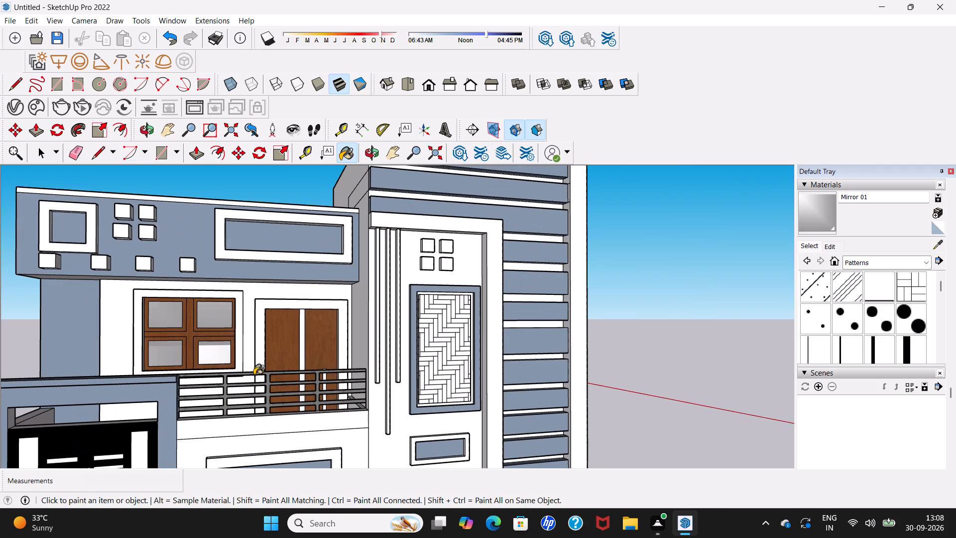
scroll(180, 353, "up", 5)
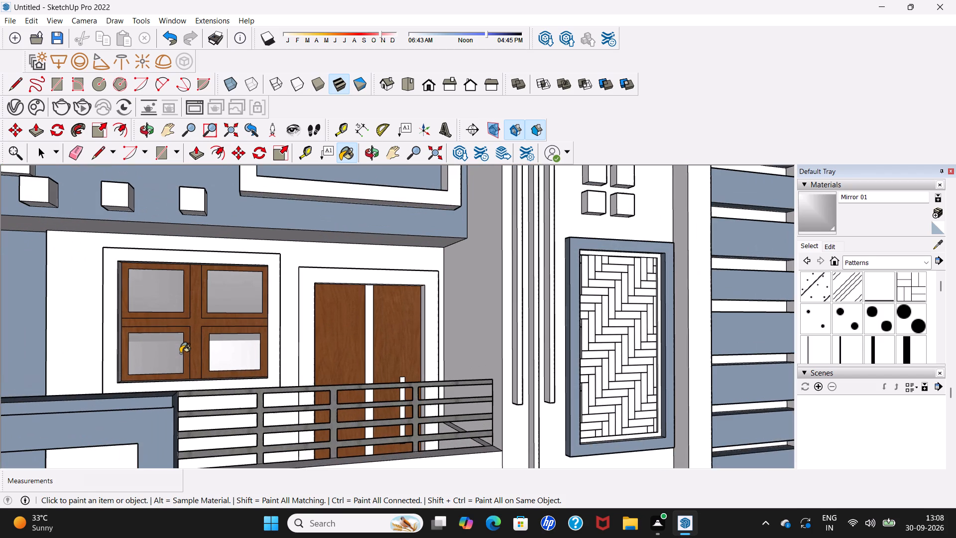
key("space")
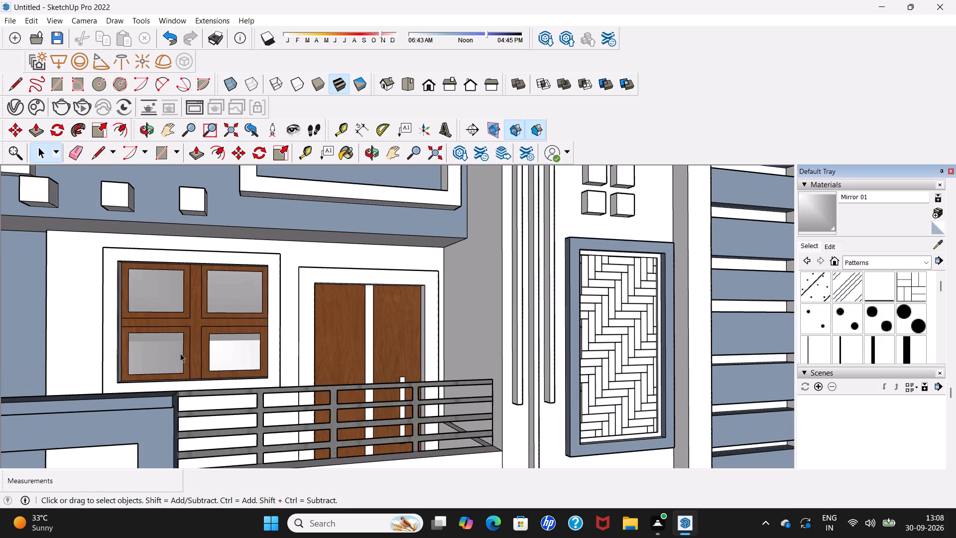
scroll(180, 353, "down", 1)
scroll(180, 353, "up", 5)
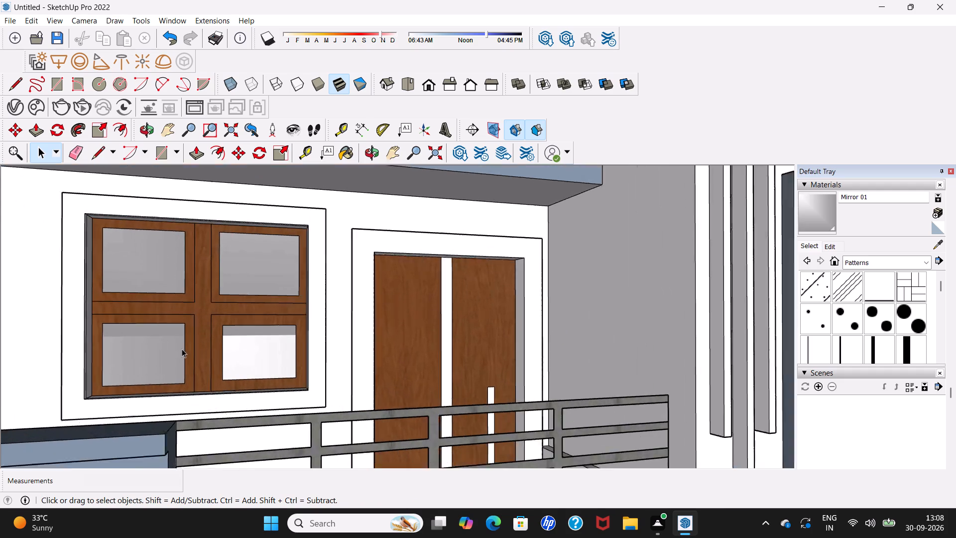
scroll(182, 349, "up", 1)
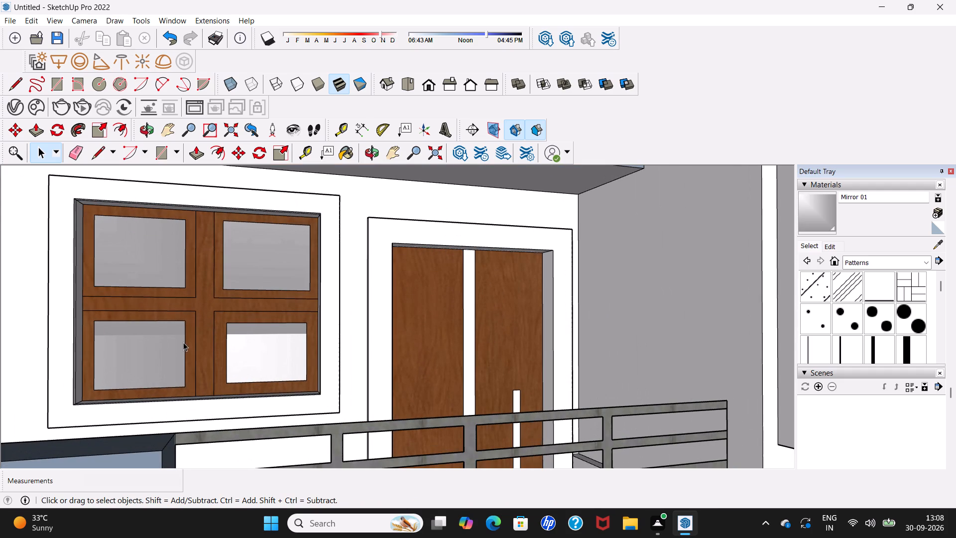
scroll(183, 342, "down", 13)
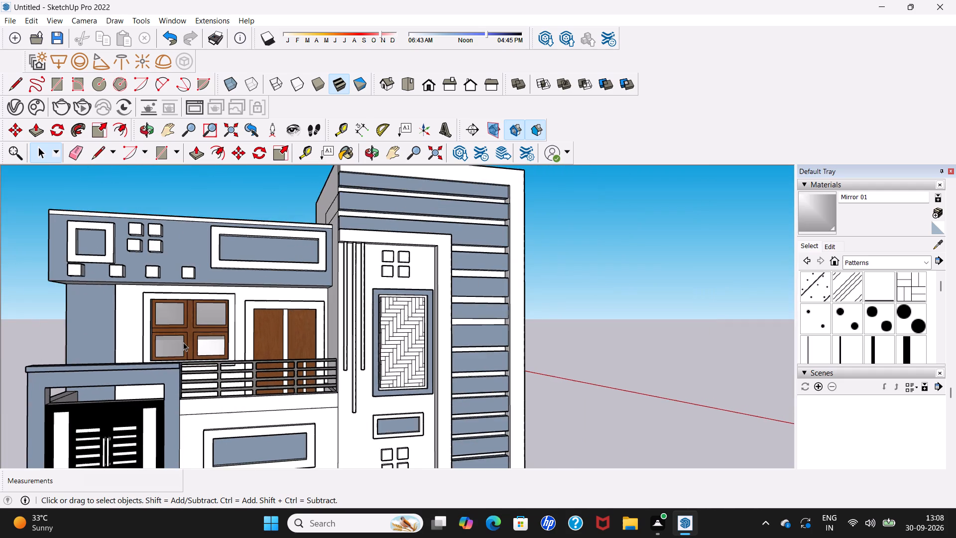
scroll(183, 342, "down", 4)
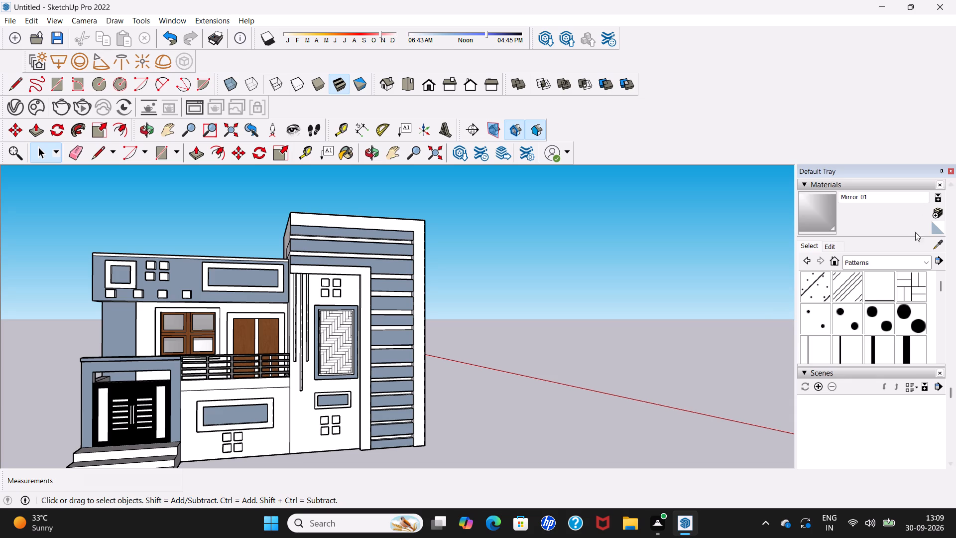
Paint the raised border of the small panel below the herringbone panel white with Color M00 from the Colors collection.
left_click(929, 264)
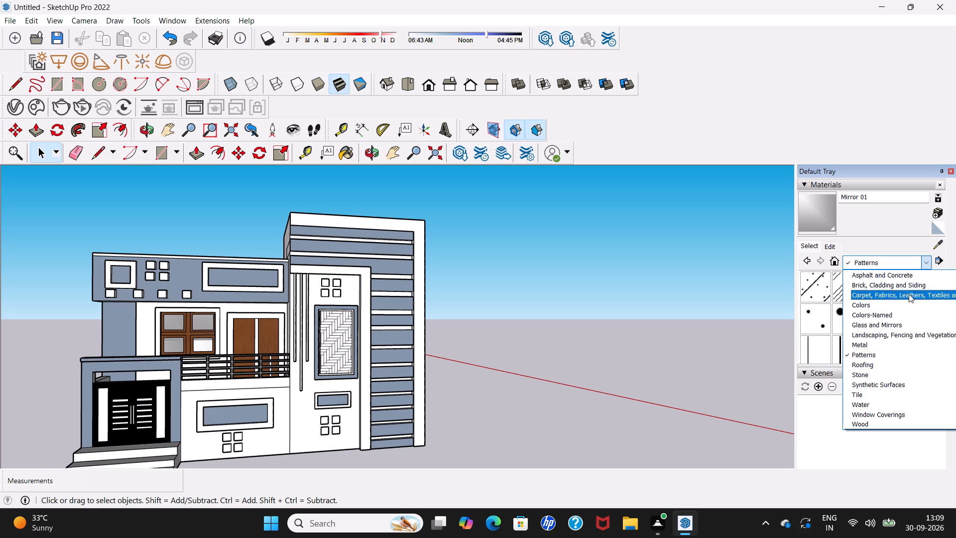
left_click(899, 307)
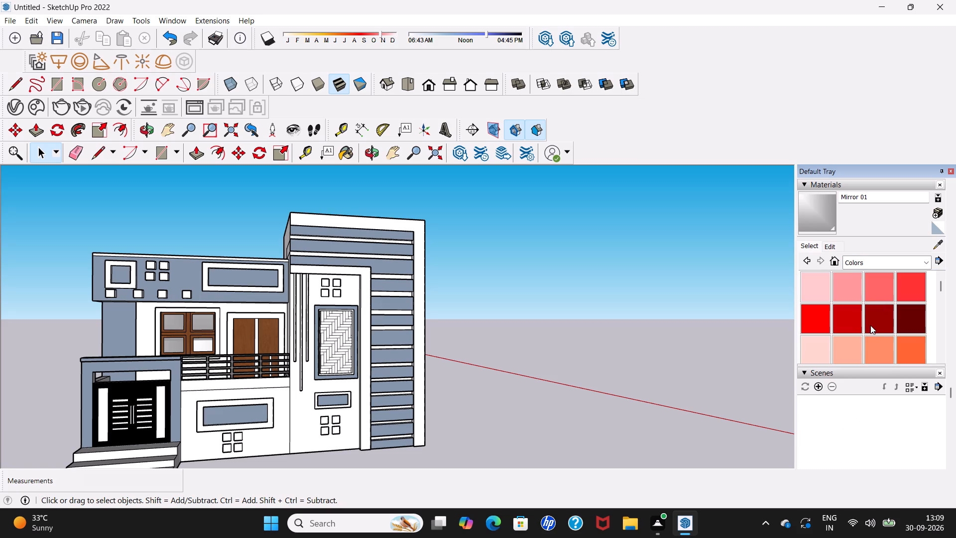
scroll(872, 322, "down", 3)
scroll(872, 320, "up", 4)
scroll(872, 320, "down", 15)
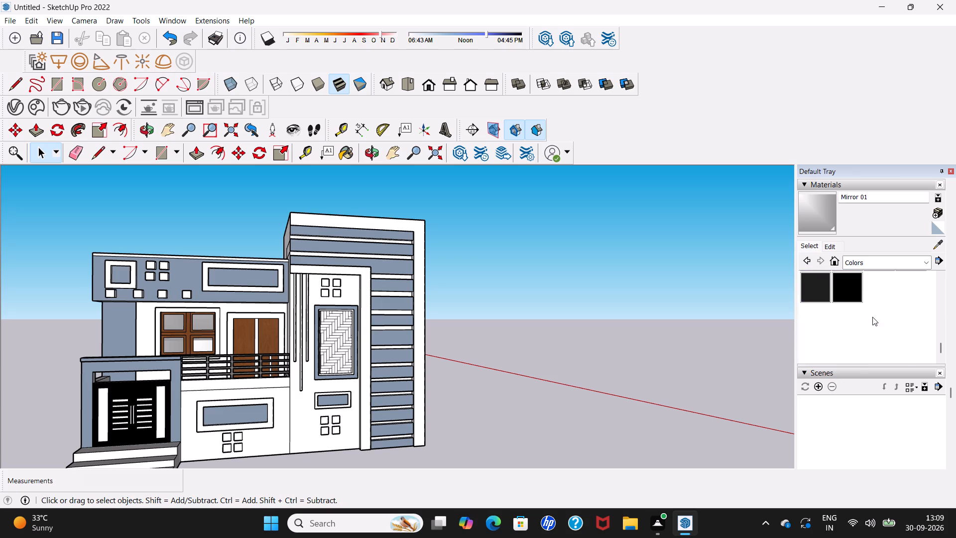
scroll(872, 317, "up", 2)
left_click(823, 342)
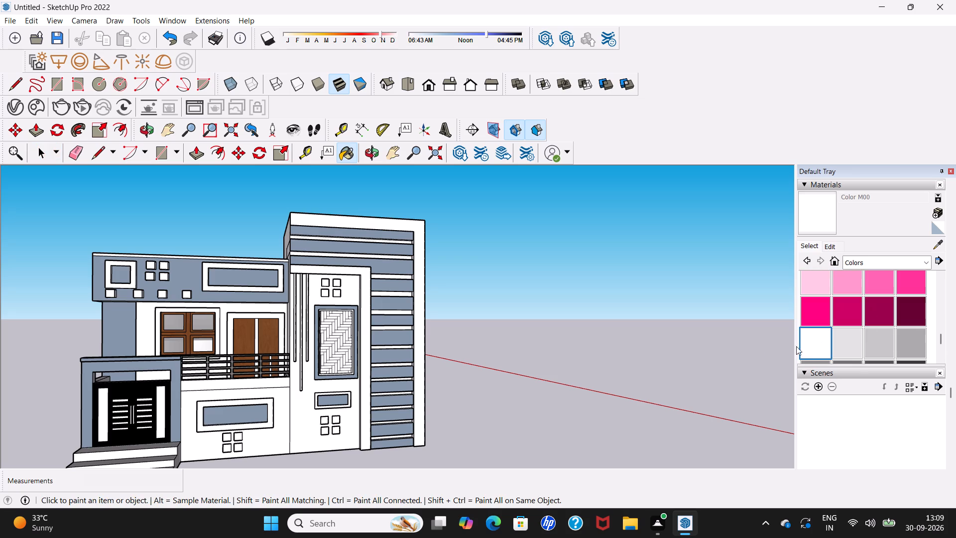
scroll(310, 363, "up", 4)
scroll(319, 406, "up", 5)
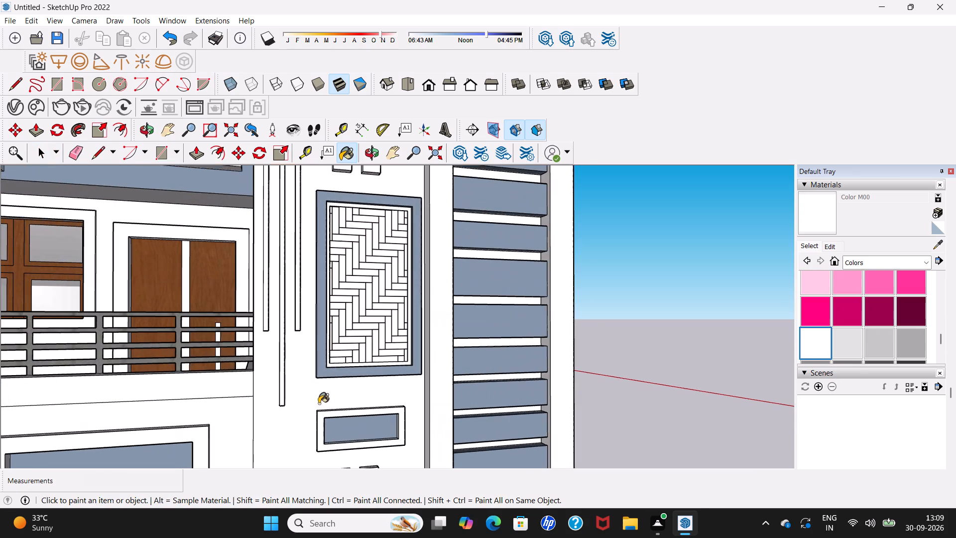
scroll(322, 413, "up", 6)
left_click(321, 418)
scroll(321, 408, "down", 3)
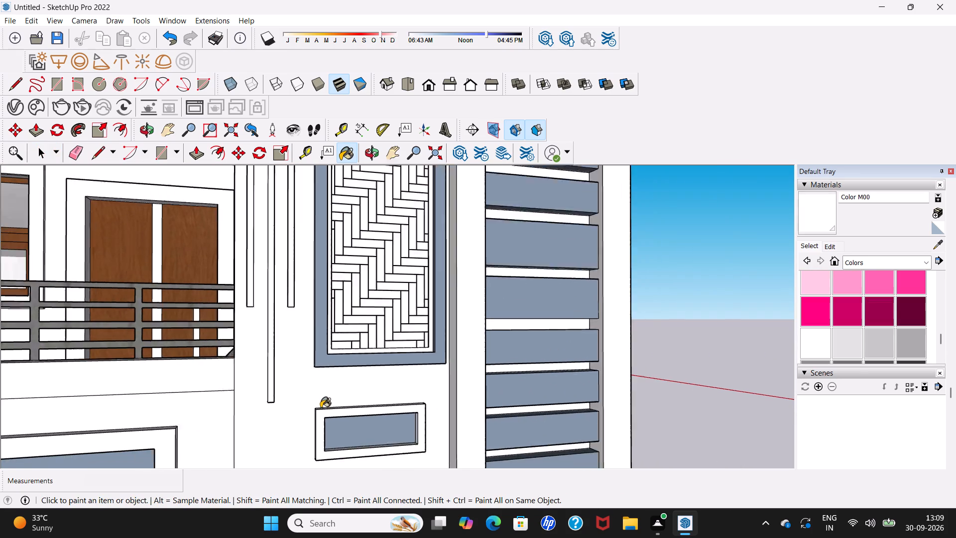
scroll(321, 408, "down", 3)
Paint the small panel border's top and left edges and the adjoining tower wall with white Color M00.
middle_click_drag(305, 417, 414, 425)
scroll(369, 425, "up", 2)
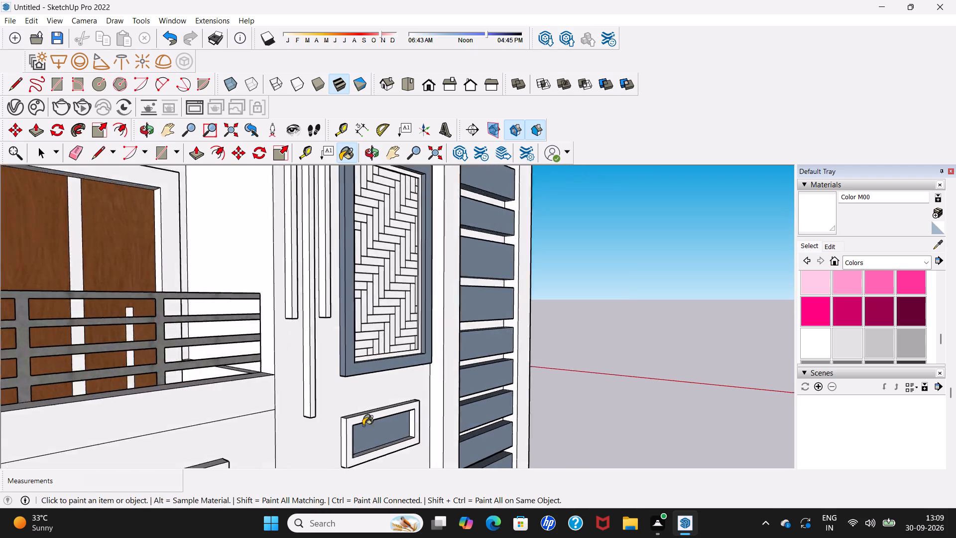
scroll(363, 425, "up", 4)
left_click(346, 407)
left_click(333, 425)
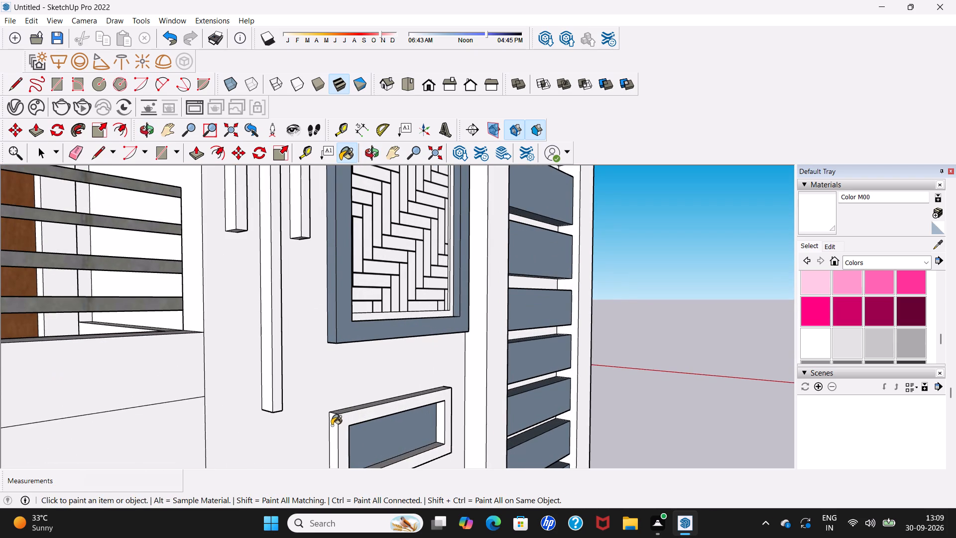
left_click(311, 395)
Paint eight consecutive slate-gray bands on the narrow part of the striped tower with gray Color M05.
scroll(309, 390, "down", 8)
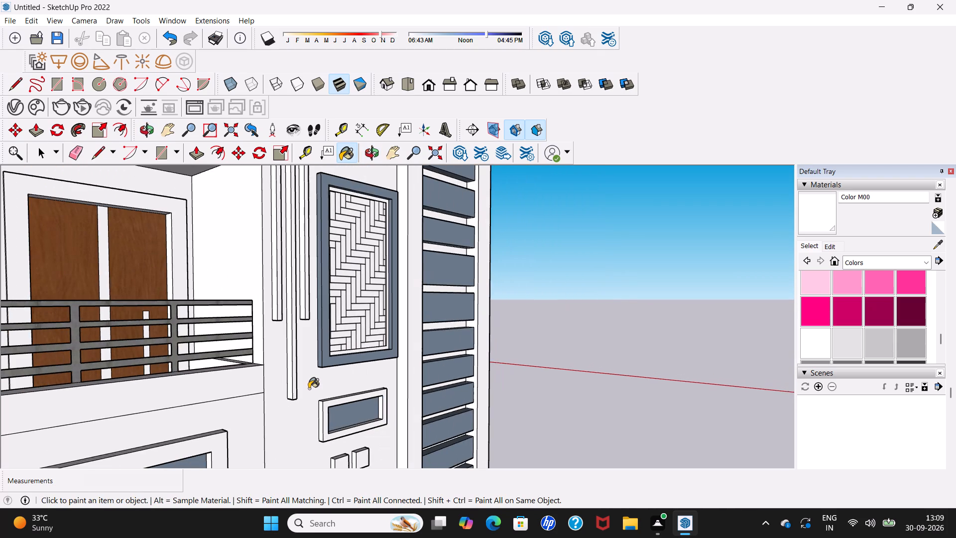
middle_click_drag(304, 389, 169, 386)
scroll(169, 383, "down", 6)
scroll(383, 360, "down", 3)
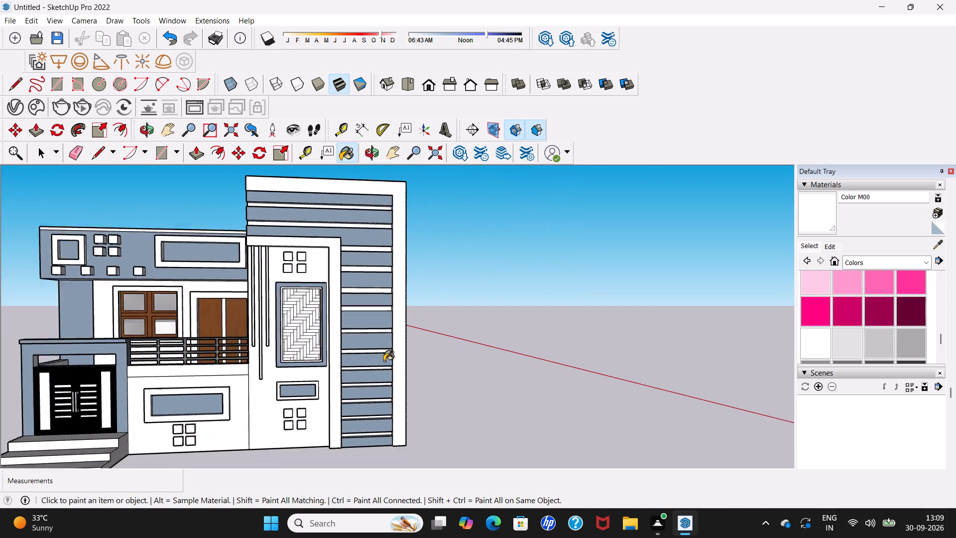
scroll(384, 361, "down", 1)
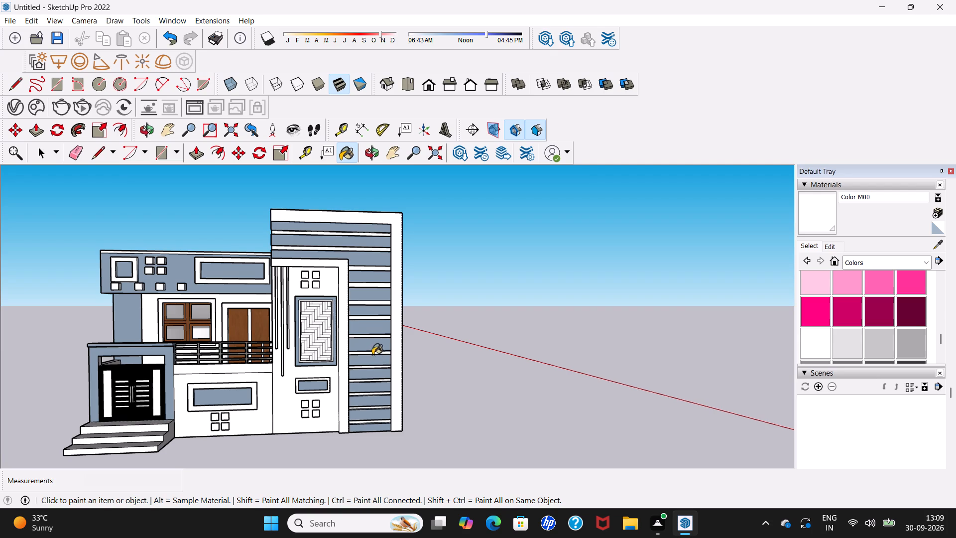
scroll(854, 334, "down", 2)
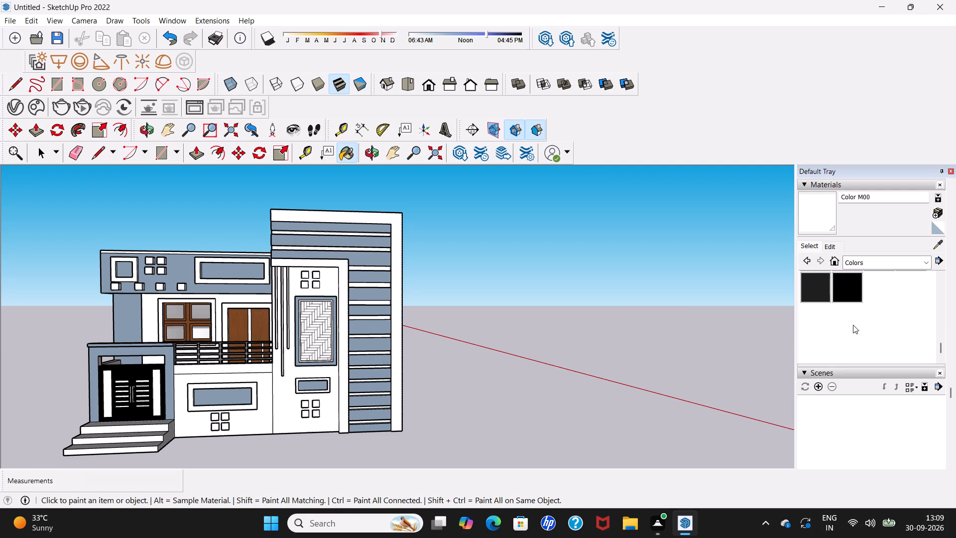
scroll(853, 325, "up", 2)
scroll(853, 326, "down", 1)
left_click(849, 321)
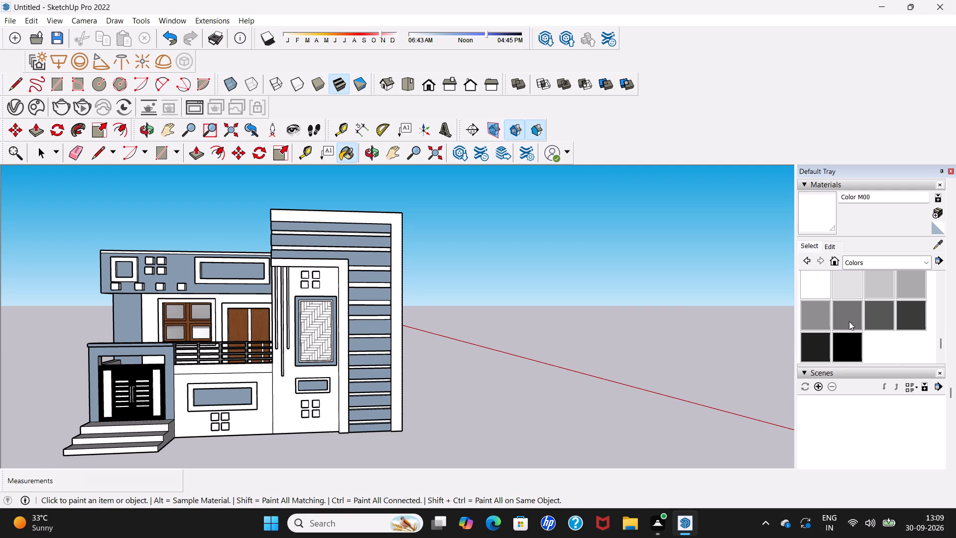
scroll(420, 336, "up", 6)
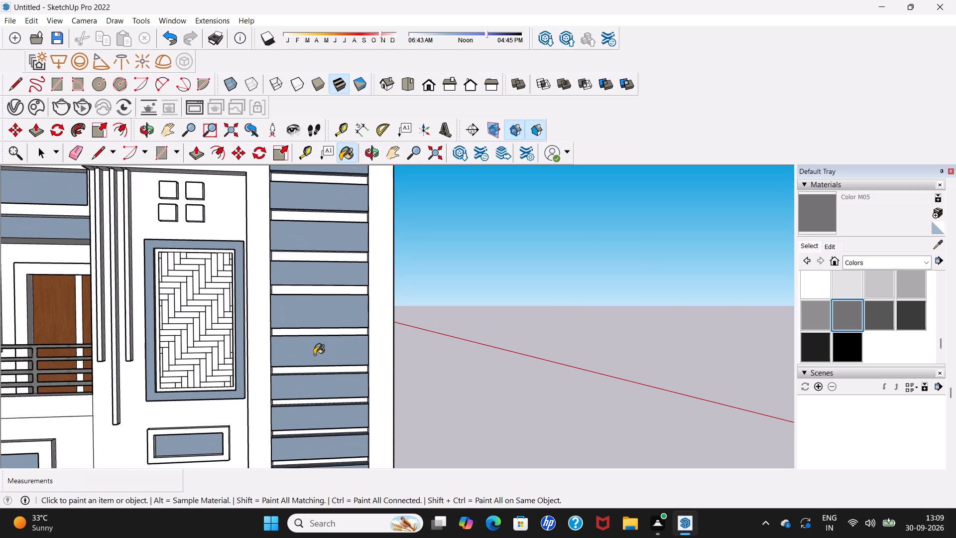
left_click(314, 355)
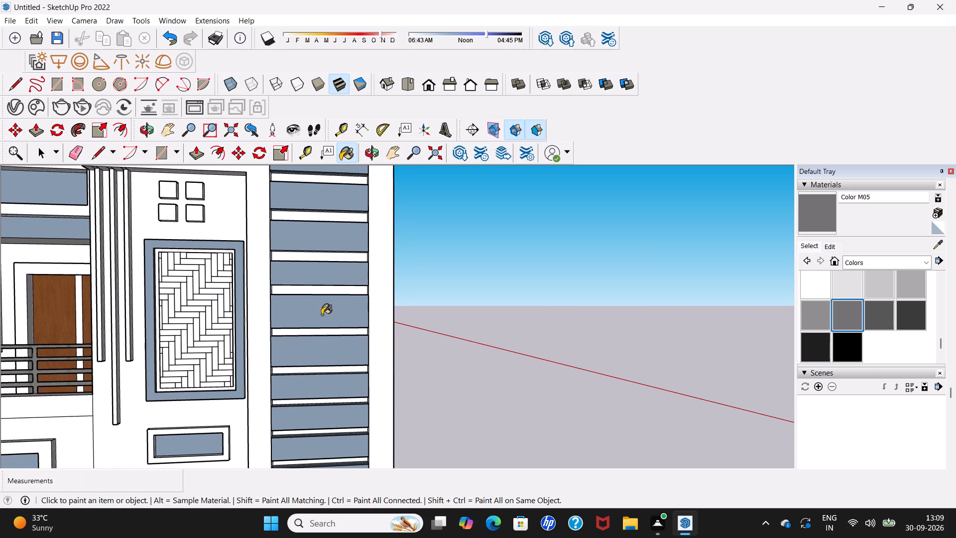
left_click(322, 315)
left_click(325, 269)
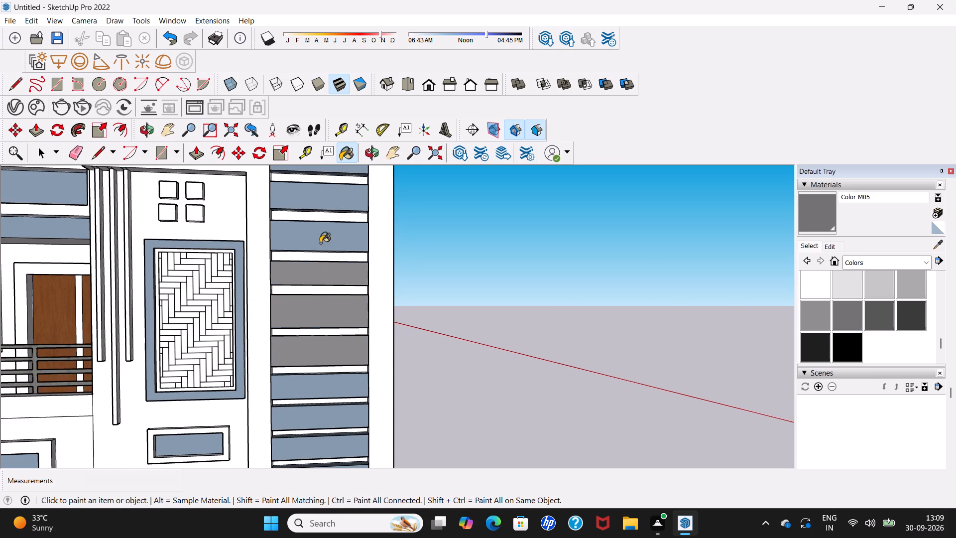
left_click(320, 243)
left_click(320, 197)
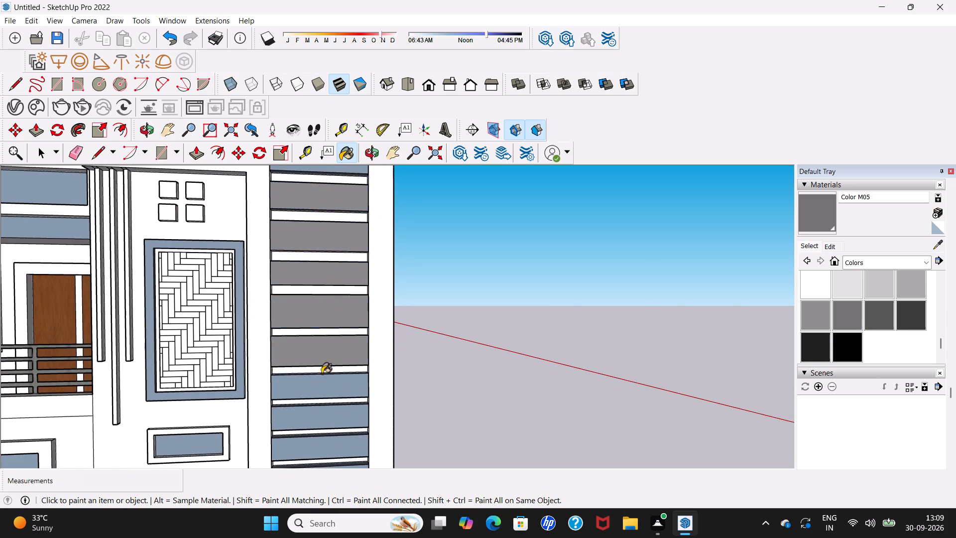
left_click(321, 383)
left_click(316, 425)
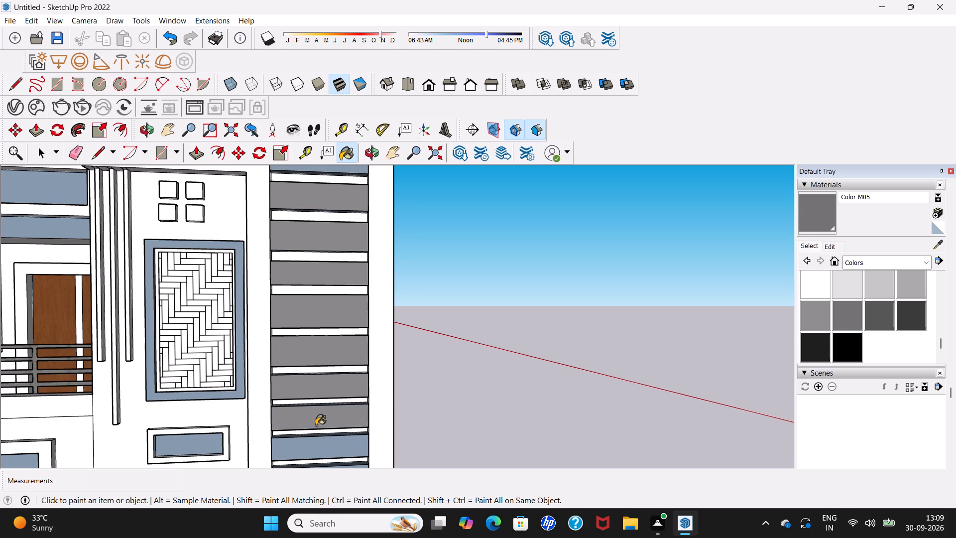
left_click(316, 445)
Paint the front faces of the remaining bands at the base of the striped tower with gray Color M05.
scroll(315, 442, "down", 7)
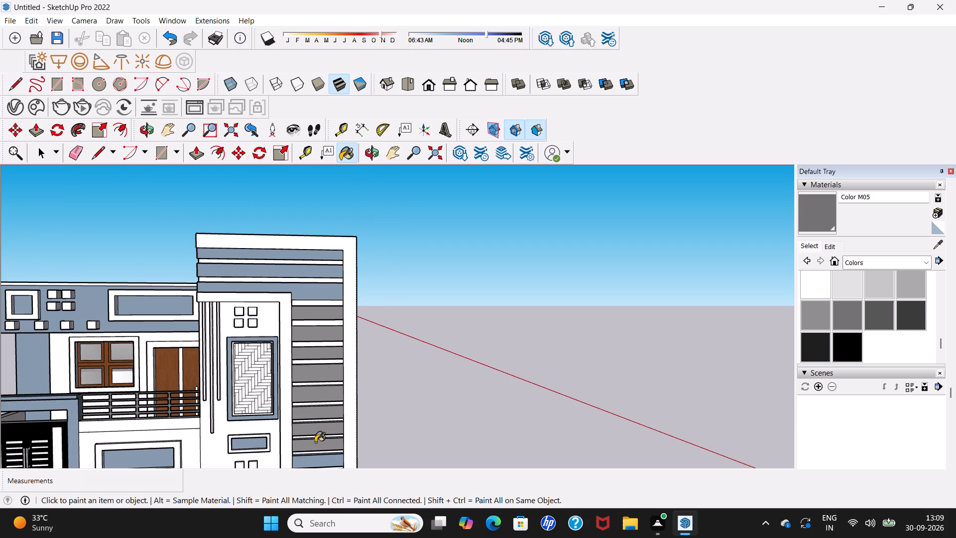
middle_click_drag(315, 442, 339, 340, "shift")
scroll(339, 345, "up", 4)
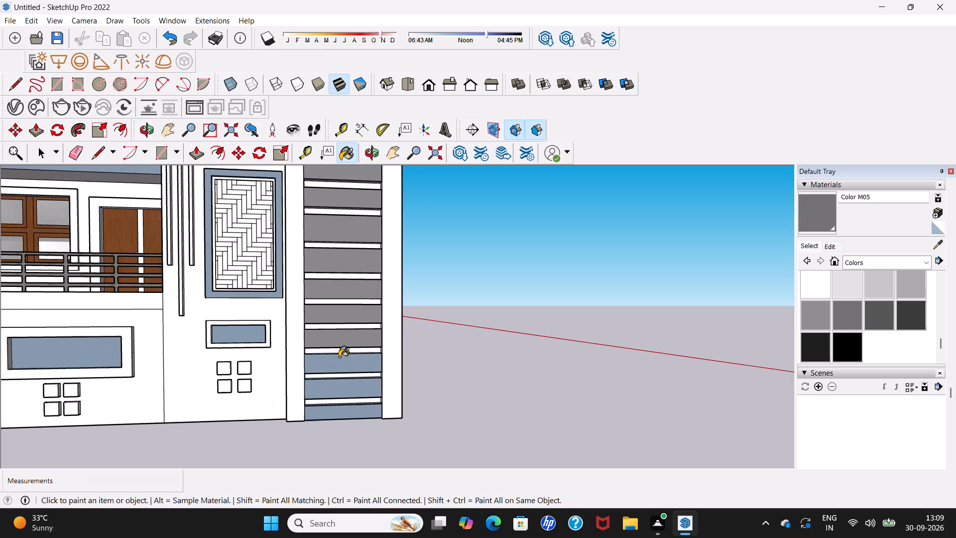
left_click(339, 357)
left_click(339, 394)
left_click(339, 406)
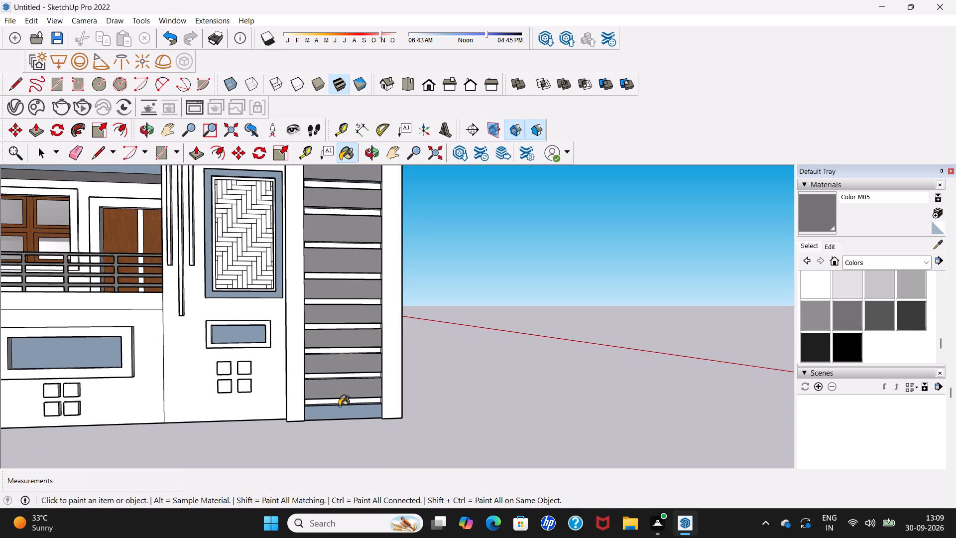
scroll(324, 439, "up", 5)
left_click(328, 405)
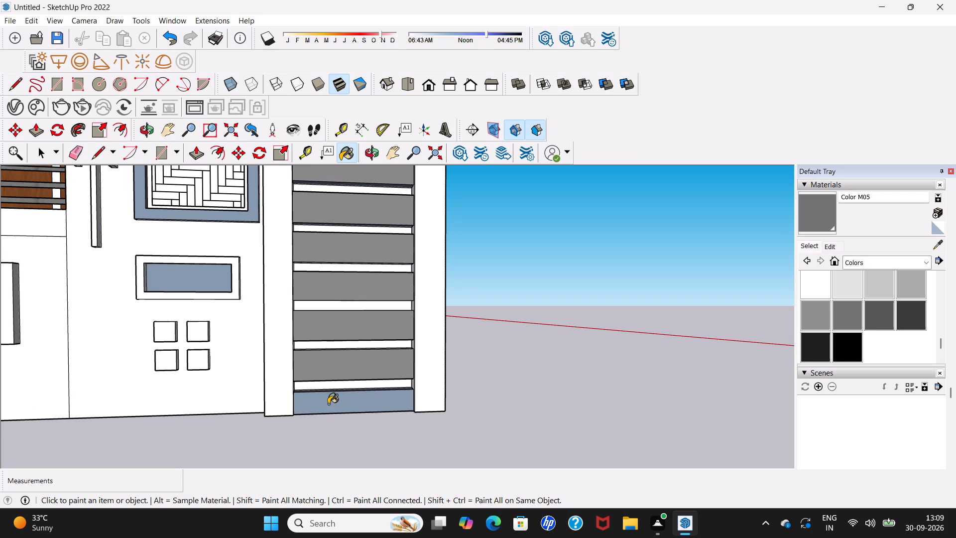
Paint the top faces of the three lowest bands on the striped tower with gray Color M05.
middle_click_drag(327, 394, 332, 454)
scroll(329, 438, "up", 6)
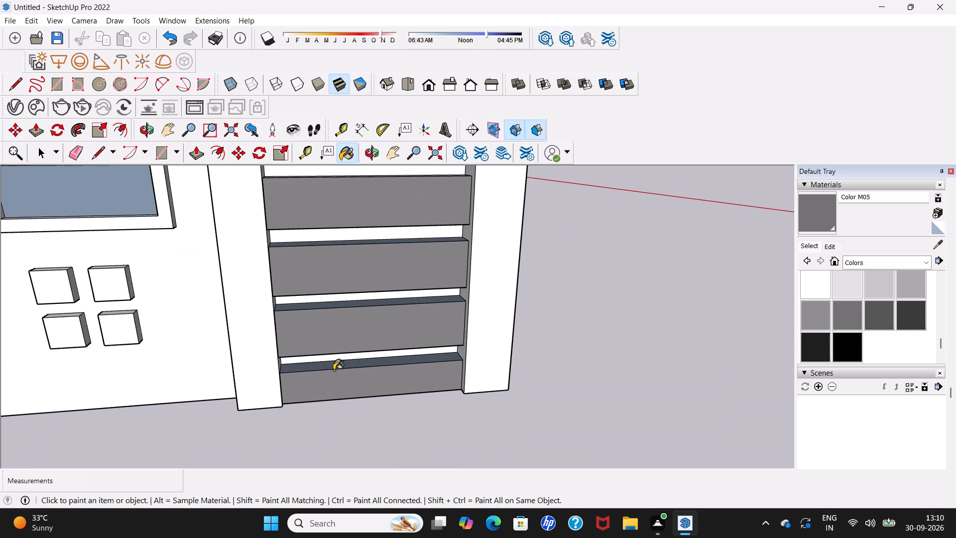
left_click(339, 362)
scroll(357, 293, "up", 5)
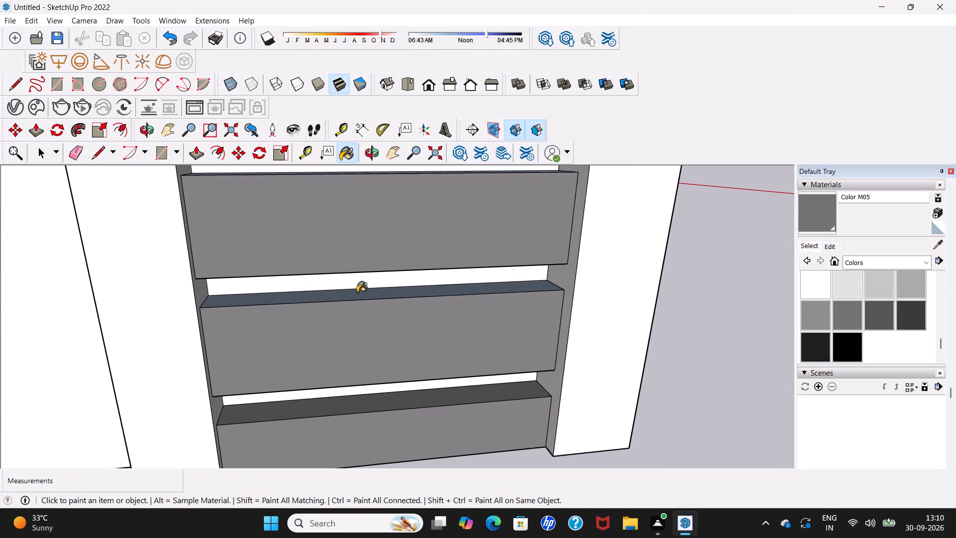
left_click(357, 292)
scroll(357, 294, "down", 7)
scroll(369, 247, "up", 1)
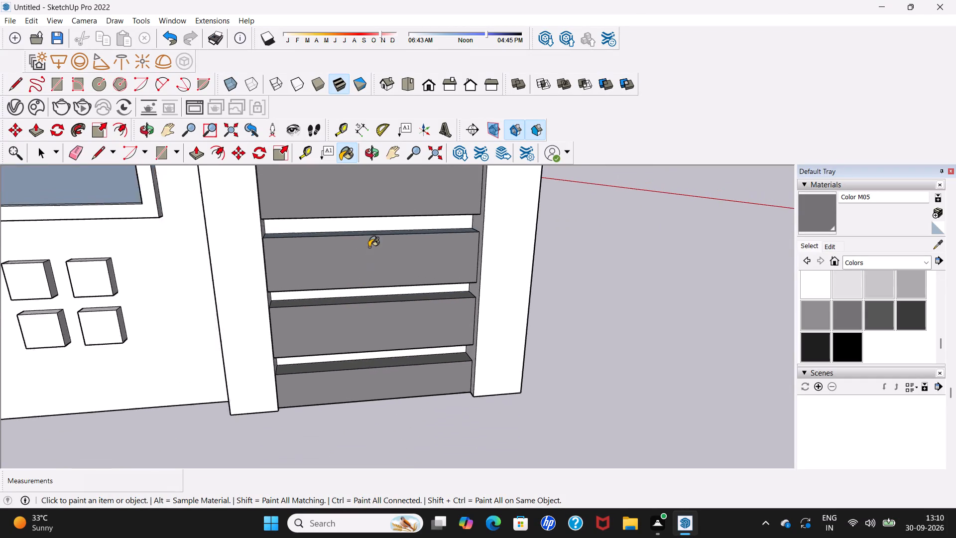
scroll(369, 247, "up", 5)
left_click(372, 224)
scroll(372, 224, "down", 9)
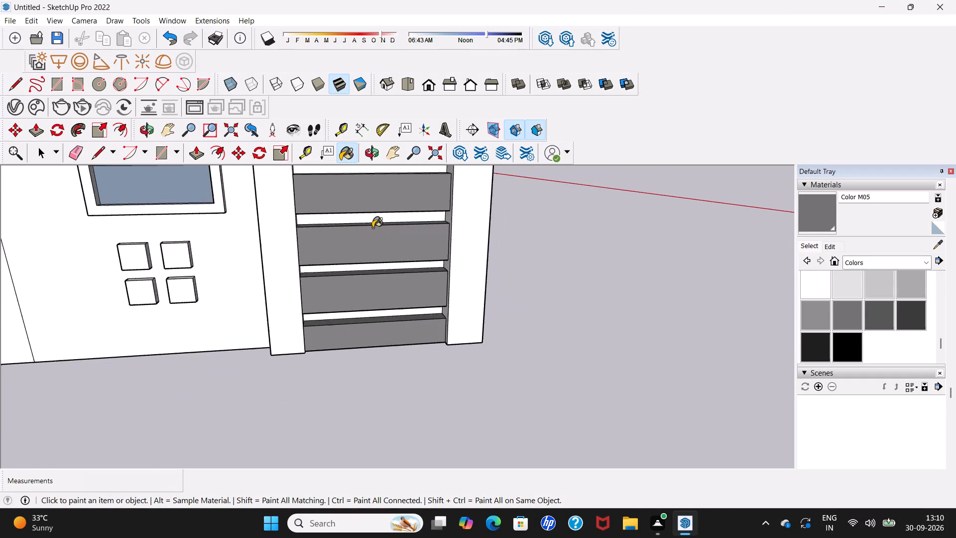
scroll(372, 228, "down", 6)
Paint the recessed faces of the small panel below the herringbone and the wide panel below the balcony with gray Color M05.
middle_click_drag(375, 225, 539, 303, "shift")
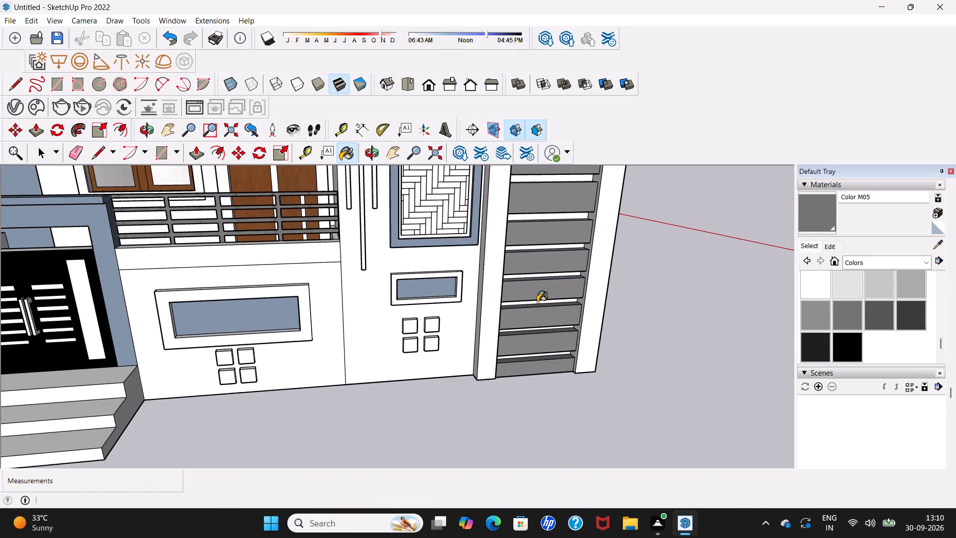
scroll(527, 294, "up", 2)
left_click(417, 294)
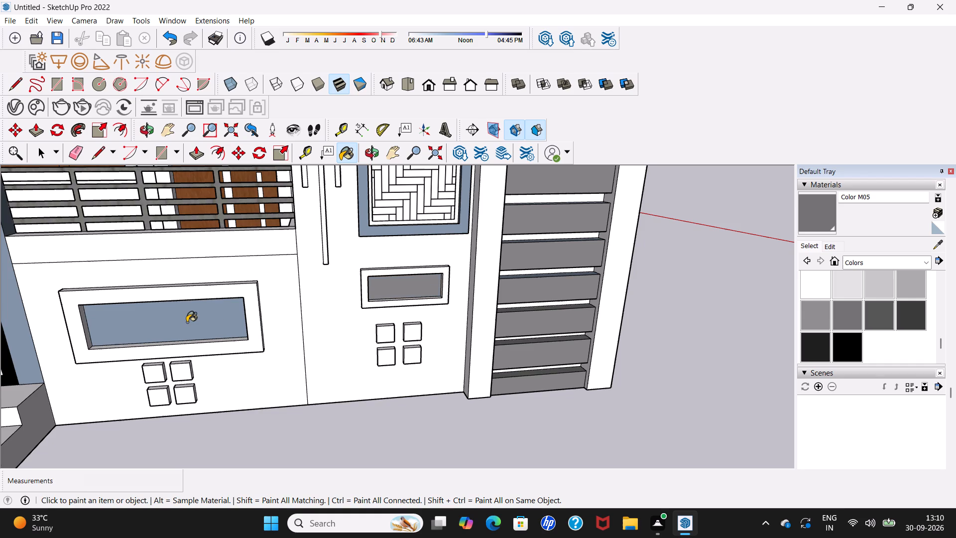
left_click(187, 322)
Paint the front face of the herringbone panel's frame with gray Color M05.
scroll(187, 320, "down", 12)
scroll(232, 284, "up", 8)
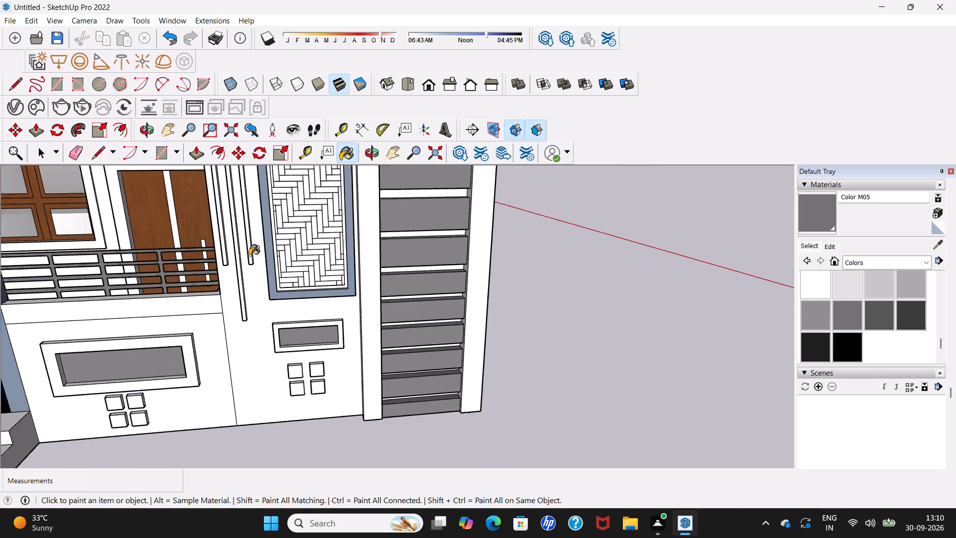
scroll(249, 256, "up", 3)
left_click(274, 233)
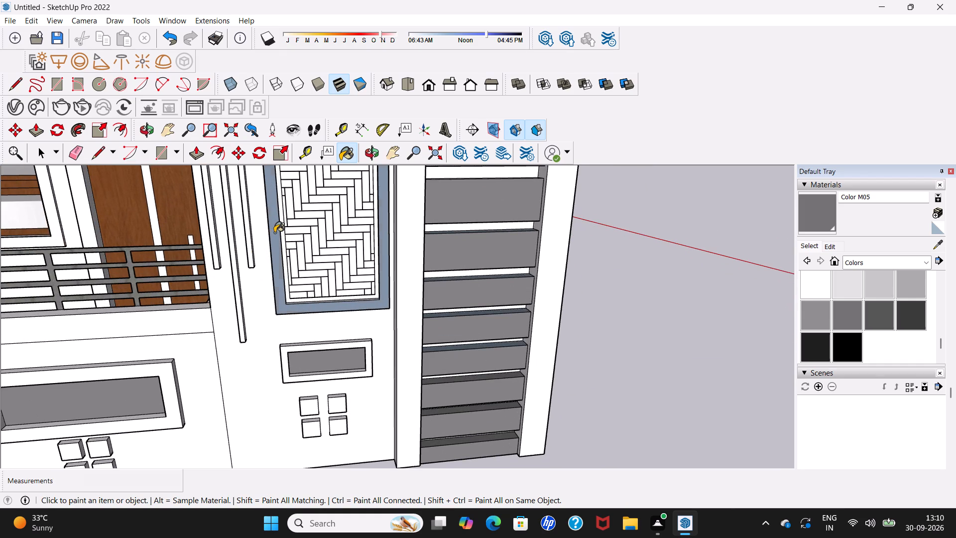
Paint the herringbone frame's outer left side and inner right side with gray Color M05.
scroll(274, 233, "down", 19)
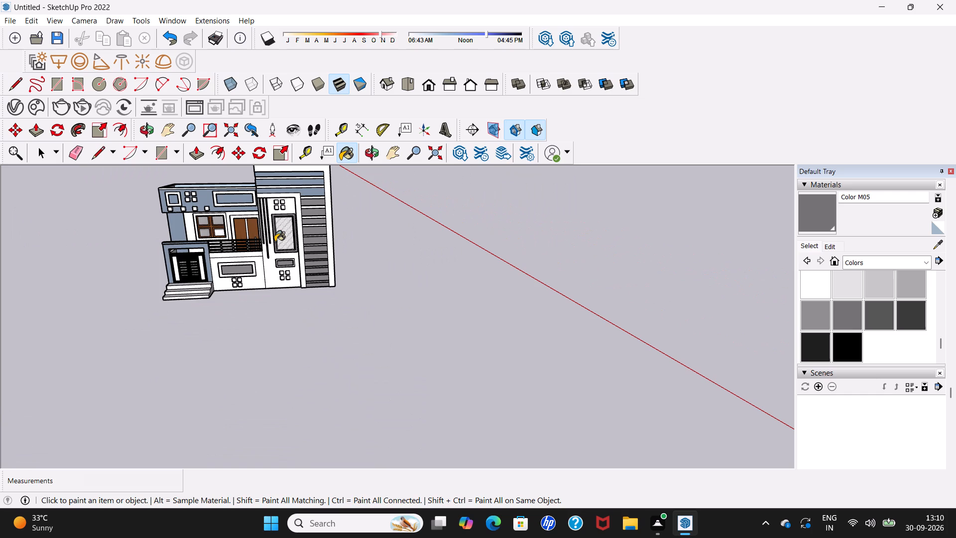
middle_click_drag(275, 242, 311, 372, "shift")
middle_click_drag(310, 370, 415, 283)
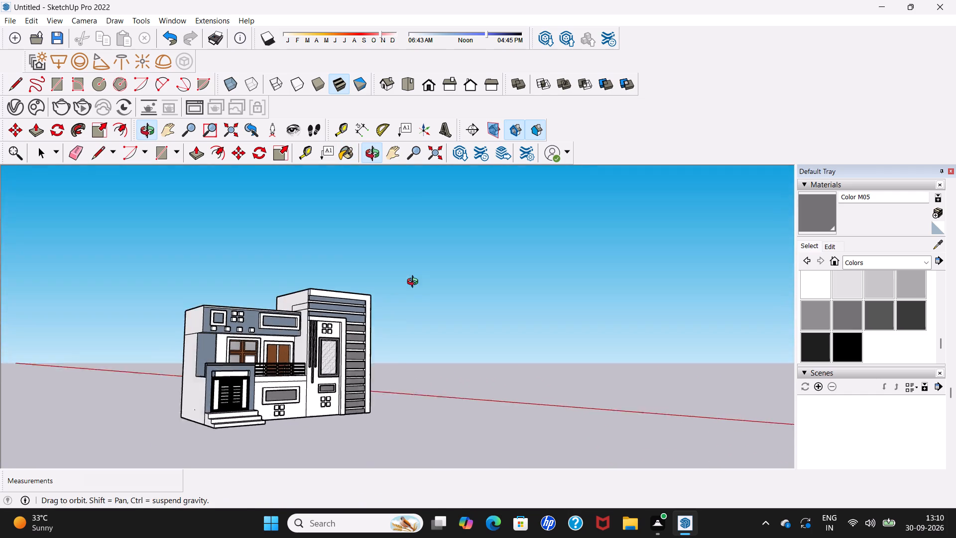
middle_click_drag(415, 283, 423, 279)
scroll(348, 340, "up", 18)
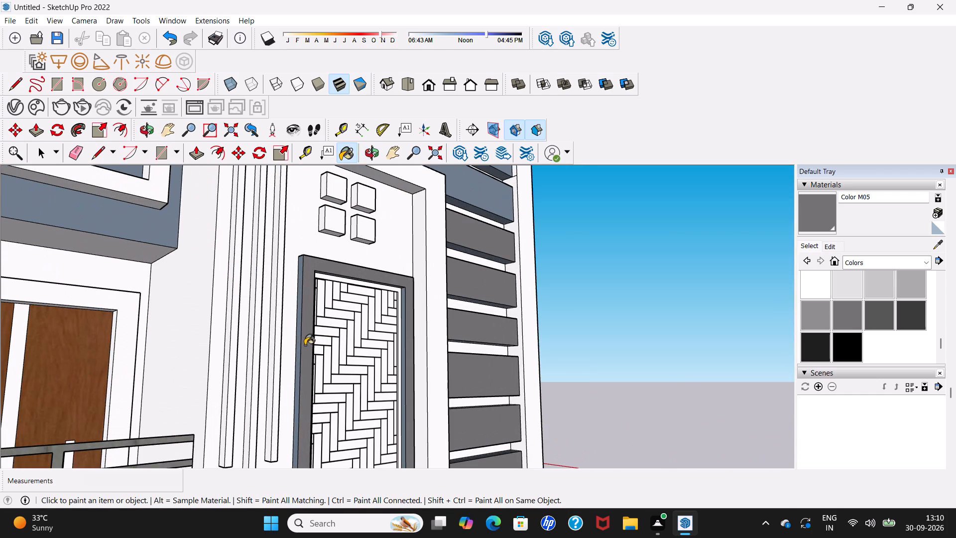
left_click(296, 349)
scroll(285, 348, "up", 6)
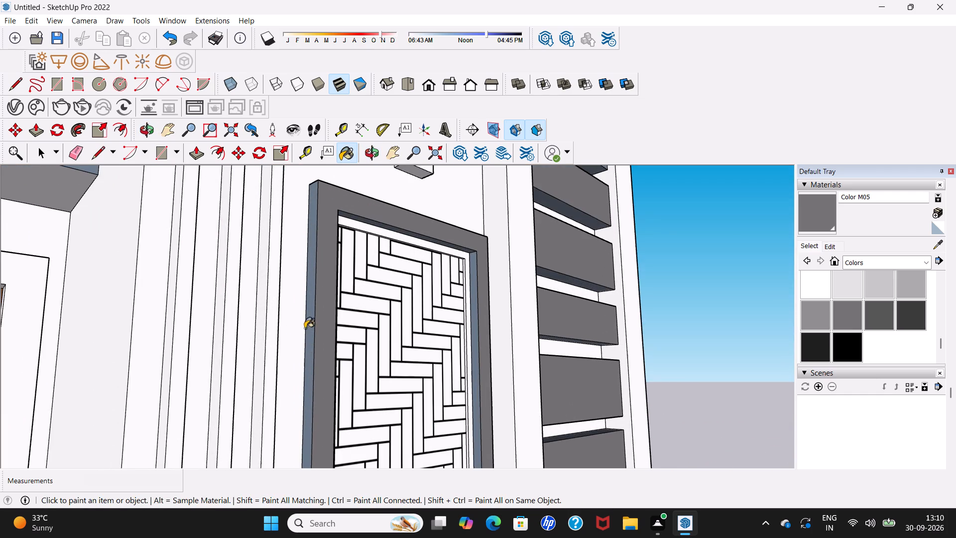
left_click(309, 324)
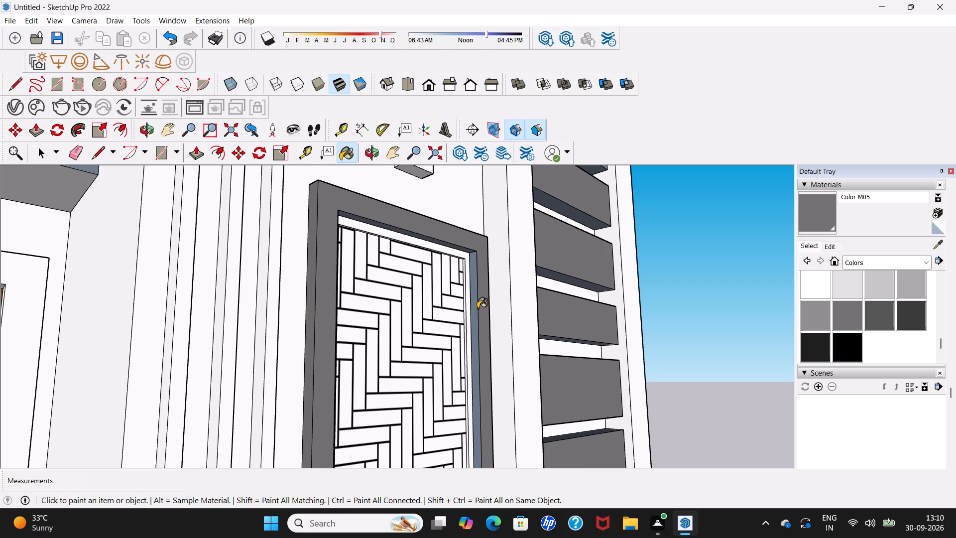
left_click(478, 308)
left_click(474, 313)
Paint the inner underside and the outer top face of the herringbone frame's upper edge with gray Color M05.
middle_click_drag(432, 277, 427, 262)
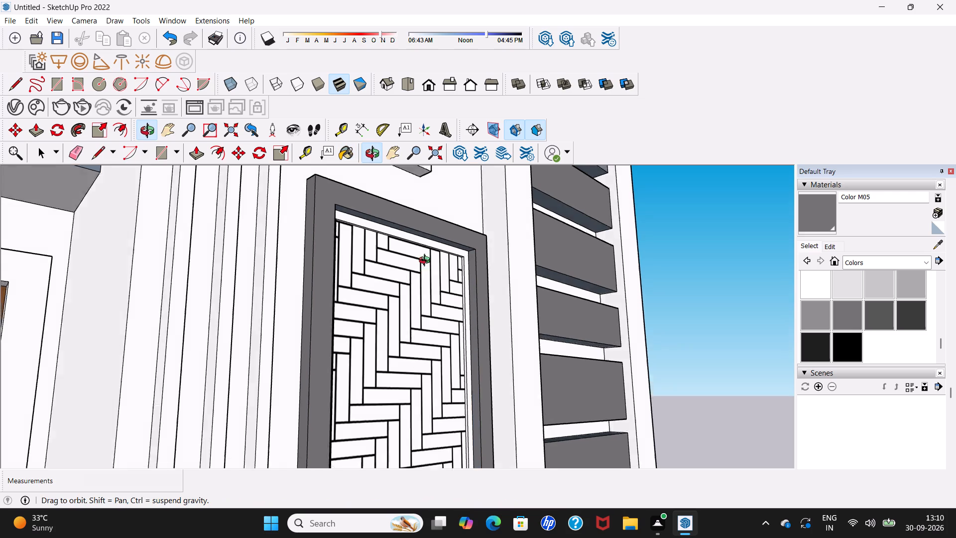
middle_click_drag(427, 262, 416, 215)
scroll(416, 215, "up", 4)
left_click(418, 210)
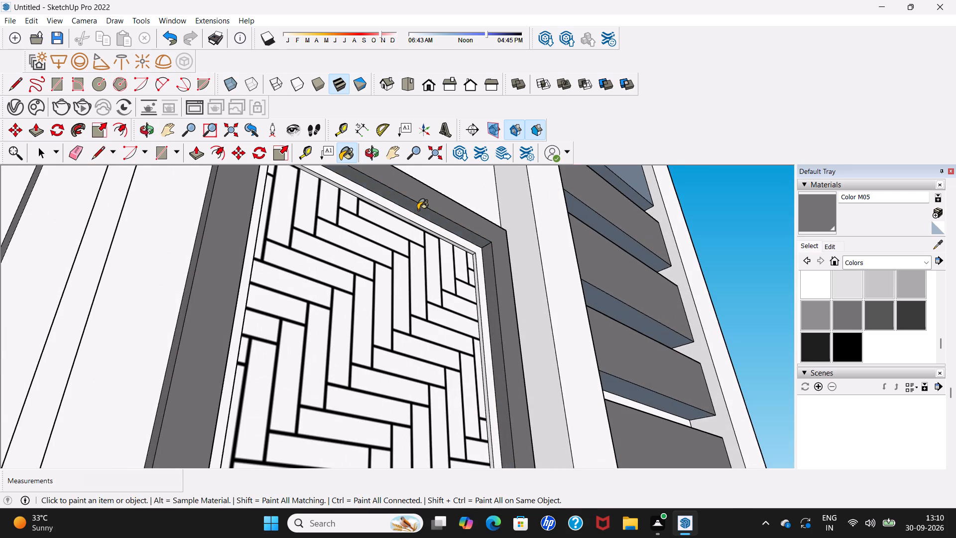
scroll(418, 210, "down", 13)
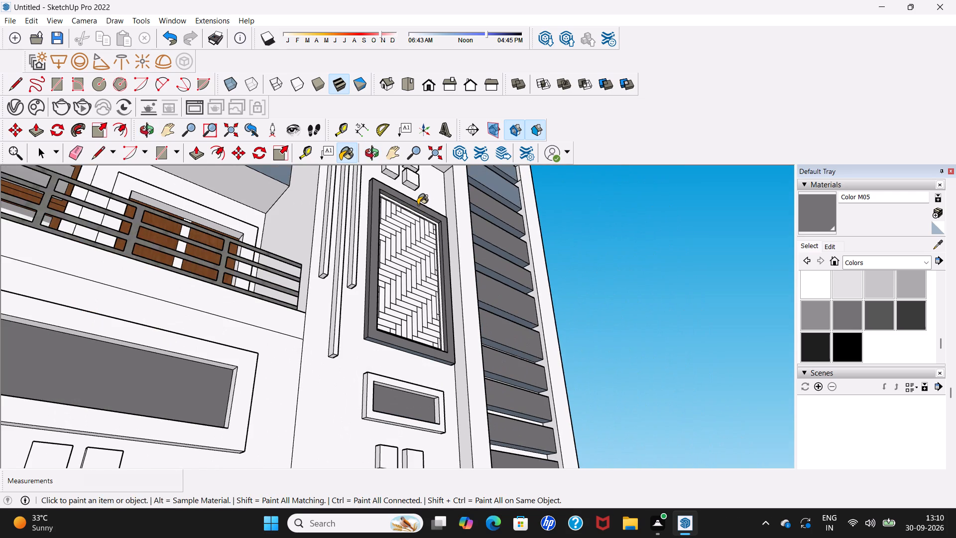
middle_click_drag(418, 208, 413, 249, "shift")
middle_click_drag(418, 227, 415, 362)
scroll(399, 237, "up", 5)
middle_click_drag(389, 221, 386, 260)
scroll(386, 260, "up", 5)
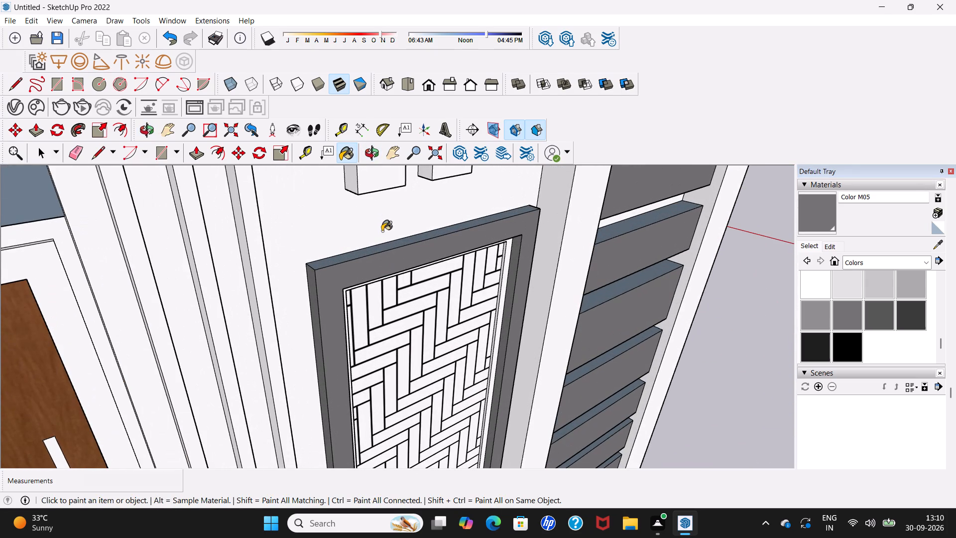
left_click(382, 249)
scroll(382, 248, "down", 5)
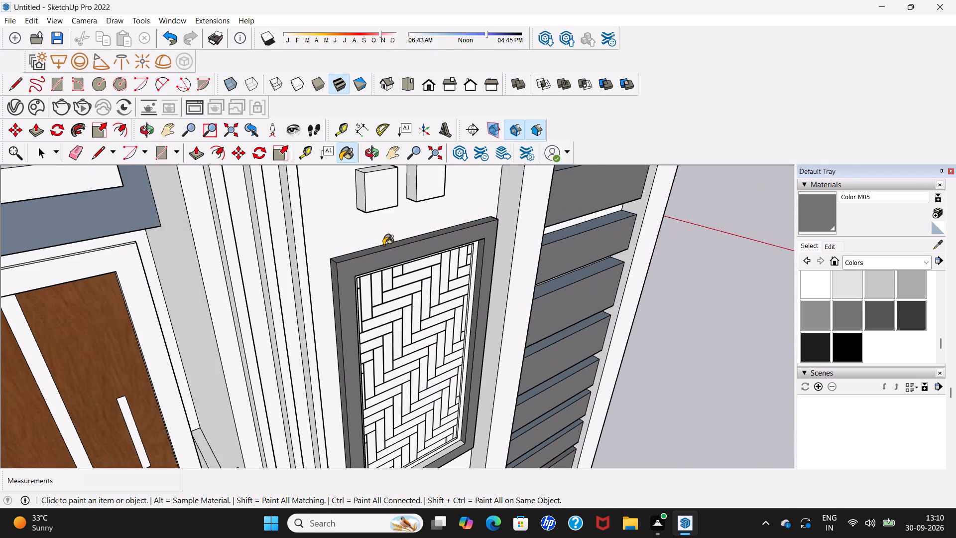
scroll(383, 246, "down", 4)
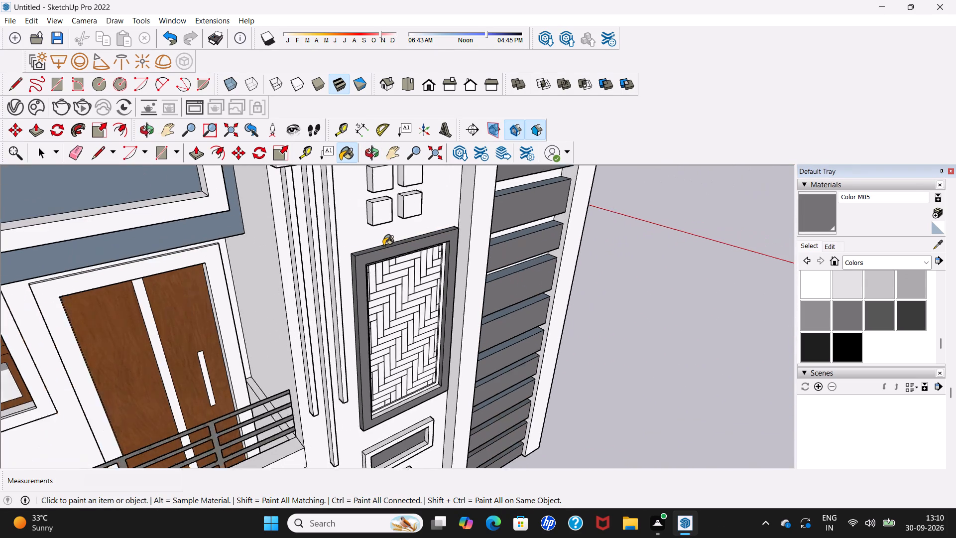
Paint the outer right side of the herringbone frame with gray Color M05.
scroll(383, 246, "down", 2)
middle_click_drag(453, 265, 272, 206)
scroll(380, 265, "up", 6)
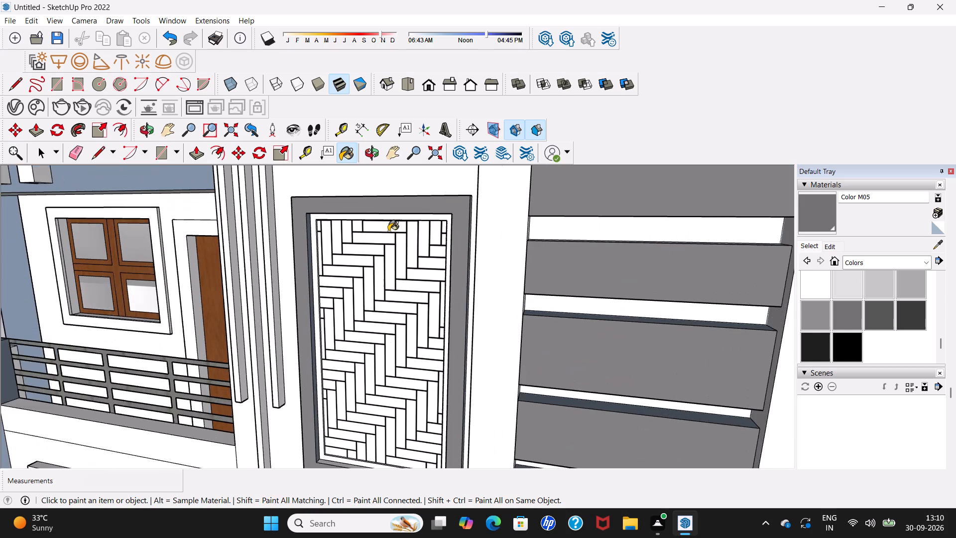
middle_click_drag(447, 267, 430, 284)
scroll(429, 284, "up", 6)
scroll(471, 264, "up", 6)
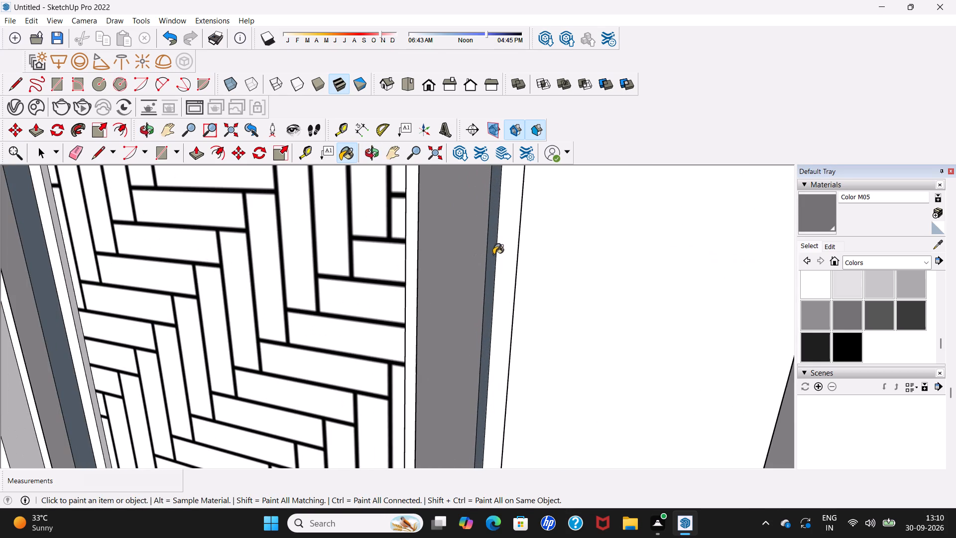
left_click(492, 255)
Paint the underside of the herringbone frame's bottom edge with gray Color M05.
scroll(489, 259, "down", 11)
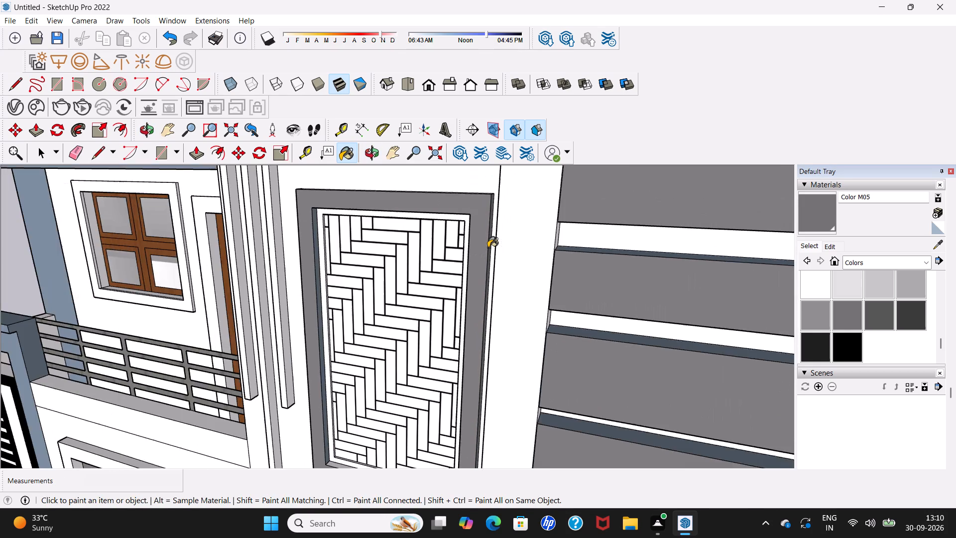
scroll(488, 248, "down", 13)
middle_click_drag(456, 377, 452, 215)
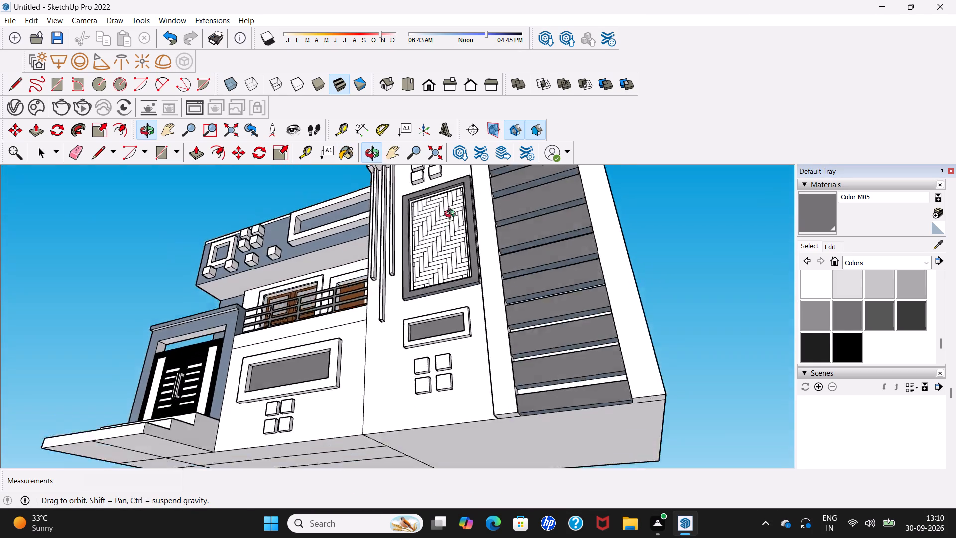
middle_click_drag(452, 215, 464, 188)
scroll(417, 298, "up", 7)
left_click(429, 268)
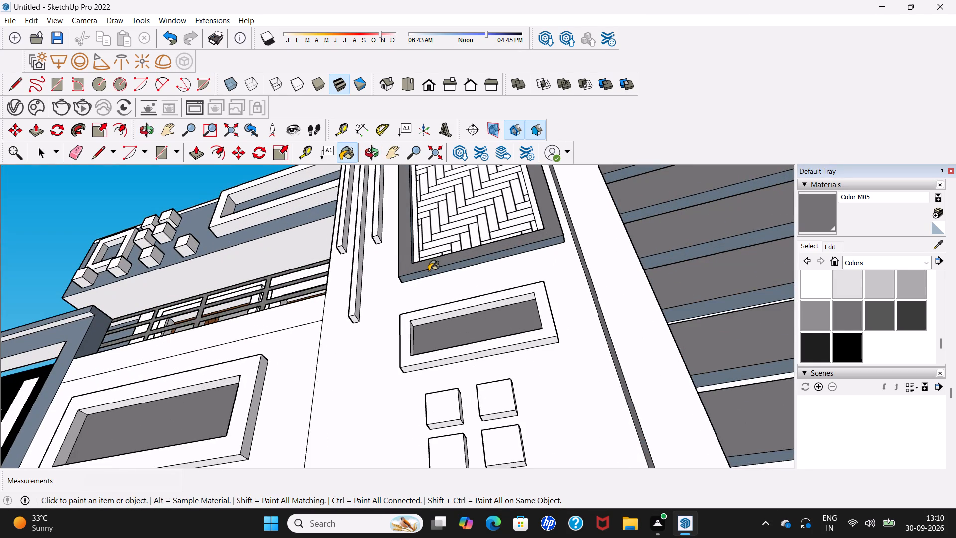
left_click(429, 271)
Paint the undersides of the four bands directly above the tower's lowest band with gray Color M05.
scroll(429, 267, "down", 12)
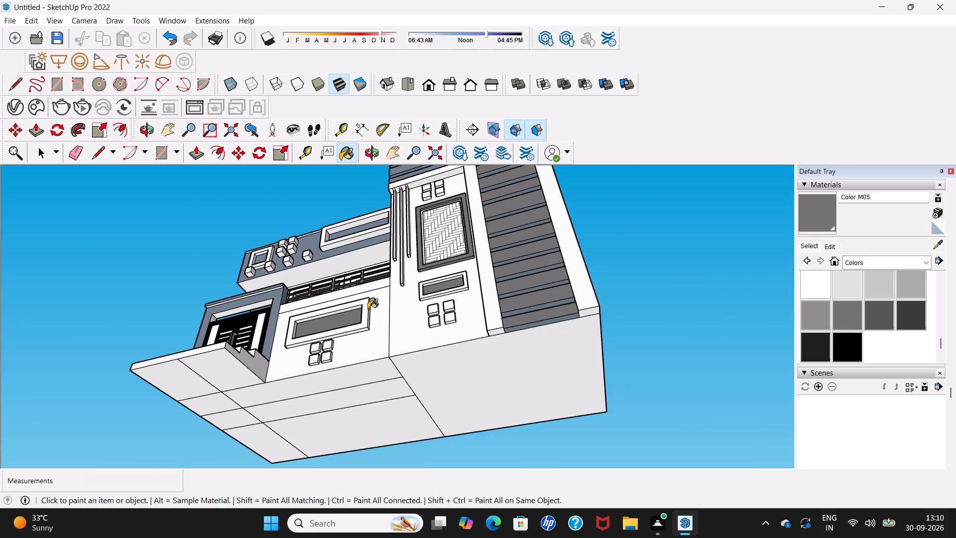
scroll(507, 294, "up", 10)
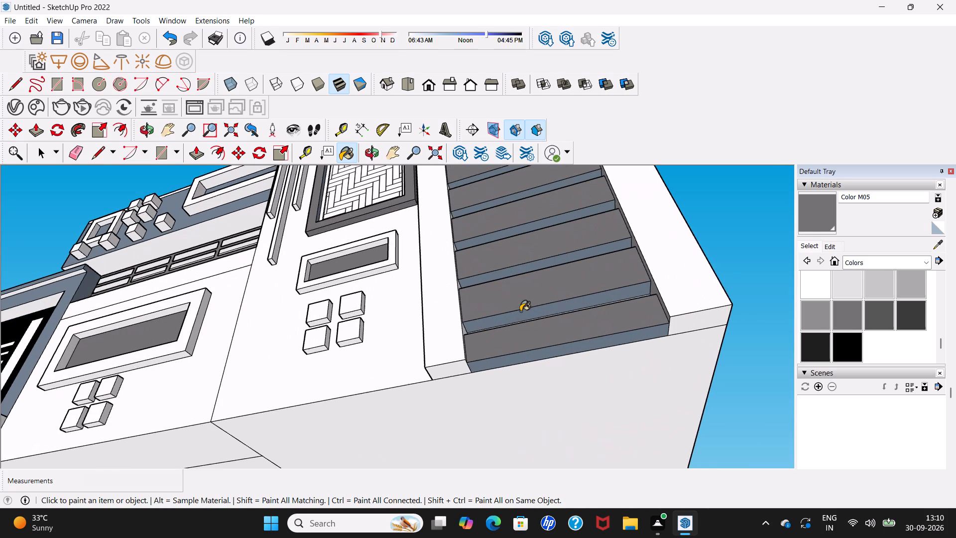
left_click(520, 313)
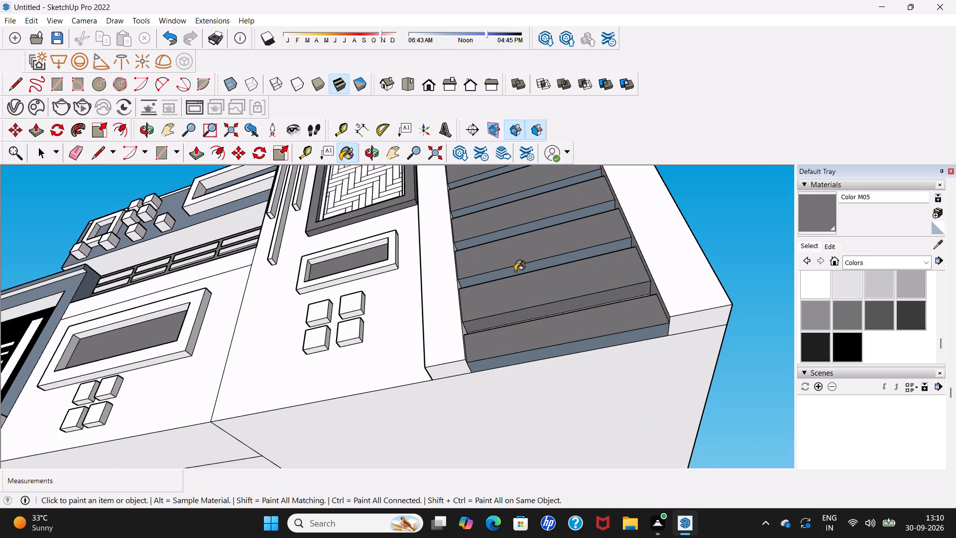
left_click(515, 271)
left_click(509, 229)
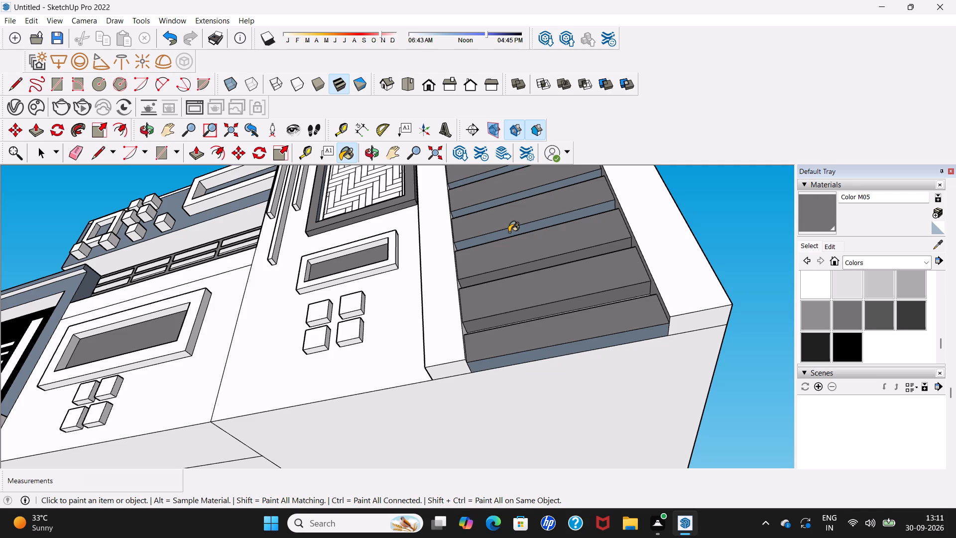
left_click(509, 232)
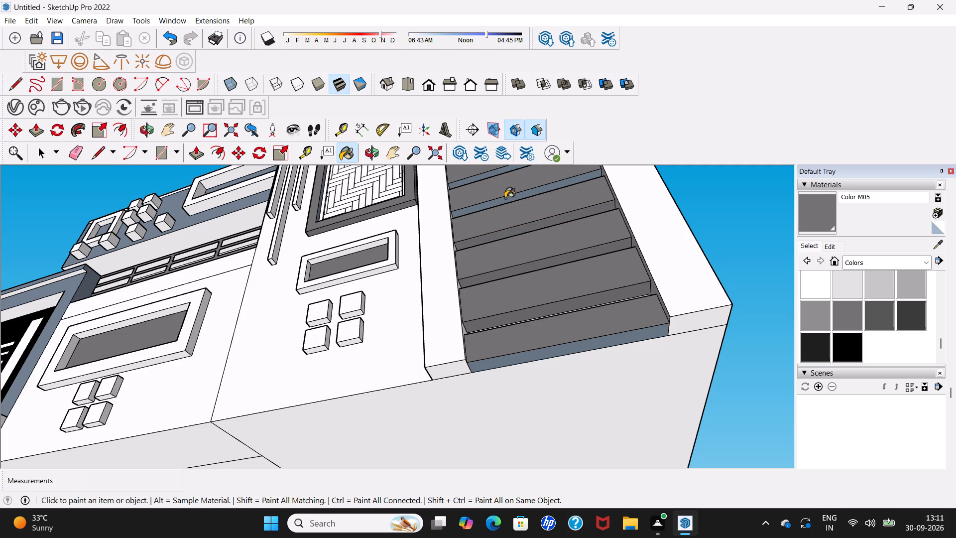
left_click(505, 198)
Paint the undersides of the next two short tower bands, continuing upward, with gray Color M05.
scroll(505, 198, "down", 7)
middle_click_drag(505, 199, 506, 204, "shift")
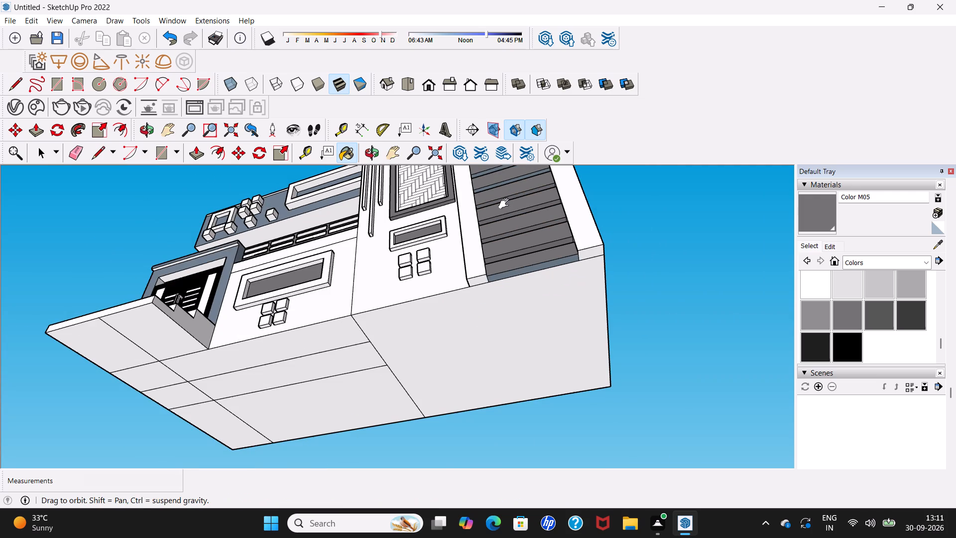
middle_click_drag(506, 204, 501, 307, "shift")
scroll(500, 294, "up", 6)
left_click(503, 267)
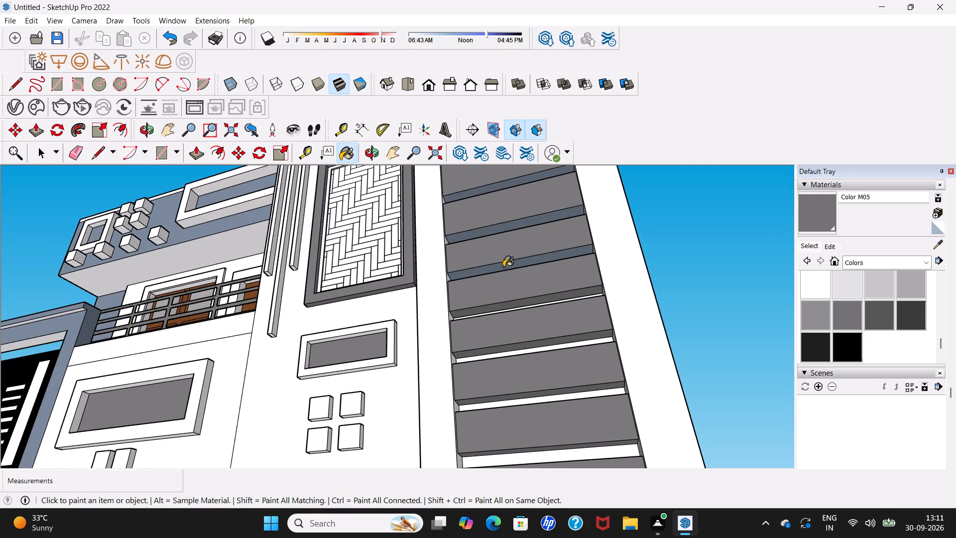
scroll(506, 230, "up", 4)
left_click(506, 223)
Paint the undersides of the following three short tower bands beside the herringbone panel with gray Color M05.
scroll(506, 223, "down", 7)
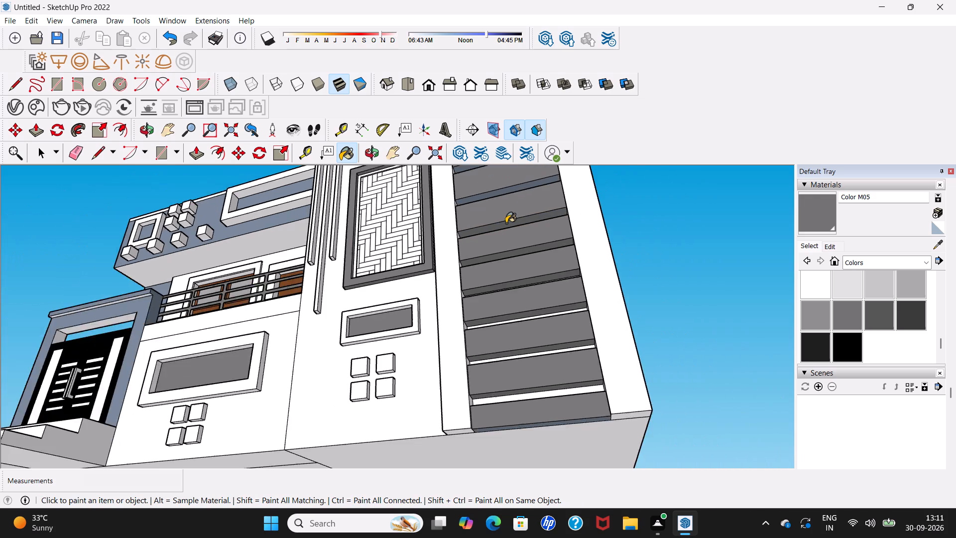
scroll(506, 223, "down", 5)
middle_click(506, 223, "shift")
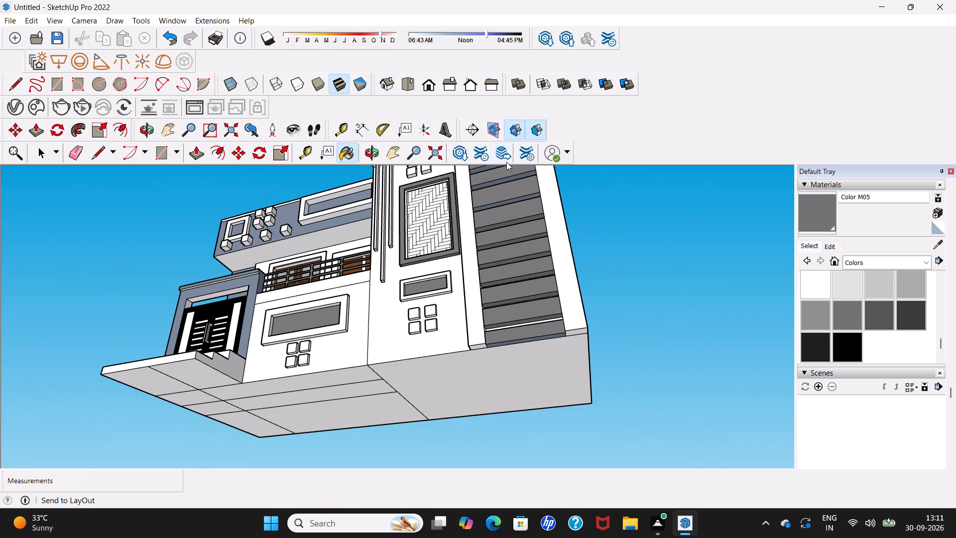
middle_click_drag(506, 188, 506, 281, "shift")
scroll(506, 281, "up", 8)
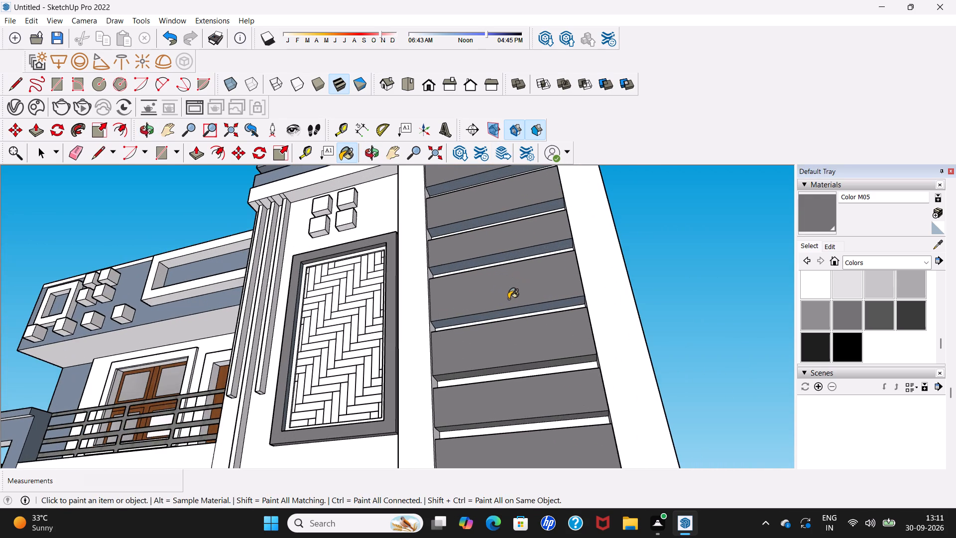
left_click(518, 310)
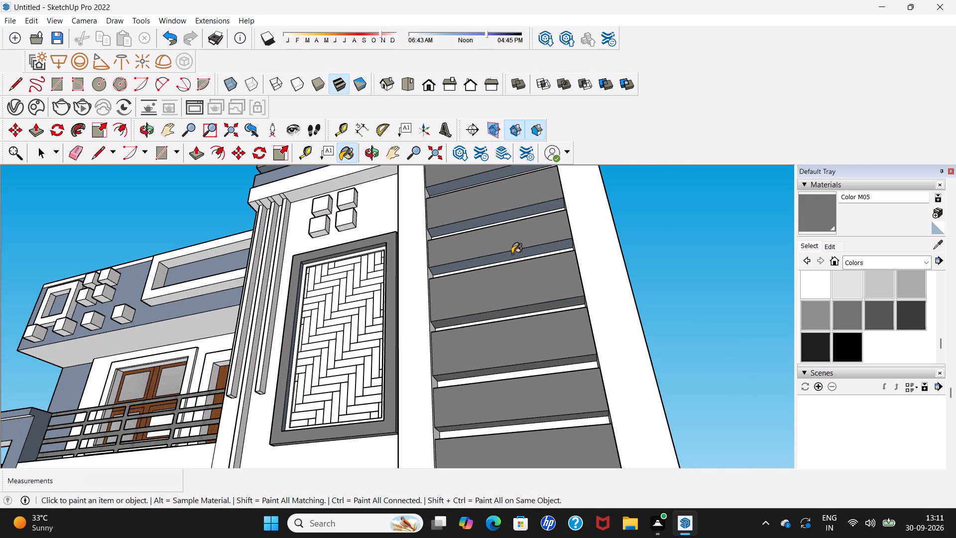
left_click(512, 254)
left_click(512, 214)
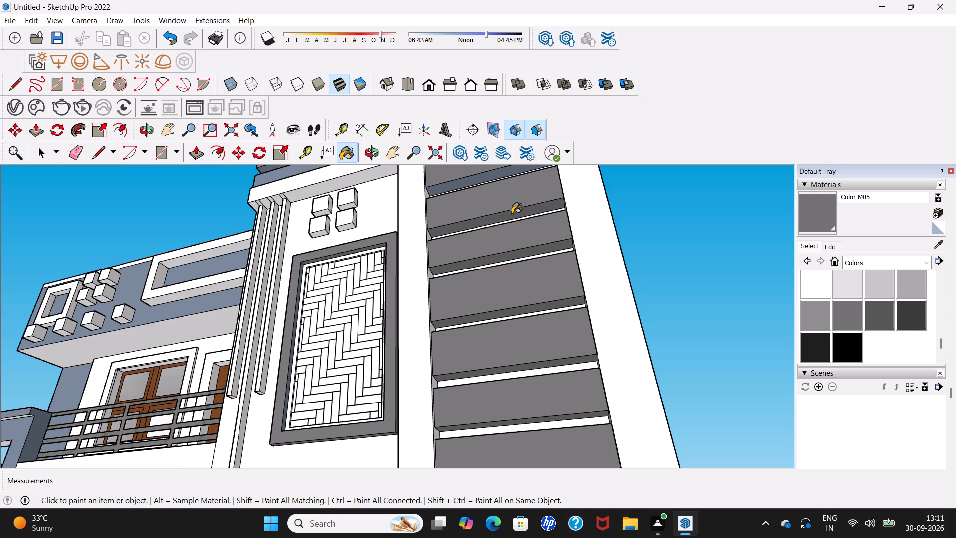
Paint the undersides of the topmost short tower band and the lowest full-width band with gray Color M05.
scroll(512, 212, "down", 5)
scroll(510, 199, "up", 4)
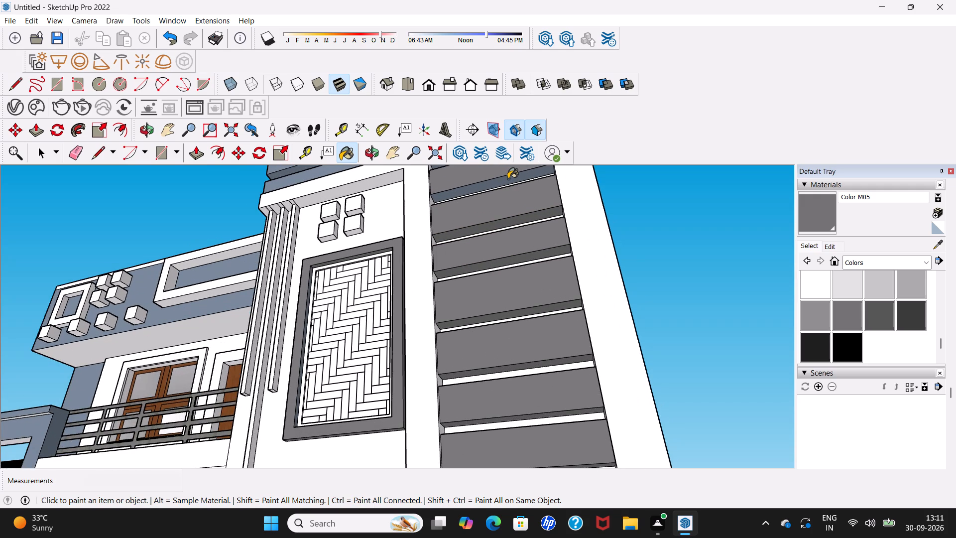
left_click(508, 179)
scroll(508, 182, "down", 6)
middle_click_drag(508, 189, 508, 320)
scroll(504, 316, "up", 6)
left_click(502, 272)
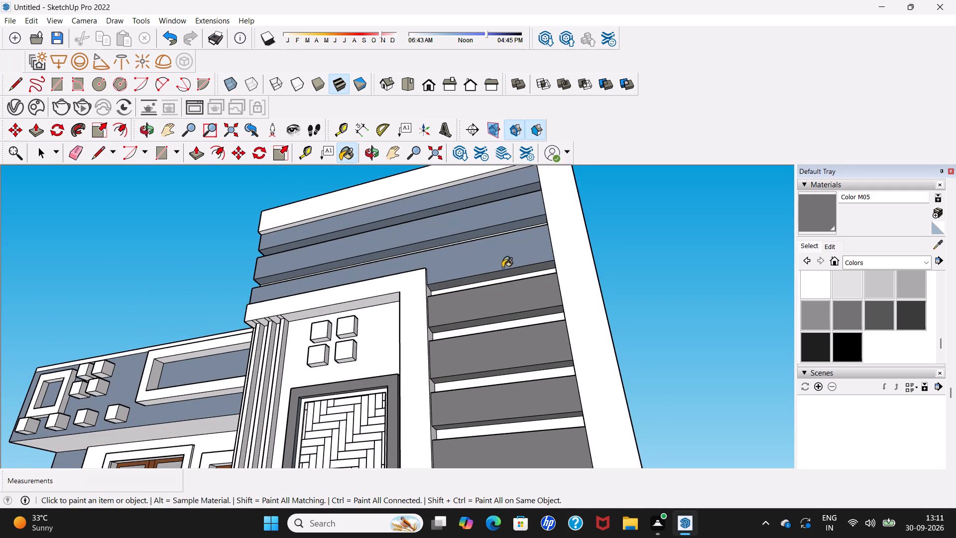
Paint the front faces of the three full-width tower bands and the undersides of the upper two with gray Color M05.
left_click(503, 256)
scroll(503, 226, "up", 3)
left_click(503, 227)
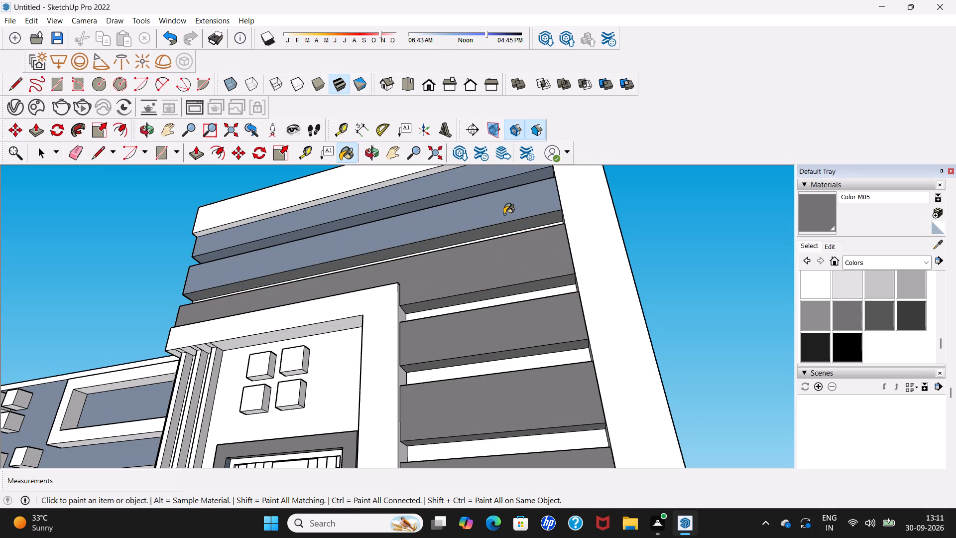
left_click(504, 214)
scroll(504, 213, "down", 5)
scroll(502, 212, "up", 6)
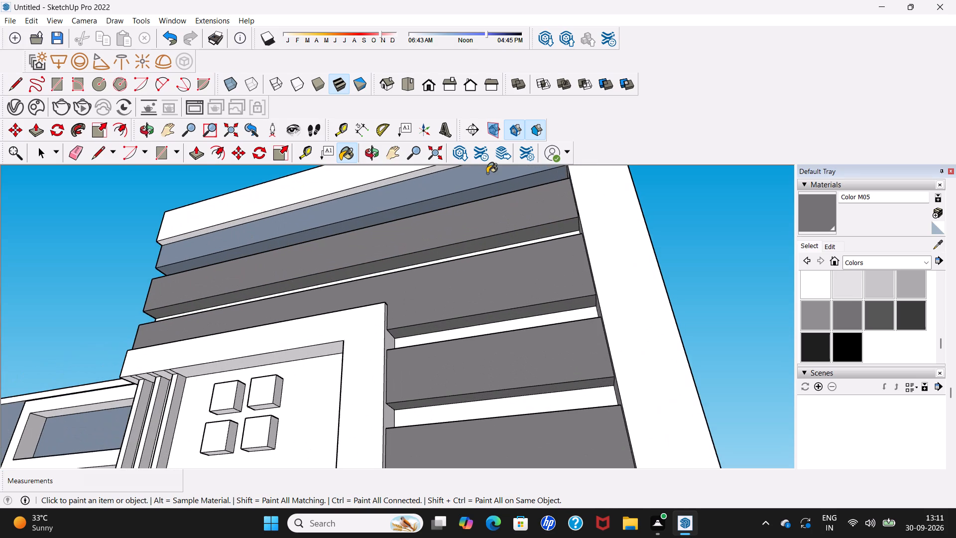
left_click(486, 177)
left_click(481, 194)
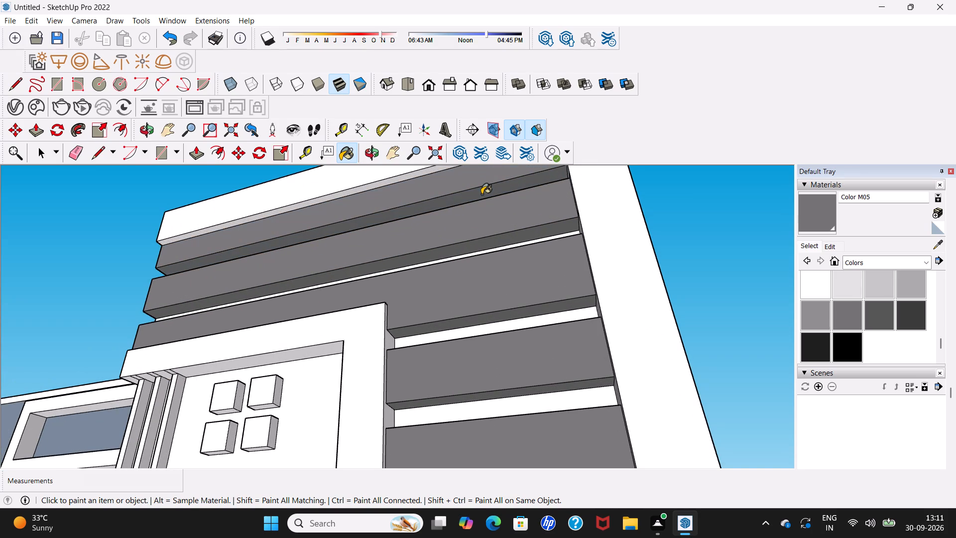
Paint the top faces of the two lower full-width tower bands and the first short band below with gray Color M05.
middle_click_drag(481, 194, 531, 403)
scroll(525, 360, "up", 5)
left_click(543, 273)
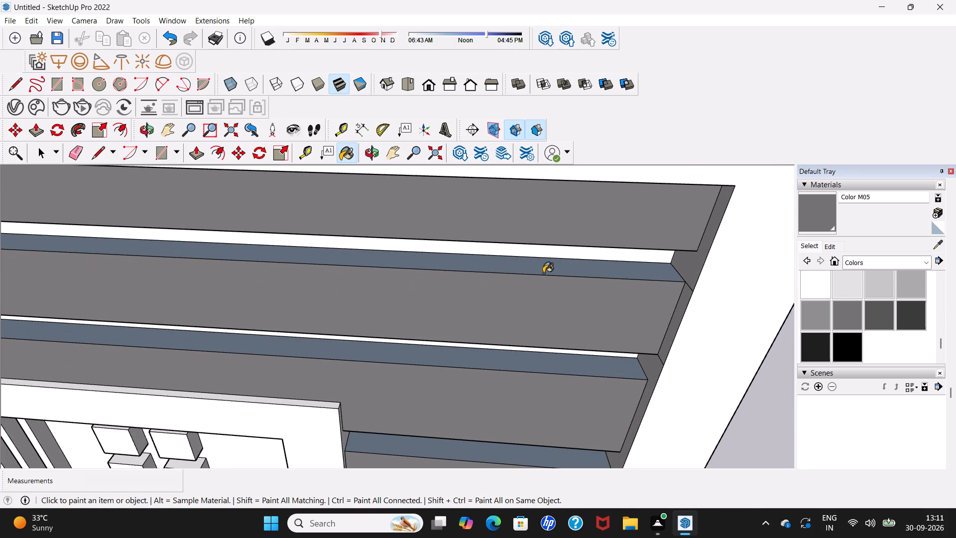
left_click(506, 361)
scroll(506, 360, "down", 5)
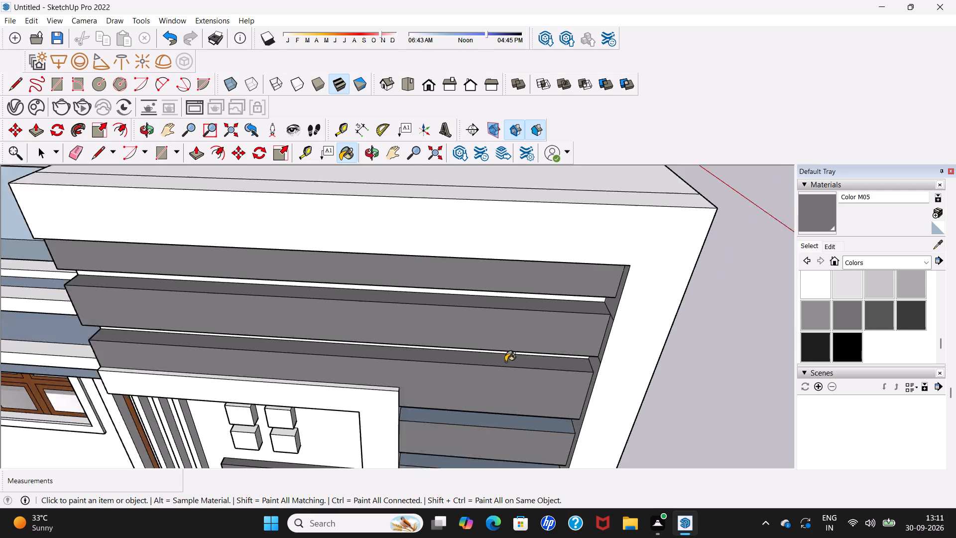
scroll(505, 362, "down", 2)
scroll(502, 402, "up", 7)
left_click(500, 412)
Paint the top faces of the next three short tower bands down with gray Color M05.
scroll(499, 408, "down", 5)
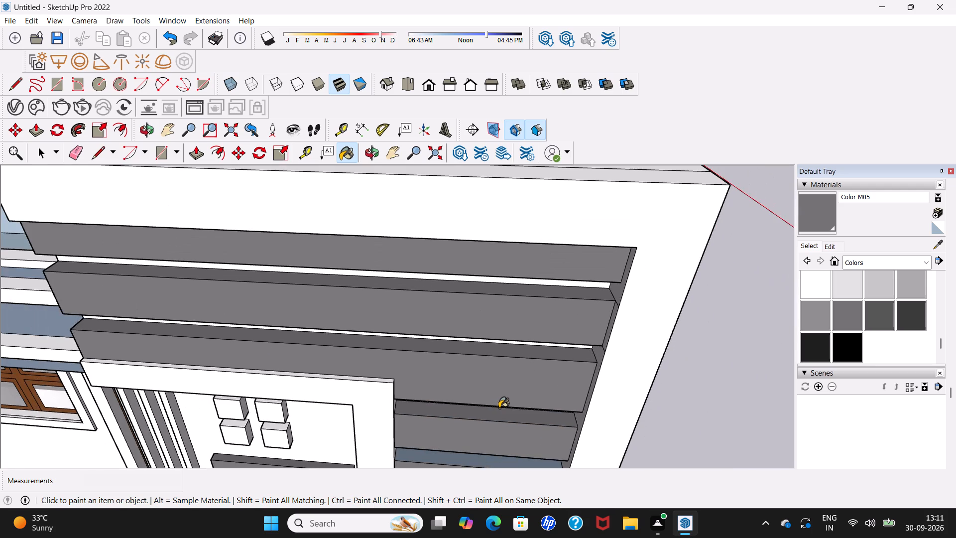
middle_click_drag(498, 406, 487, 298)
scroll(482, 389, "up", 5)
left_click(482, 386)
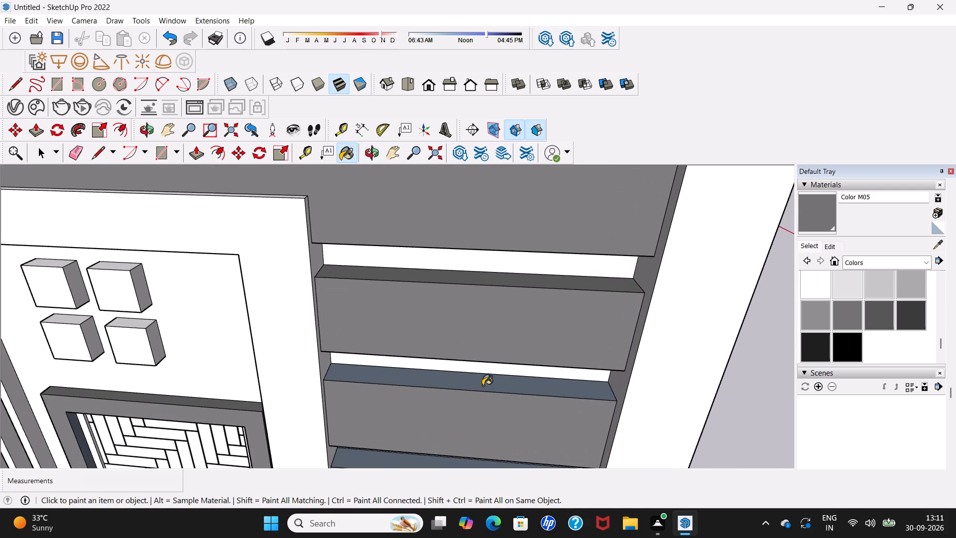
scroll(482, 385, "down", 7)
middle_click_drag(482, 403, 479, 350)
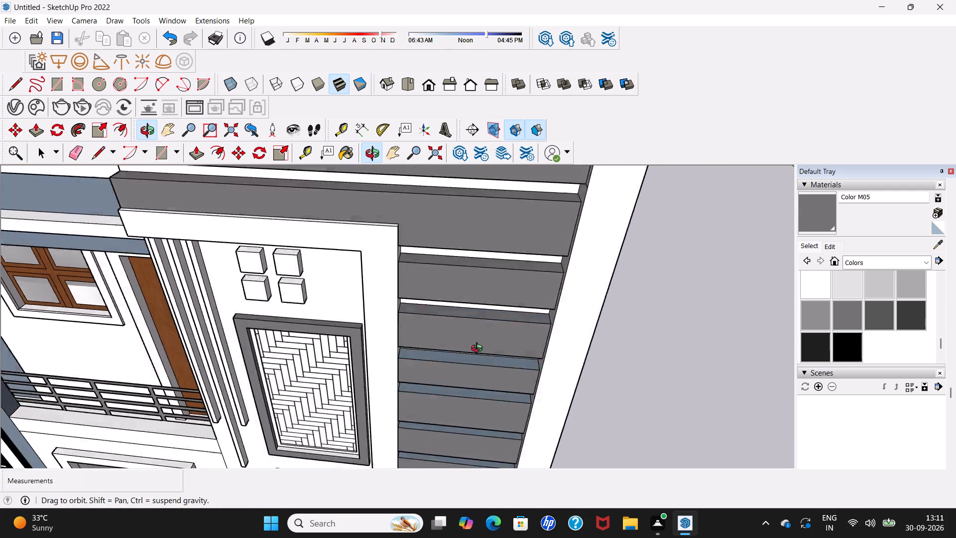
middle_click_drag(479, 350, 473, 374)
scroll(474, 372, "up", 6)
left_click(467, 390)
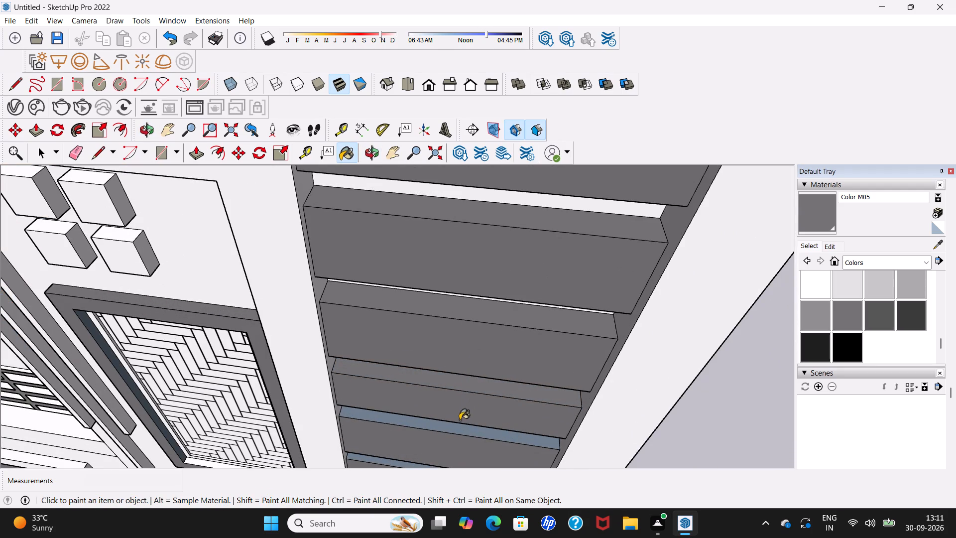
left_click(458, 430)
Paint the top faces of the four remaining slate-blue-topped short tower bands with gray Color M05.
scroll(458, 430, "down", 5)
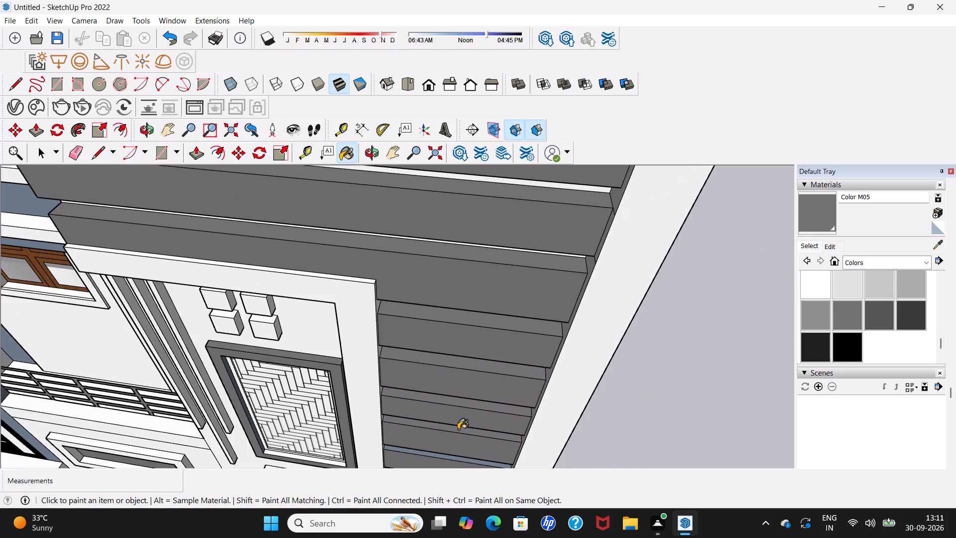
middle_click_drag(458, 427, 484, 237, "shift")
scroll(475, 282, "up", 6)
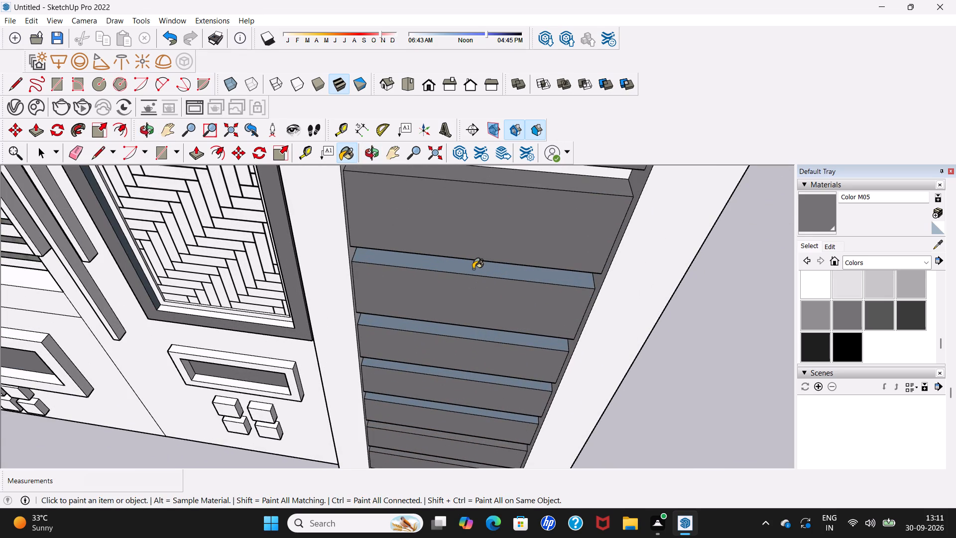
left_click(473, 270)
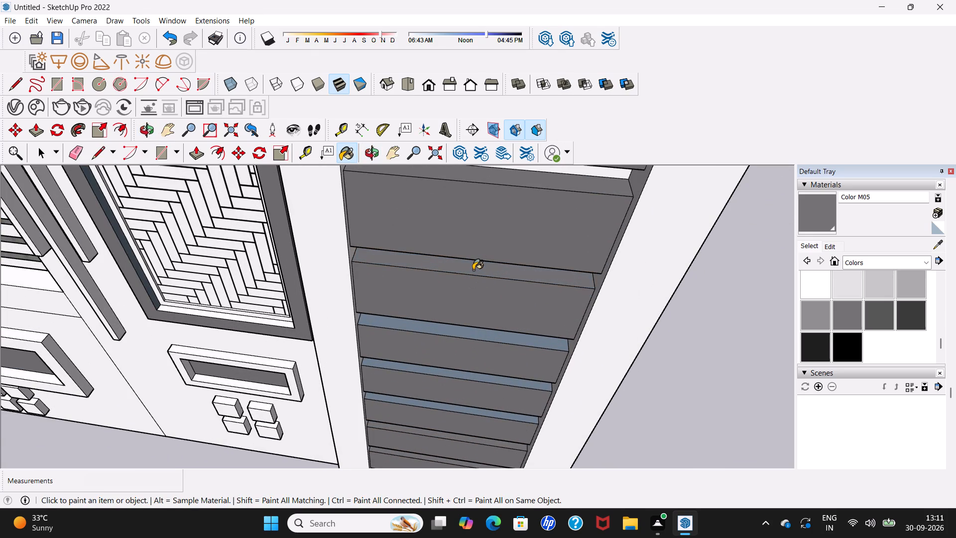
left_click(471, 333)
left_click(467, 378)
left_click(462, 410)
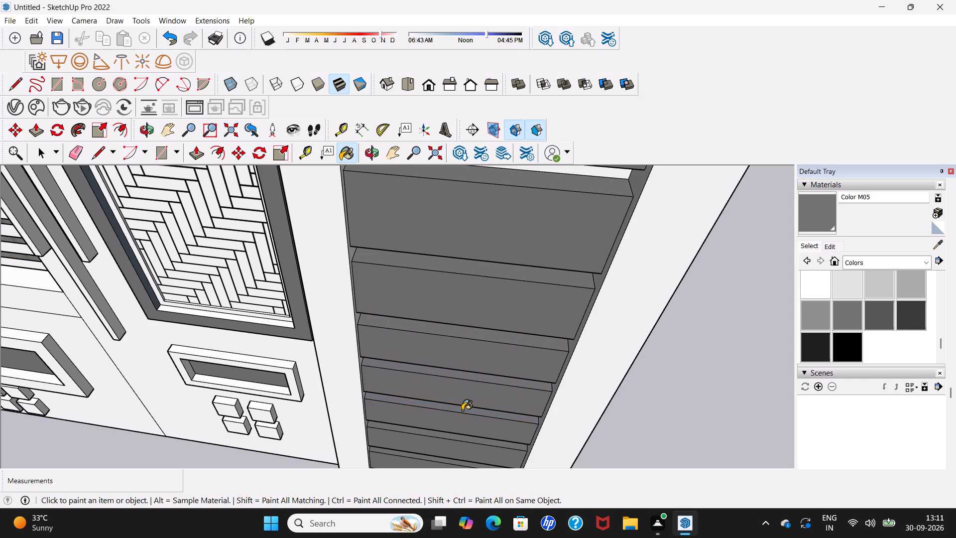
Paint the upper-floor parapet's front face and its framed rectangular and square recesses with gray Color M05.
scroll(460, 406, "down", 7)
middle_click_drag(459, 405, 497, 281)
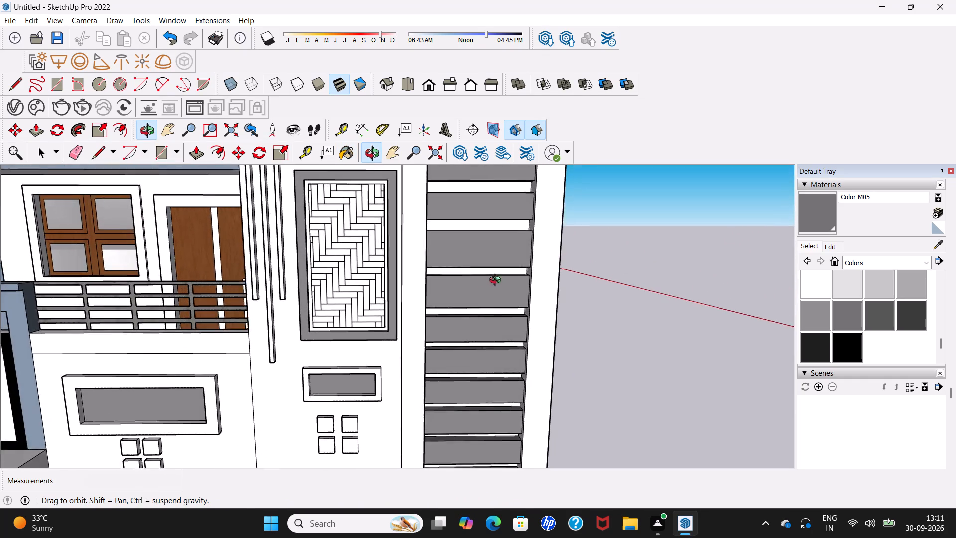
middle_click_drag(497, 281, 508, 277)
scroll(537, 274, "down", 6)
middle_click_drag(519, 285, 543, 200)
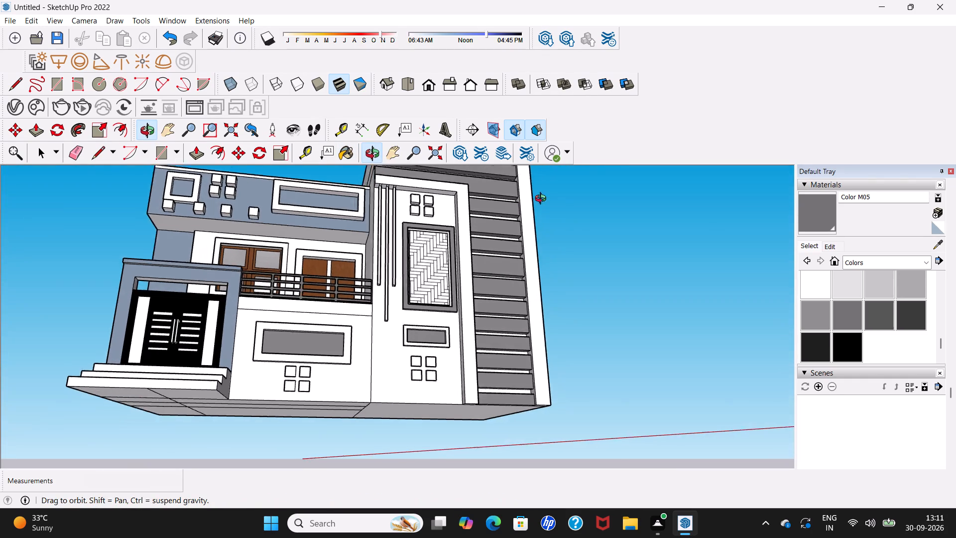
middle_click_drag(543, 200, 558, 202)
scroll(320, 221, "up", 6)
left_click(317, 219)
scroll(317, 218, "down", 2)
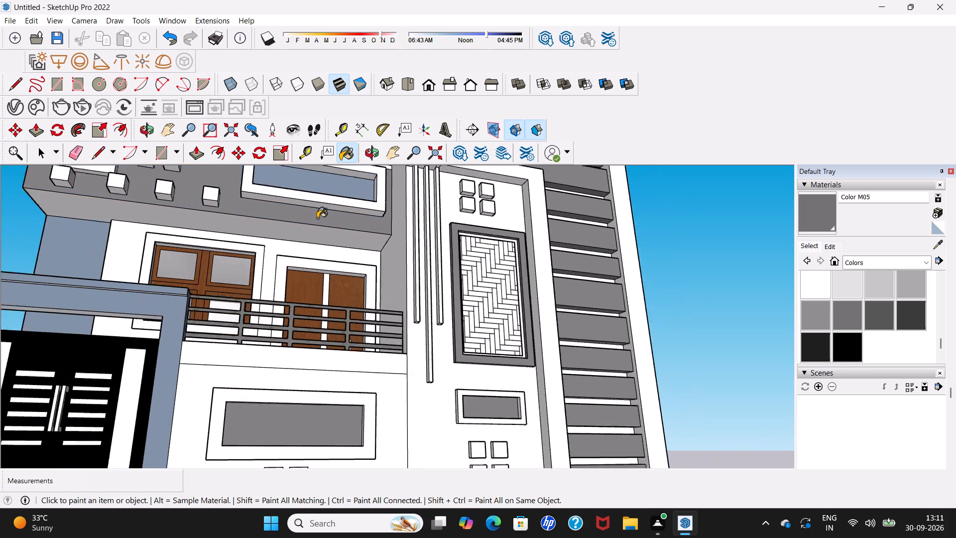
scroll(317, 218, "down", 4)
left_click(316, 194)
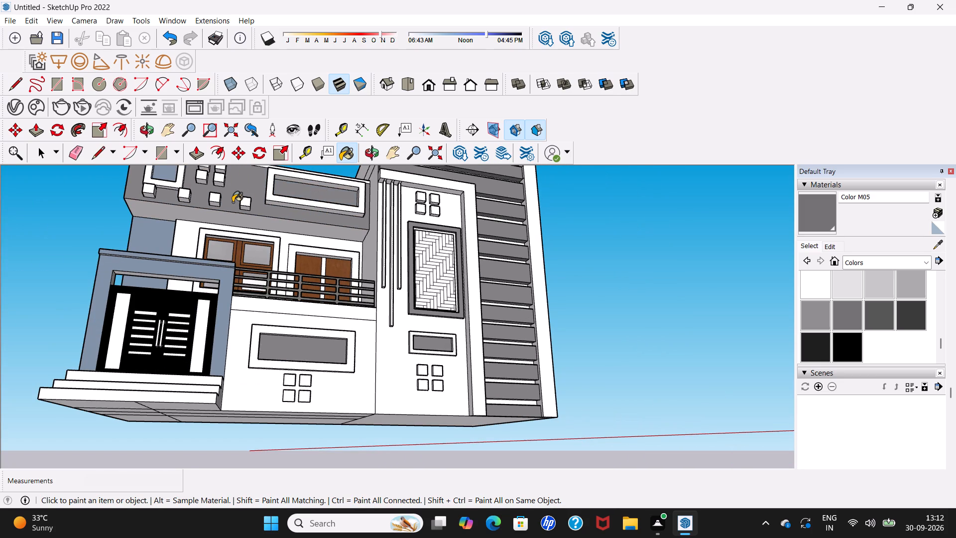
middle_click_drag(233, 202, 344, 291, "shift")
scroll(339, 291, "up", 4)
left_click(251, 249)
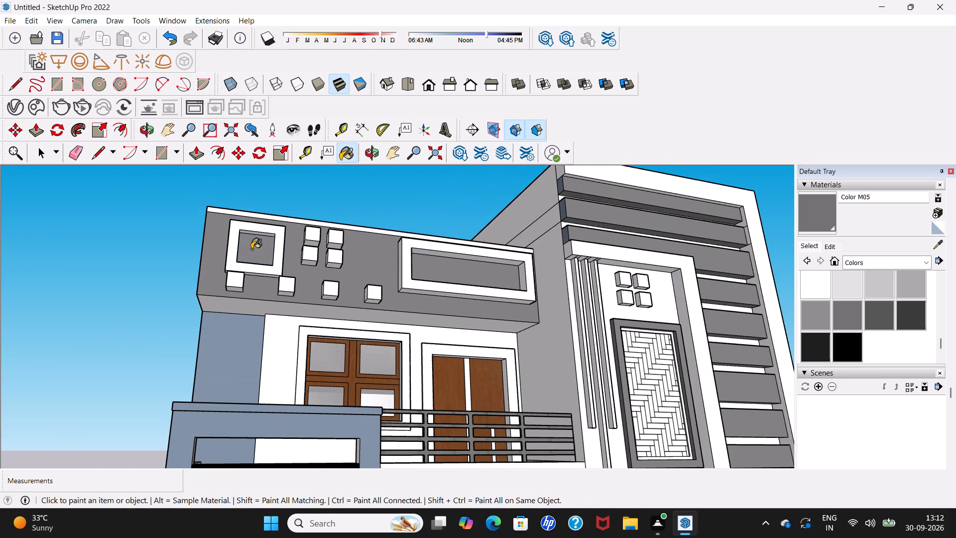
Paint the slate wall strip beside the balcony window, under the parapet, with gray Color M05.
left_click(237, 333)
Paint the front face of the gate surround and its outer side, away from the railing, with gray Color M05.
scroll(234, 329, "down", 7)
scroll(245, 380, "up", 2)
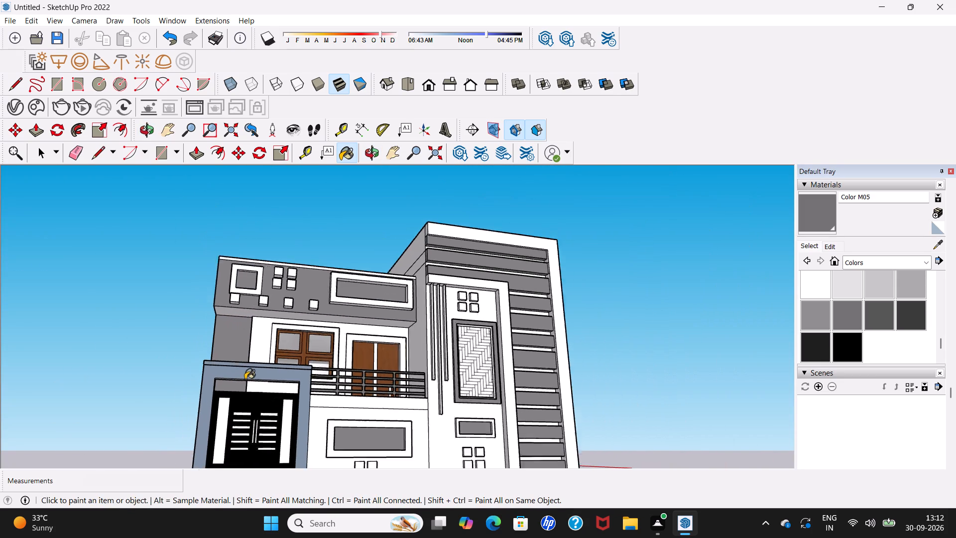
scroll(245, 380, "up", 4)
left_click(244, 370)
scroll(244, 369, "down", 6)
scroll(179, 373, "down", 1)
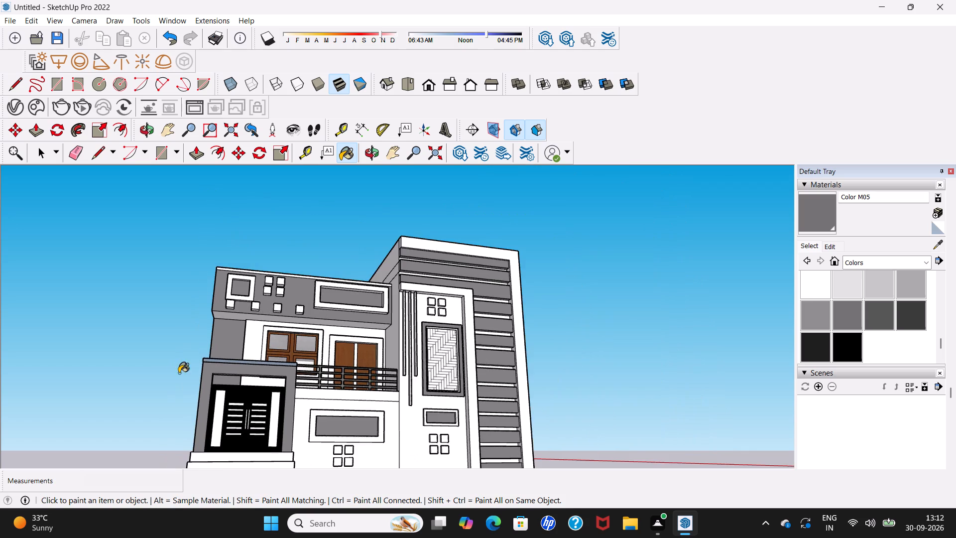
middle_click_drag(179, 373, 393, 381)
scroll(305, 366, "up", 4)
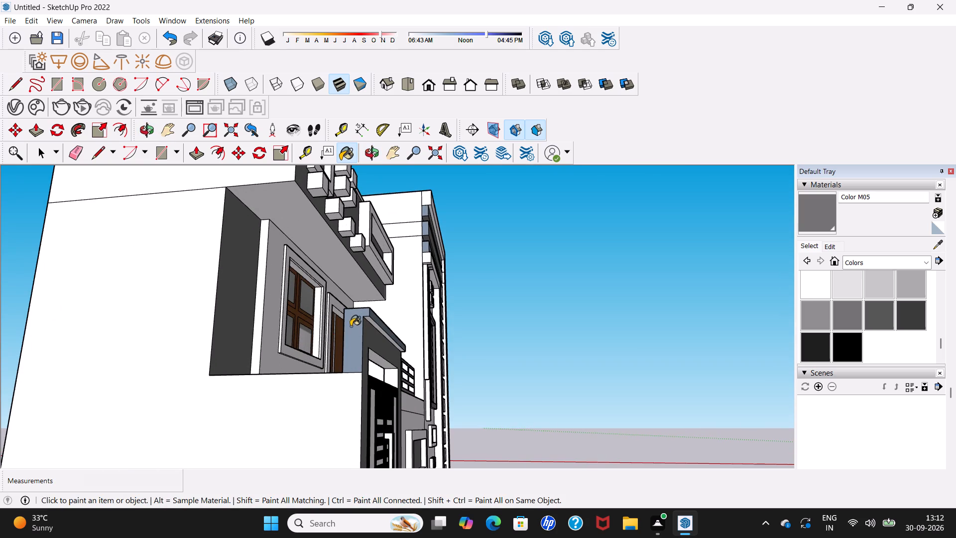
left_click(351, 326)
Paint the top and front faces of the gate surround's coping with gray Color M05.
middle_click_drag(377, 312, 264, 436)
scroll(309, 377, "up", 2)
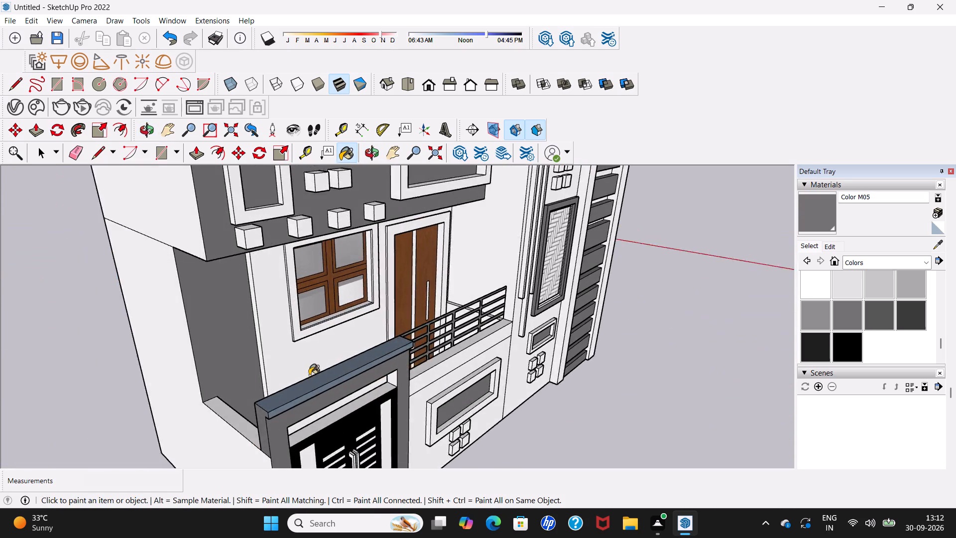
scroll(309, 375, "up", 2)
left_click(311, 382)
left_click(331, 397)
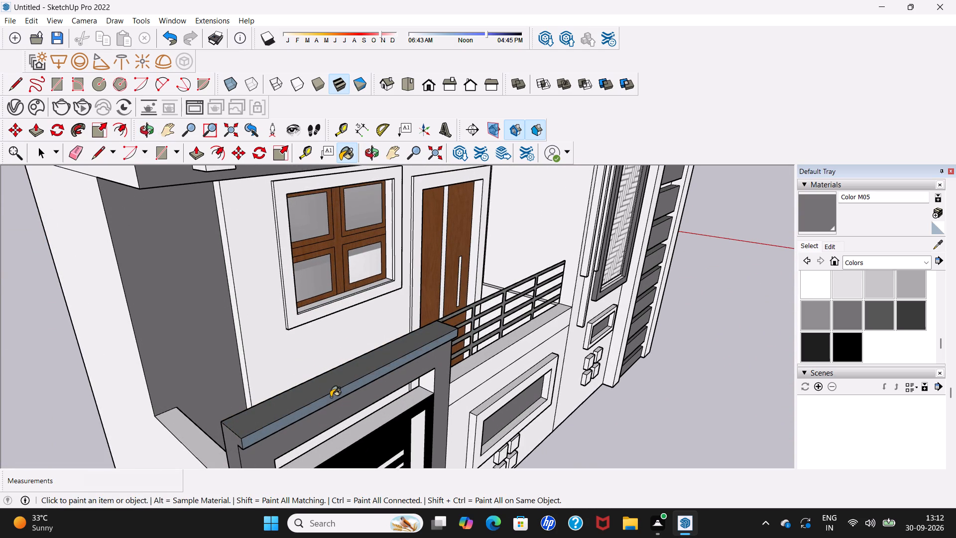
Paint the gate surround's side face next to the balcony railing with gray Color M05.
scroll(332, 391, "down", 6)
middle_click_drag(363, 400, 55, 295)
scroll(218, 297, "up", 6)
left_click(419, 349)
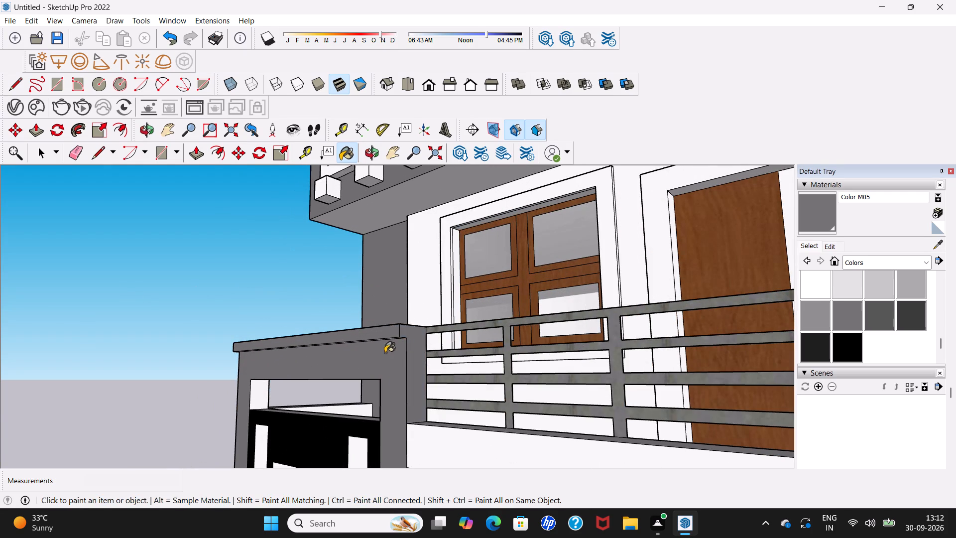
Paint the underside of the gate surround's projecting coping with gray Color M05.
middle_click_drag(379, 329, 393, 266)
scroll(385, 305, "up", 5)
left_click(380, 291)
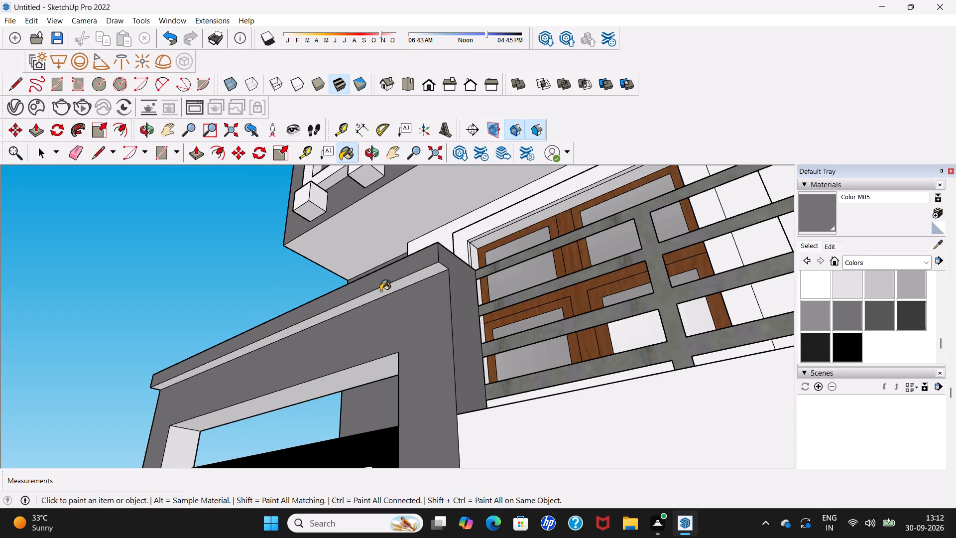
Paint the underside and both inner side faces of the gate surround's opening with gray Color M05.
scroll(359, 349, "down", 12)
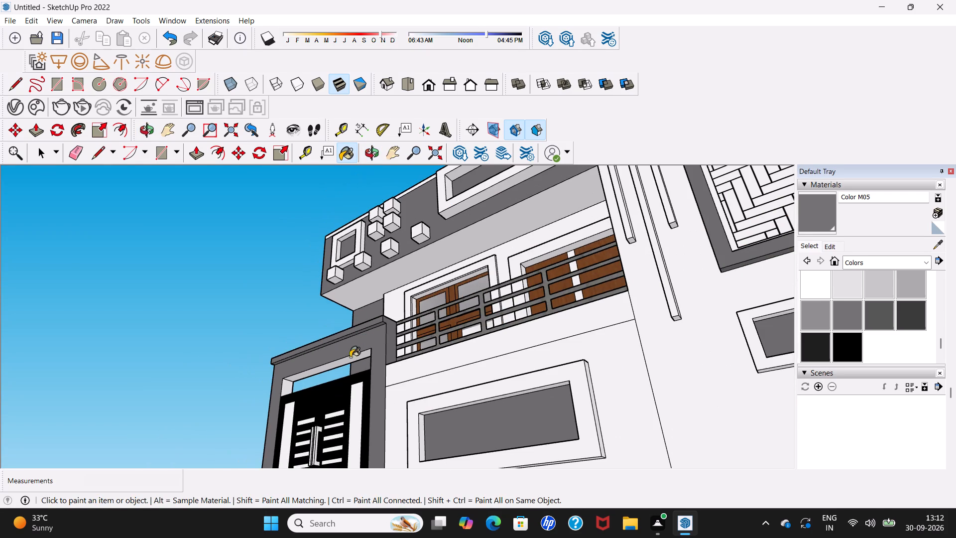
middle_click_drag(304, 369, 398, 360)
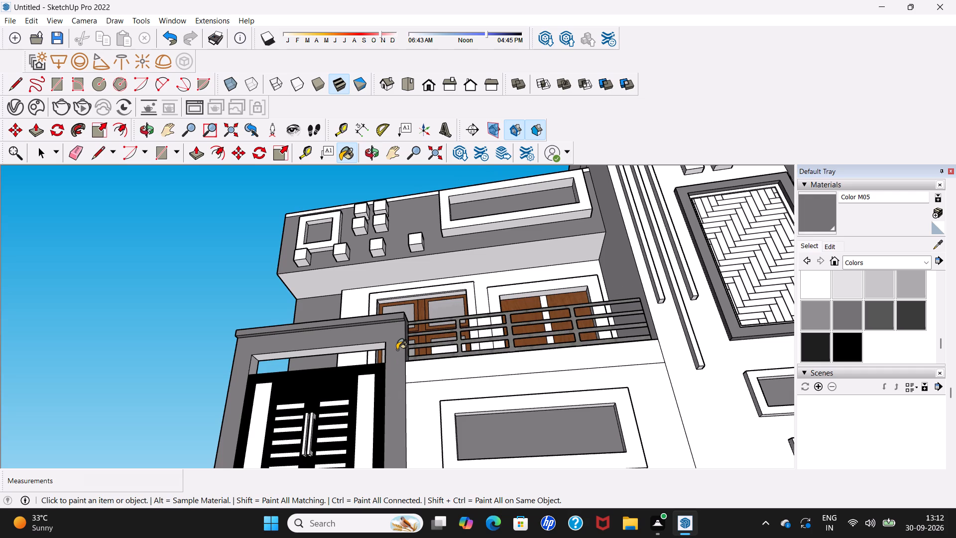
scroll(399, 320, "down", 1)
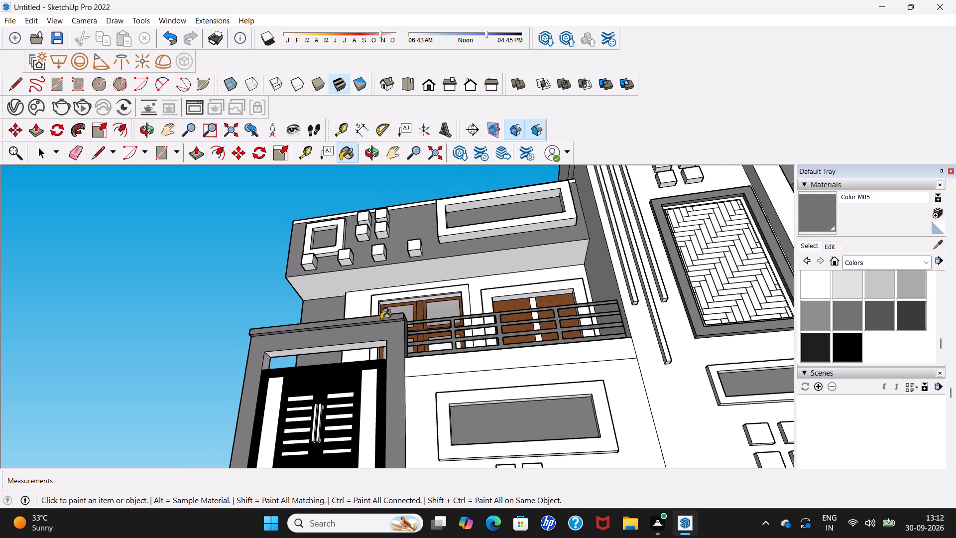
scroll(373, 323, "up", 7)
scroll(339, 362, "up", 5)
left_click(340, 357)
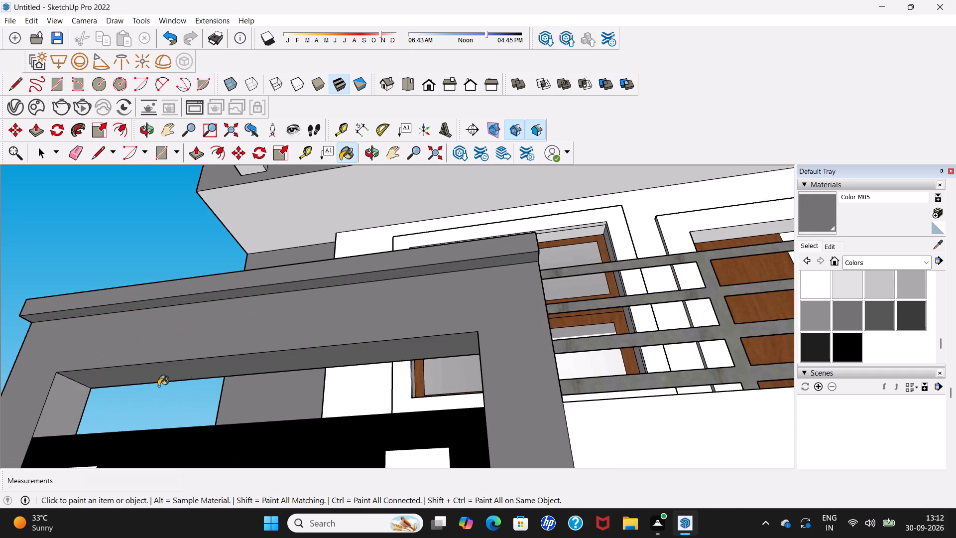
left_click(65, 407)
scroll(64, 405, "down", 6)
middle_click_drag(66, 405, 77, 411)
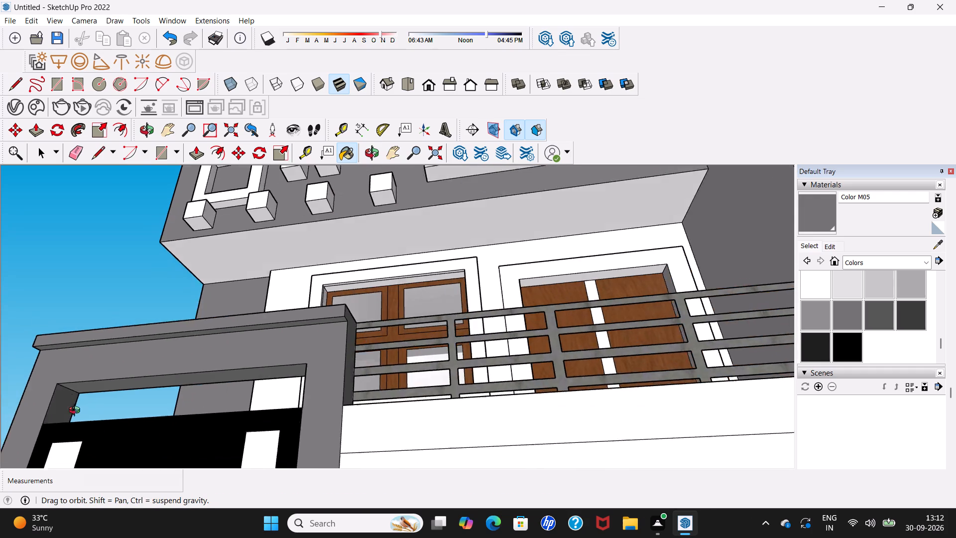
middle_click_drag(77, 411, 248, 404)
left_click(433, 373)
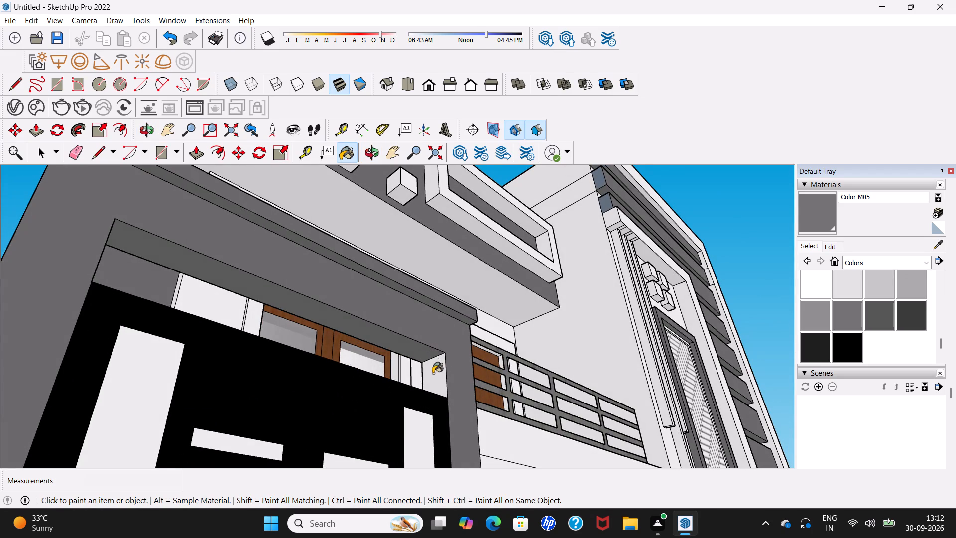
Draw a vertical line about 5' long down the balcony wall's inner face, from the gate opening's railing-side lower corner to the floor.
scroll(433, 373, "down", 11)
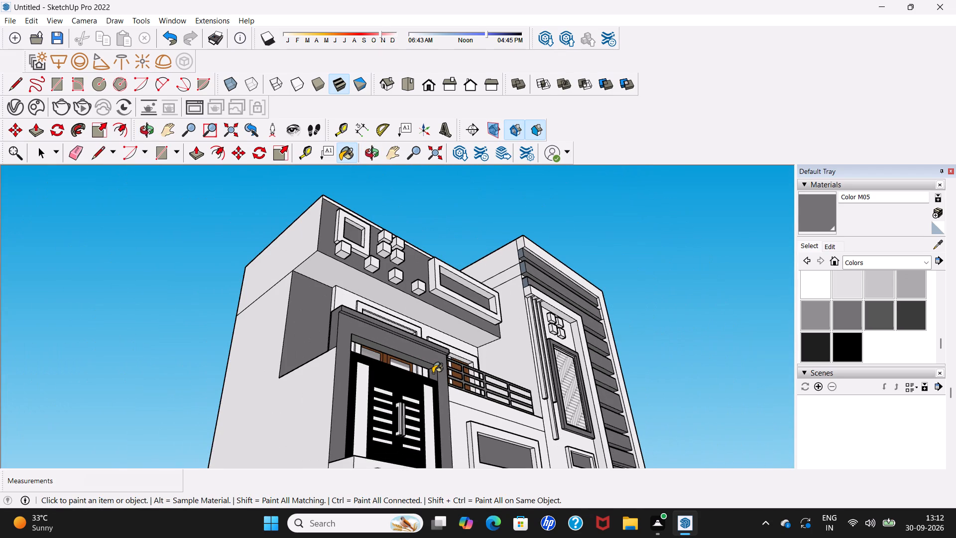
middle_click_drag(433, 373, 407, 270, "shift")
middle_click_drag(406, 274, 406, 426)
scroll(404, 424, "up", 6)
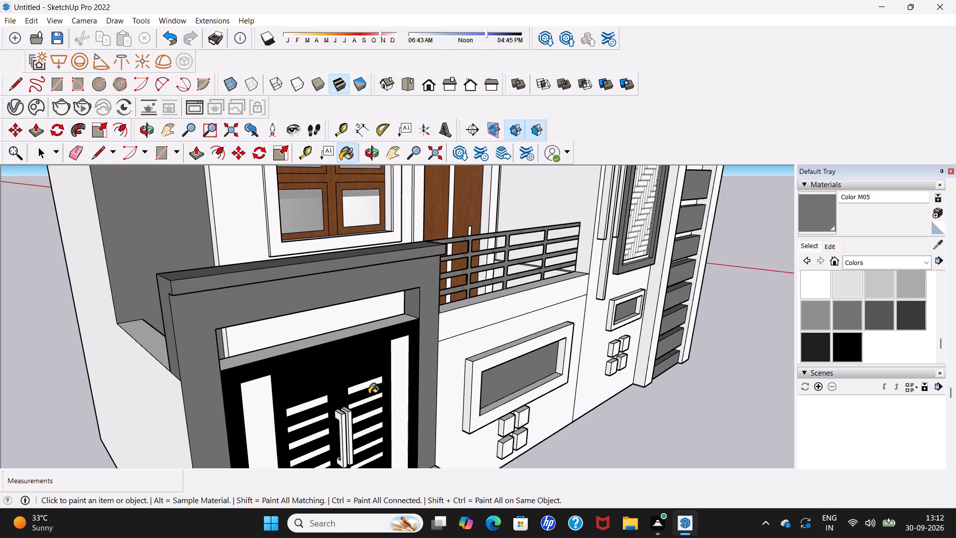
middle_click_drag(301, 393, 448, 393)
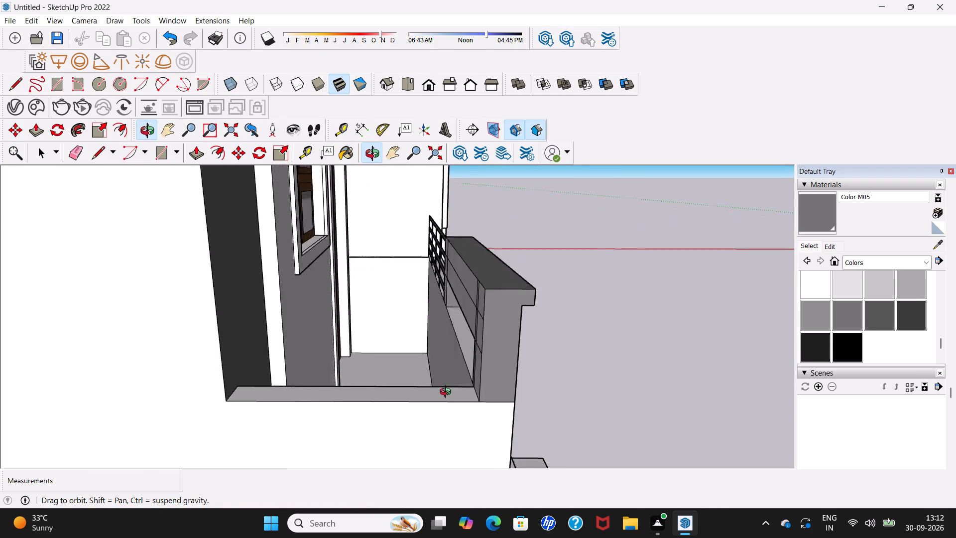
middle_click_drag(448, 393, 176, 366)
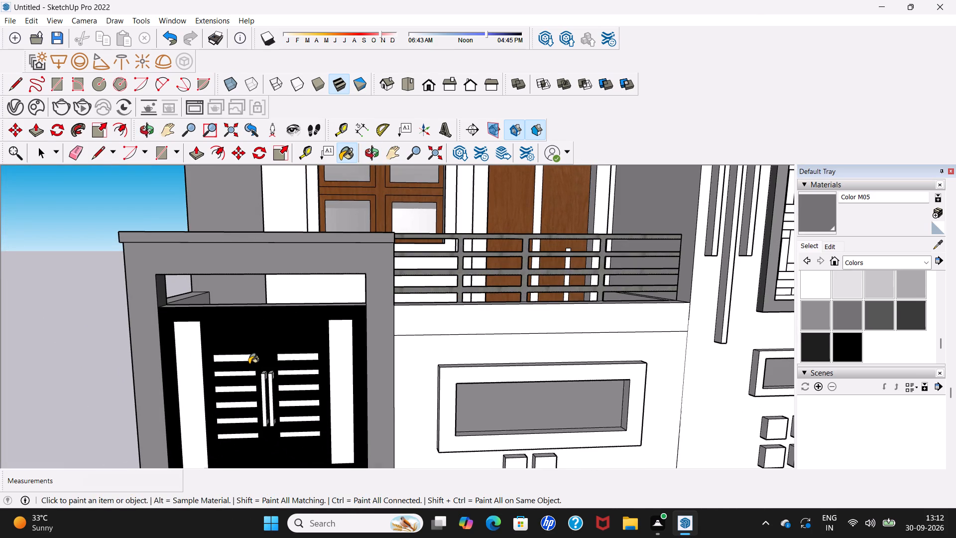
middle_click_drag(248, 364, 619, 366)
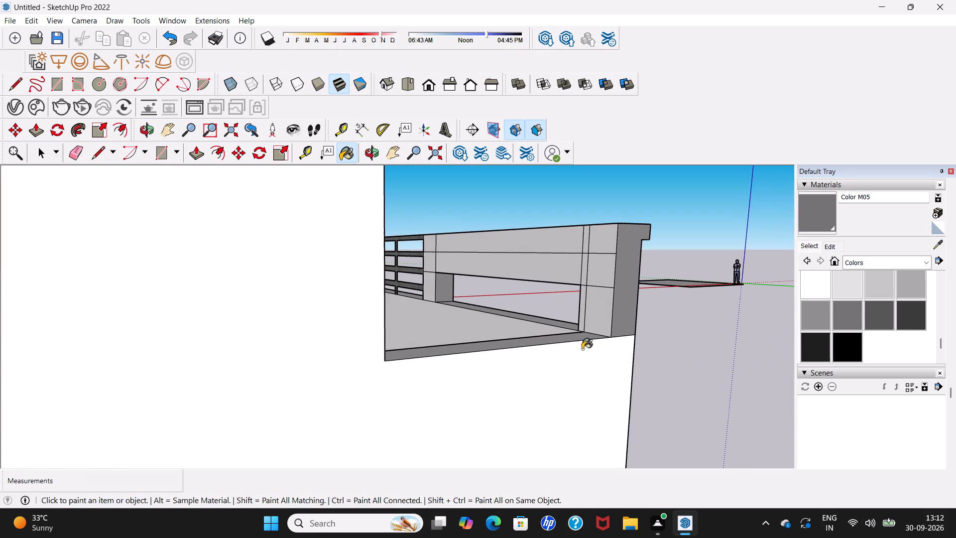
key("space")
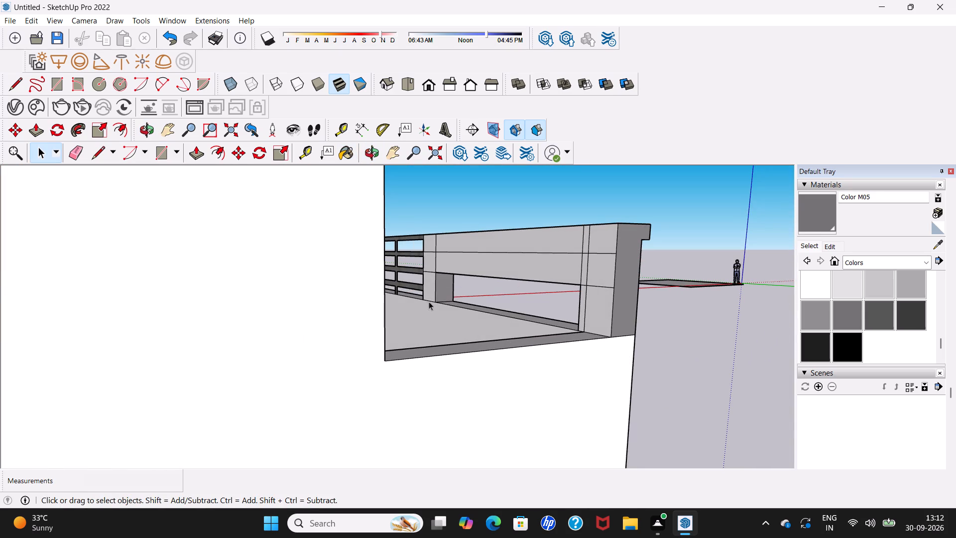
middle_click_drag(432, 304, 397, 360)
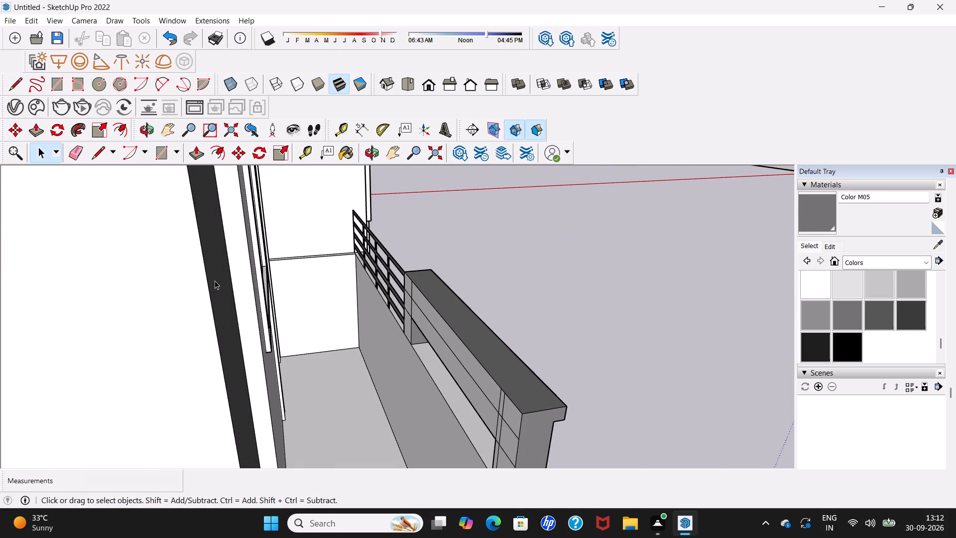
left_click(91, 154)
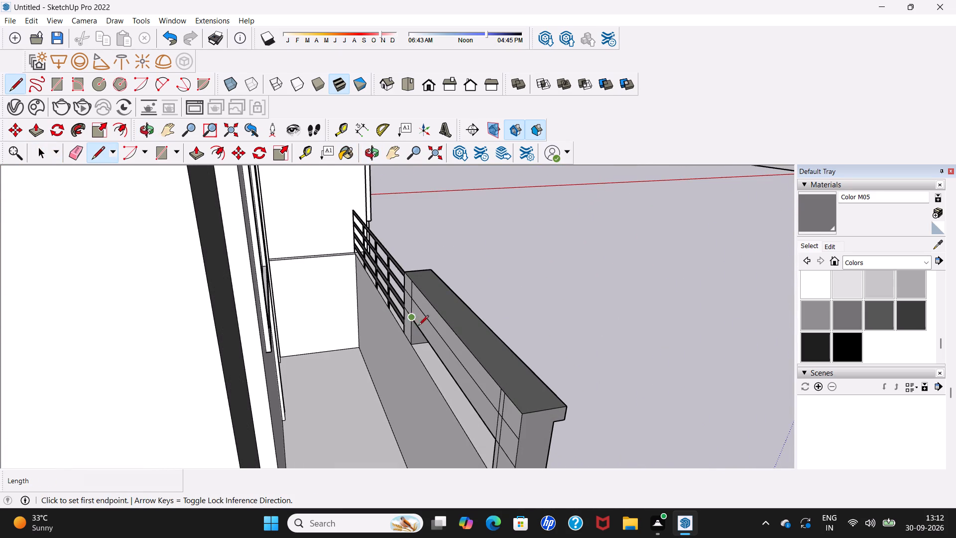
left_click(411, 346)
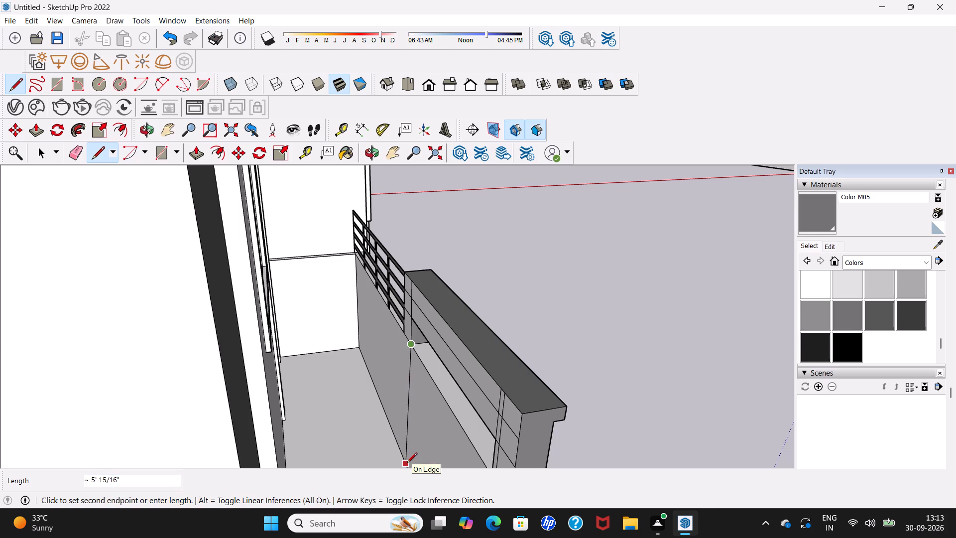
middle_click_drag(406, 463, 411, 386, "shift")
middle_click_drag(385, 329, 402, 385)
scroll(403, 385, "up", 3)
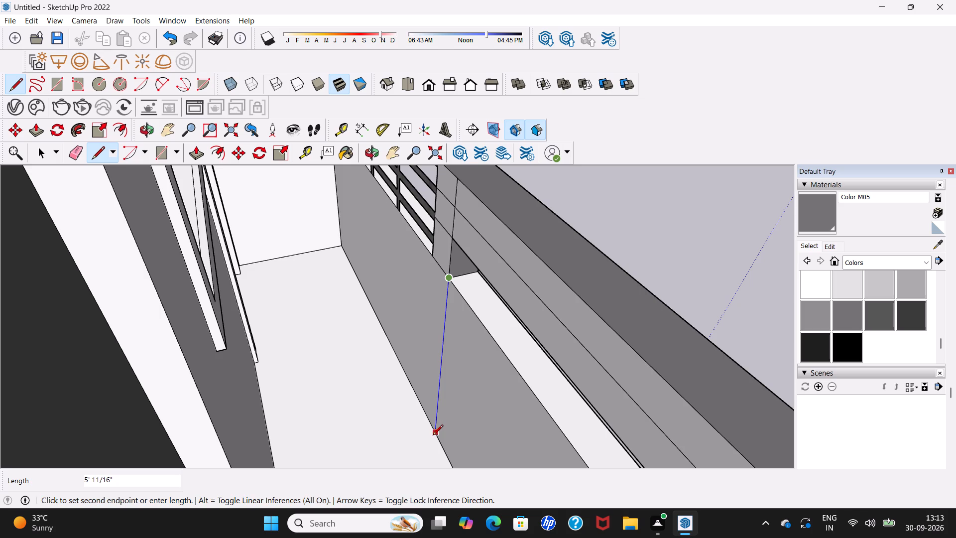
left_click(433, 436)
Examine the balcony wall's inner face behind the gate surround, towards the opening's corner farthest from the railing.
middle_click_drag(429, 433, 284, 382)
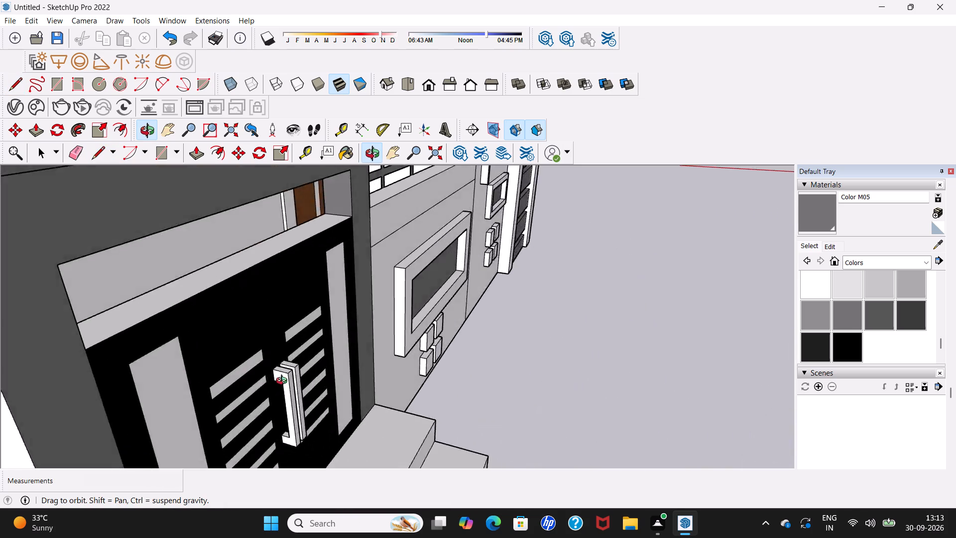
middle_click_drag(284, 382, 106, 388)
scroll(338, 216, "down", 4)
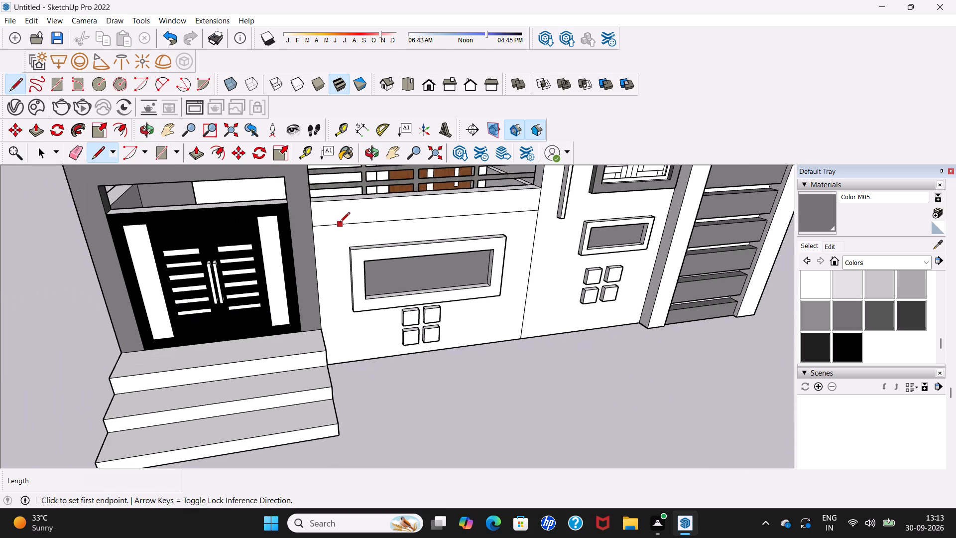
middle_click_drag(341, 224, 211, 434)
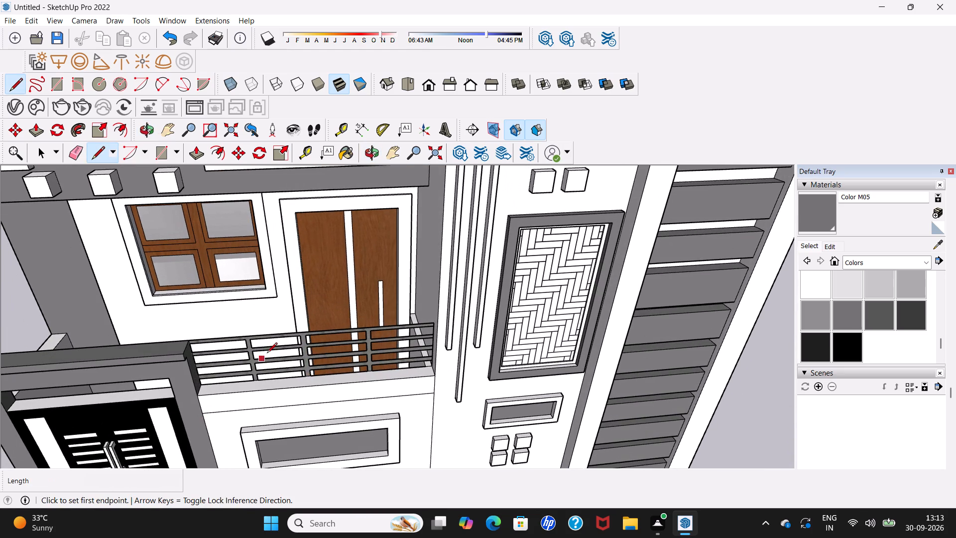
middle_click_drag(265, 348, 105, 409)
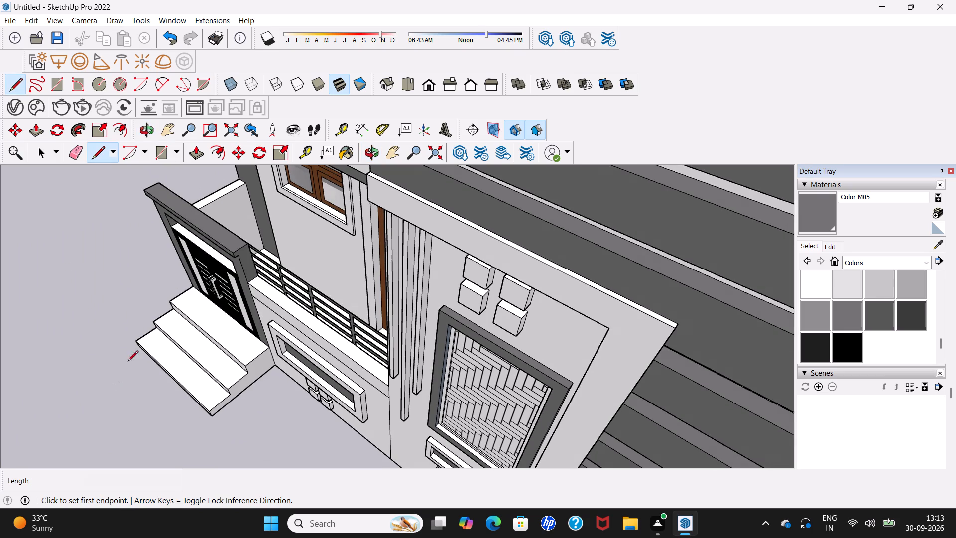
middle_click_drag(291, 255, 298, 355)
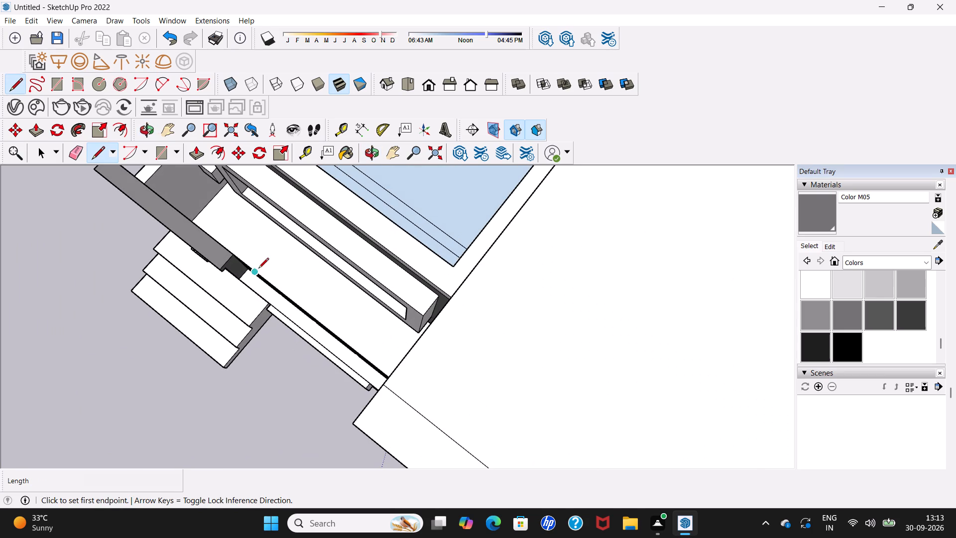
middle_click_drag(259, 266, 267, 352, "shift")
scroll(263, 347, "up", 10)
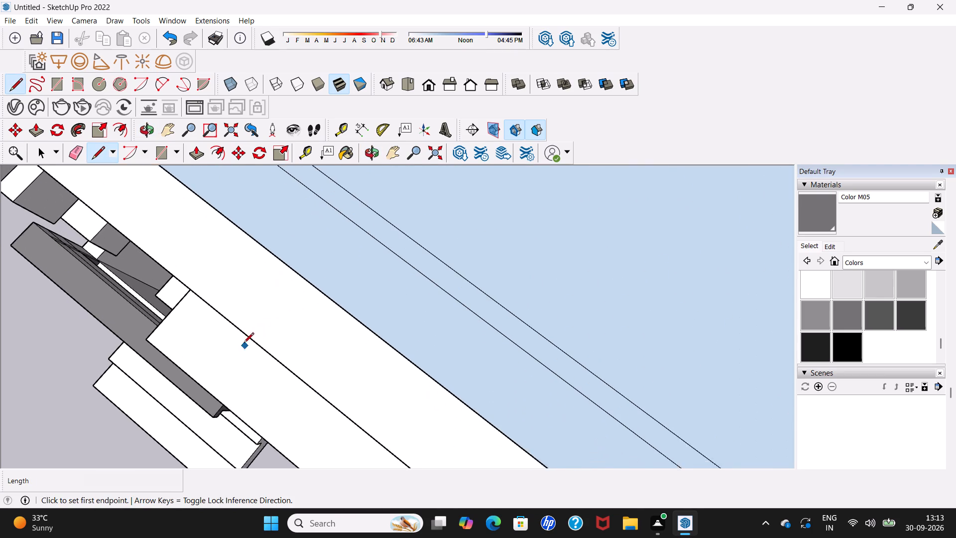
scroll(243, 344, "up", 2)
middle_click_drag(126, 372, 175, 360)
scroll(175, 360, "up", 4)
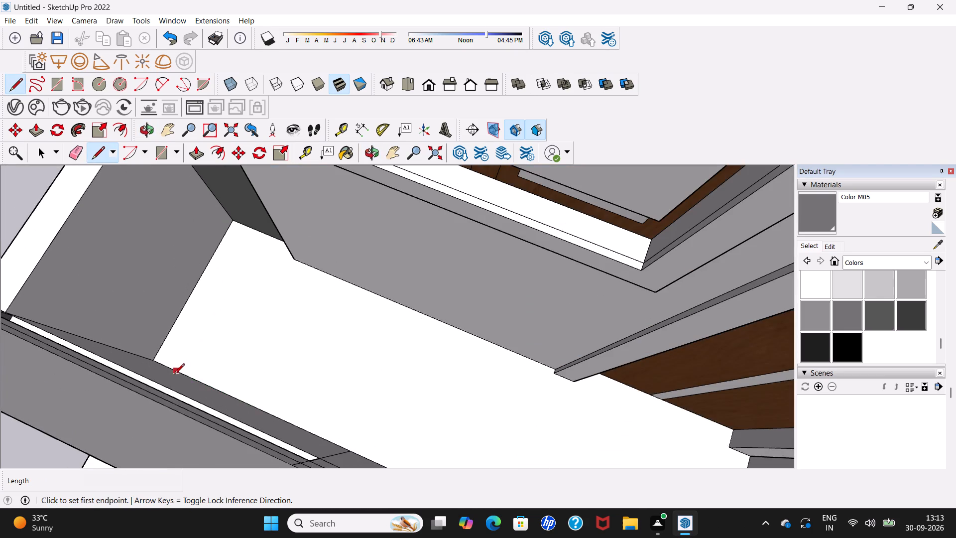
middle_click_drag(173, 377, 177, 357)
scroll(177, 357, "up", 5)
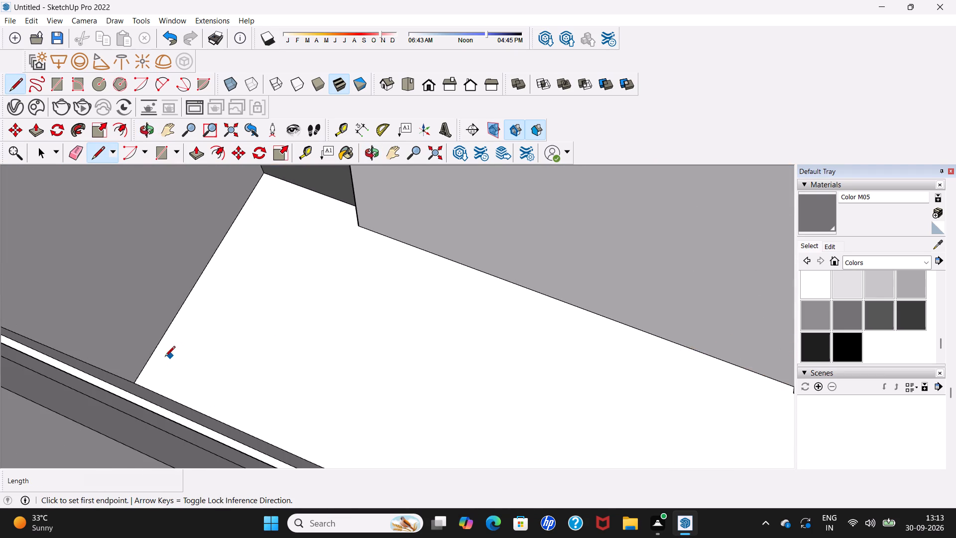
middle_click_drag(146, 361, 147, 273)
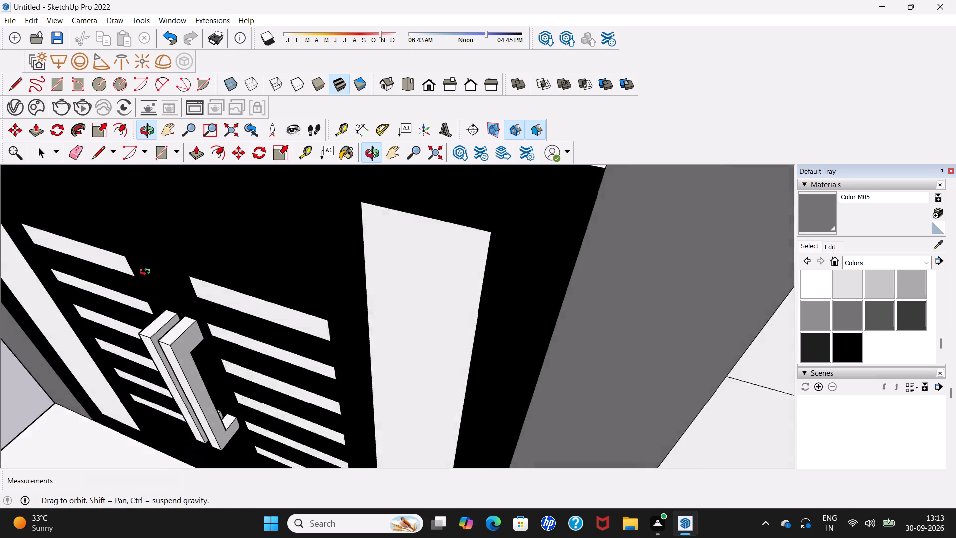
middle_click_drag(147, 273, 166, 264)
scroll(166, 264, "down", 12)
scroll(154, 218, "down", 8)
middle_click_drag(154, 219, 113, 257)
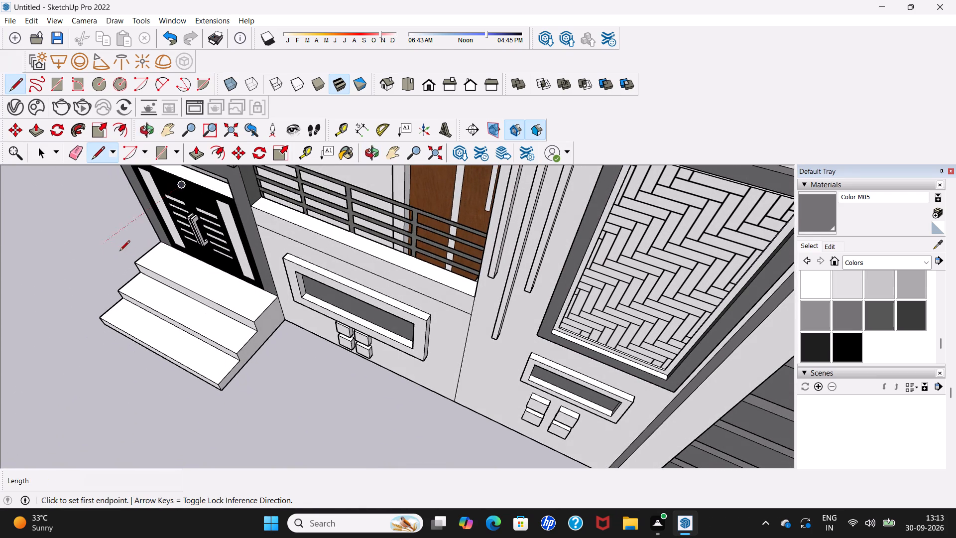
middle_click_drag(281, 225, 282, 443, "shift")
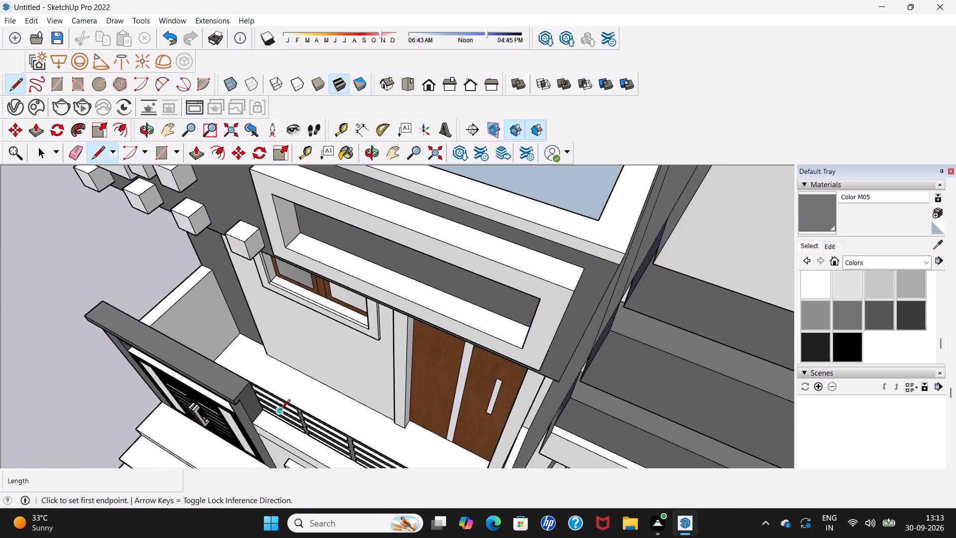
scroll(280, 410, "up", 4)
middle_click_drag(266, 378, 260, 423)
scroll(250, 400, "up", 5)
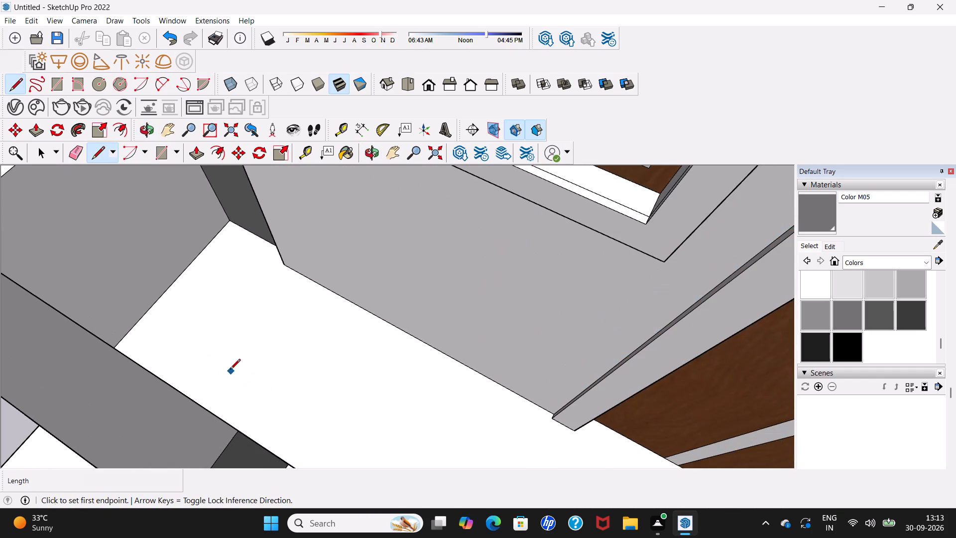
middle_click_drag(225, 385, 214, 404)
middle_click_drag(213, 404, 240, 387, "shift")
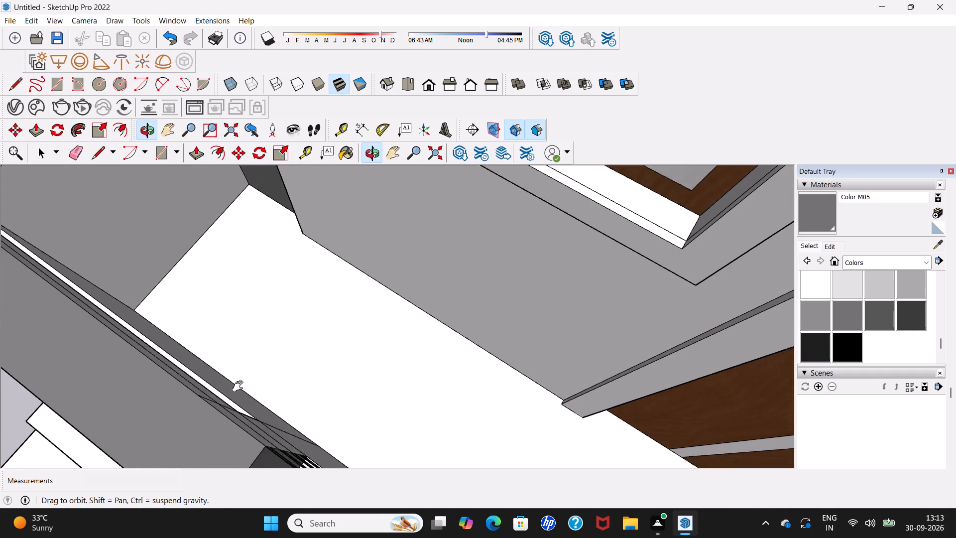
middle_click_drag(240, 387, 300, 374, "shift")
middle_click_drag(276, 324, 251, 416)
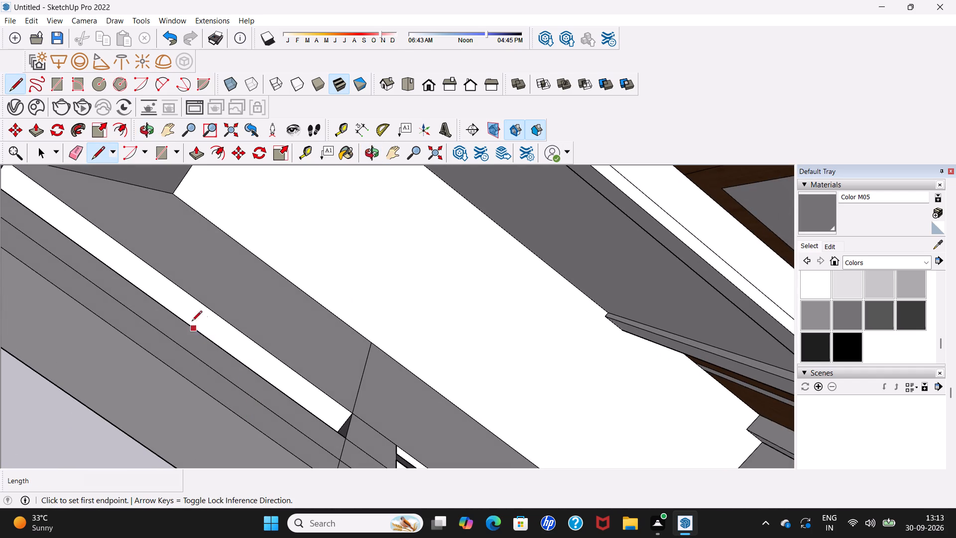
scroll(137, 281, "down", 17)
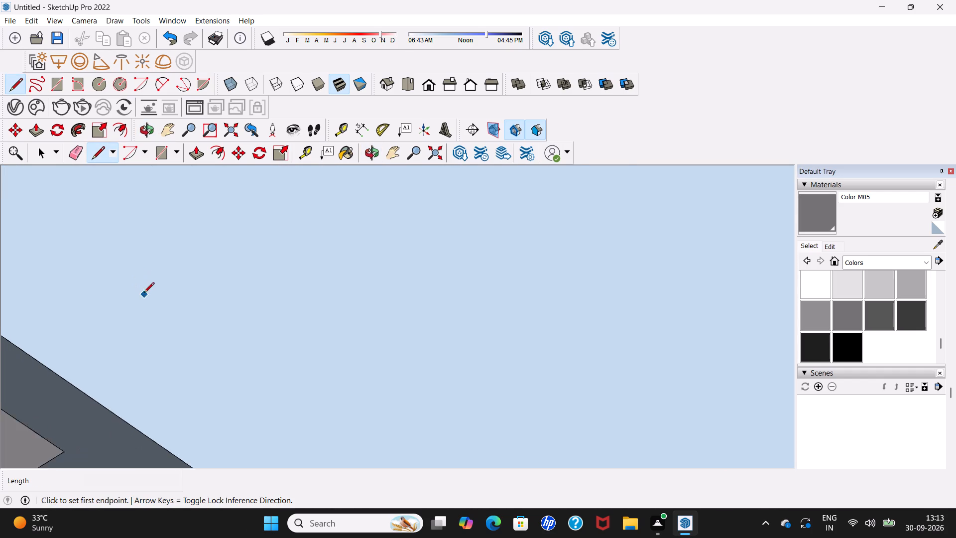
scroll(144, 293, "down", 20)
scroll(144, 293, "down", 16)
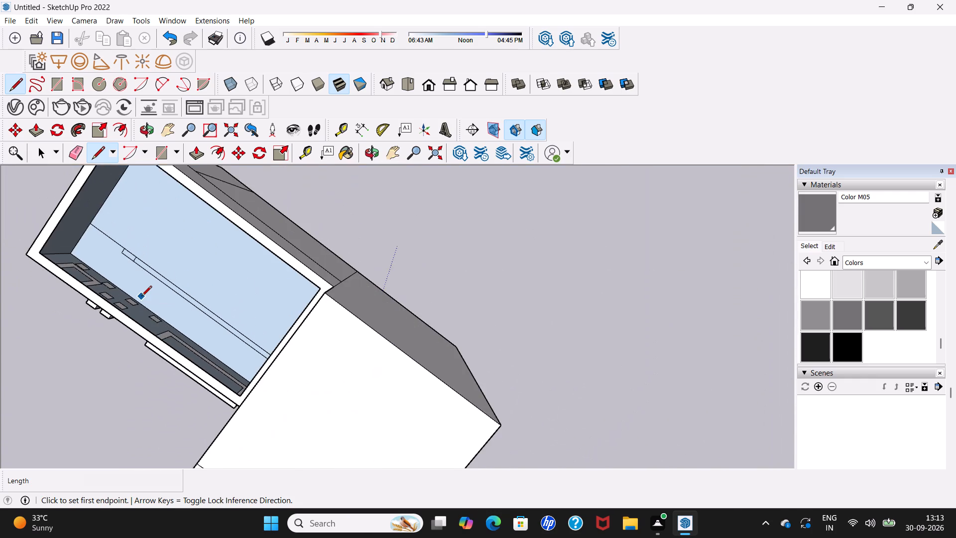
middle_click_drag(158, 310, 416, 179, "shift")
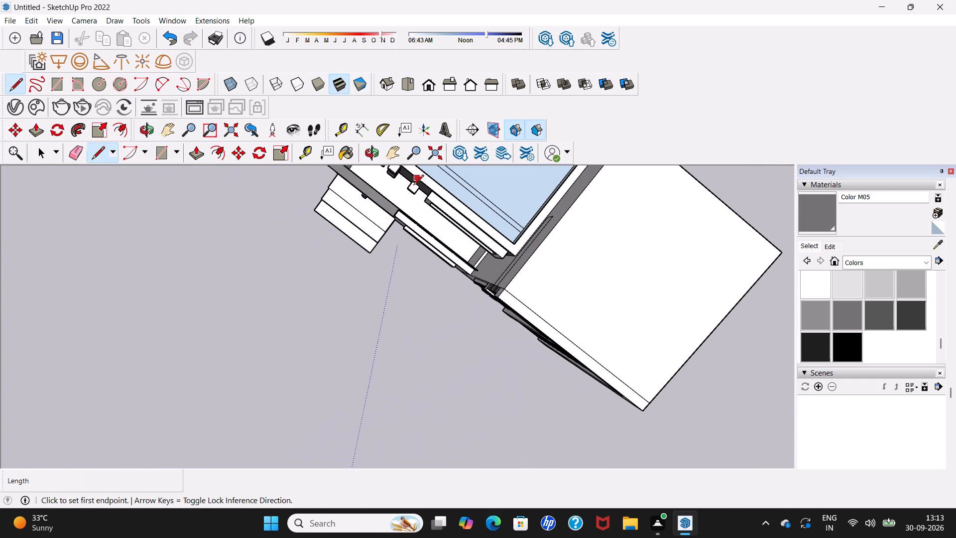
middle_click_drag(390, 200, 395, 333, "shift")
scroll(395, 333, "up", 5)
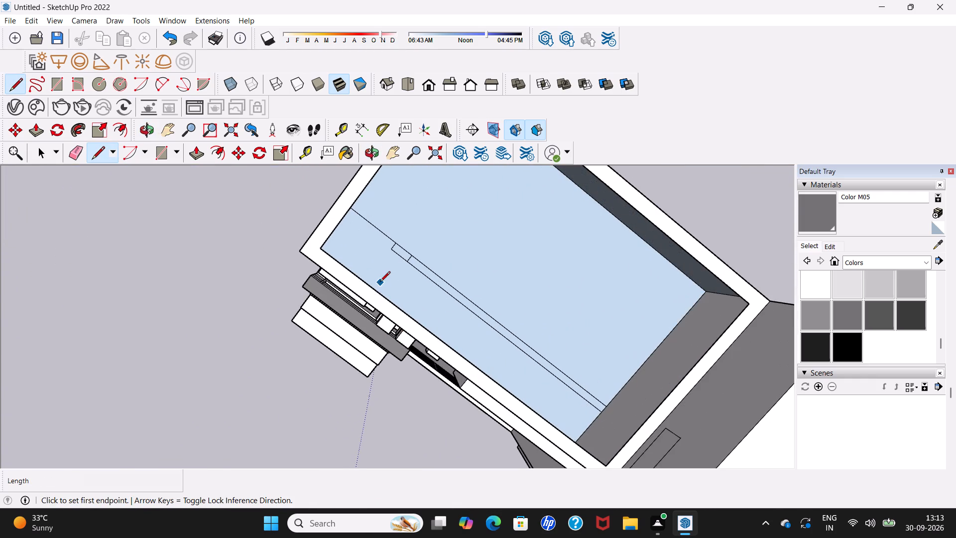
scroll(357, 319, "up", 15)
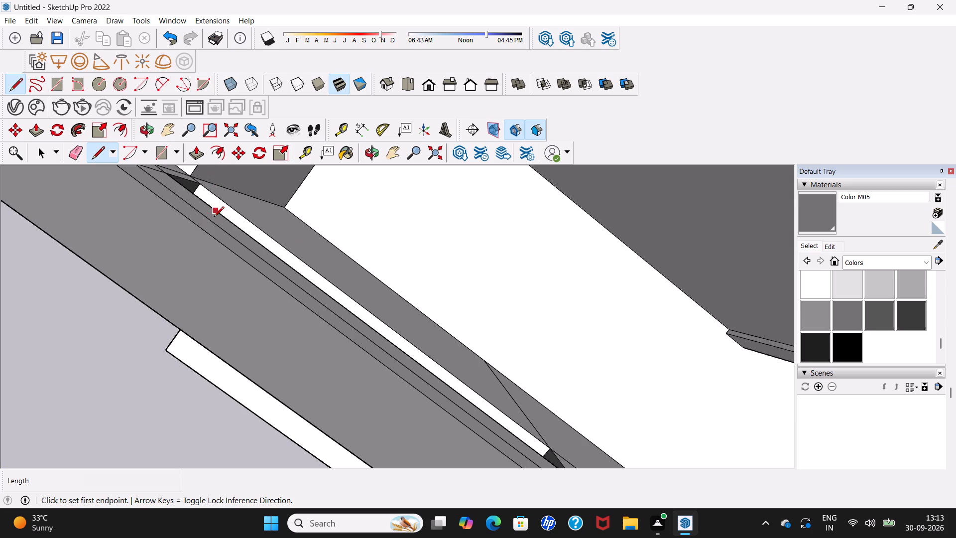
Draw a line down the balcony wall's inner face, from the gate opening's lower corner farthest from the railing to the floor edge.
middle_click_drag(211, 198, 215, 227)
scroll(210, 218, "up", 5)
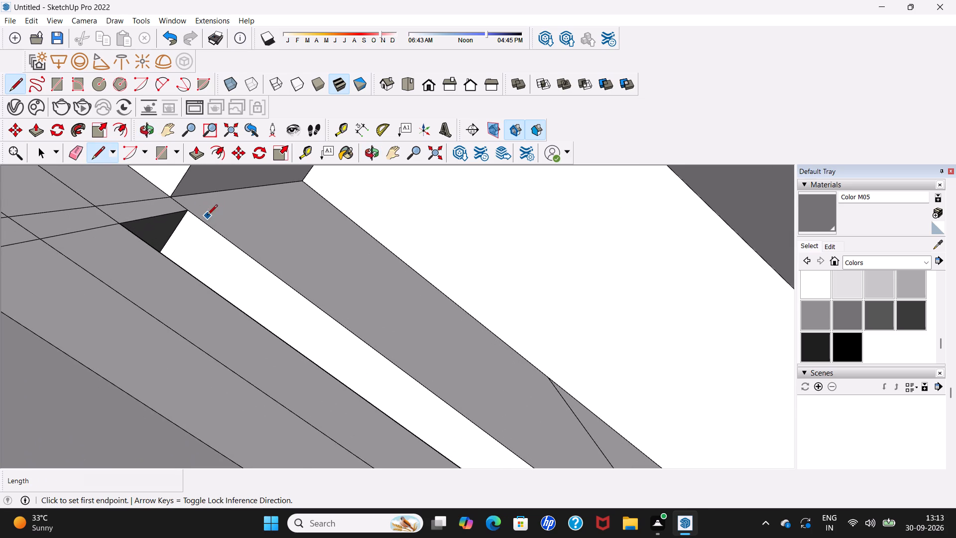
left_click(192, 209)
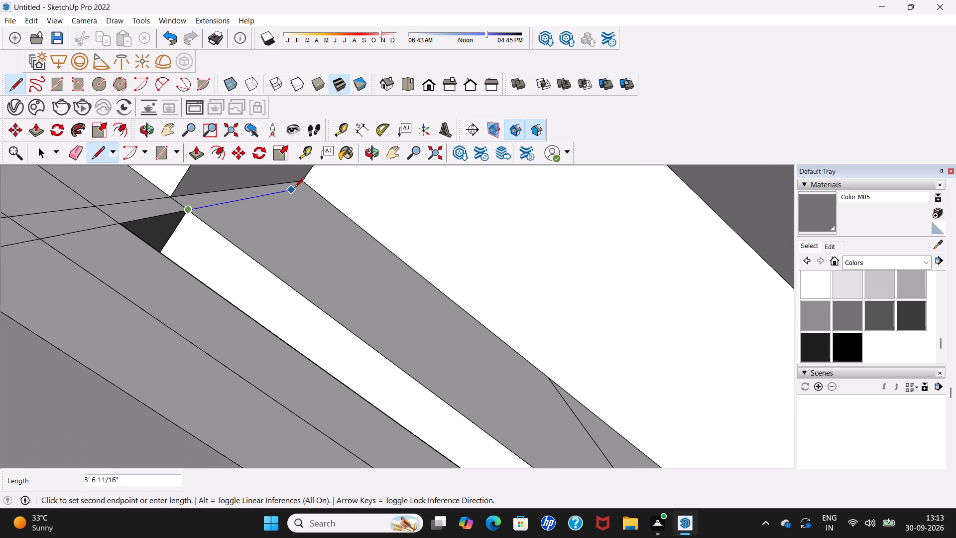
left_click(320, 183)
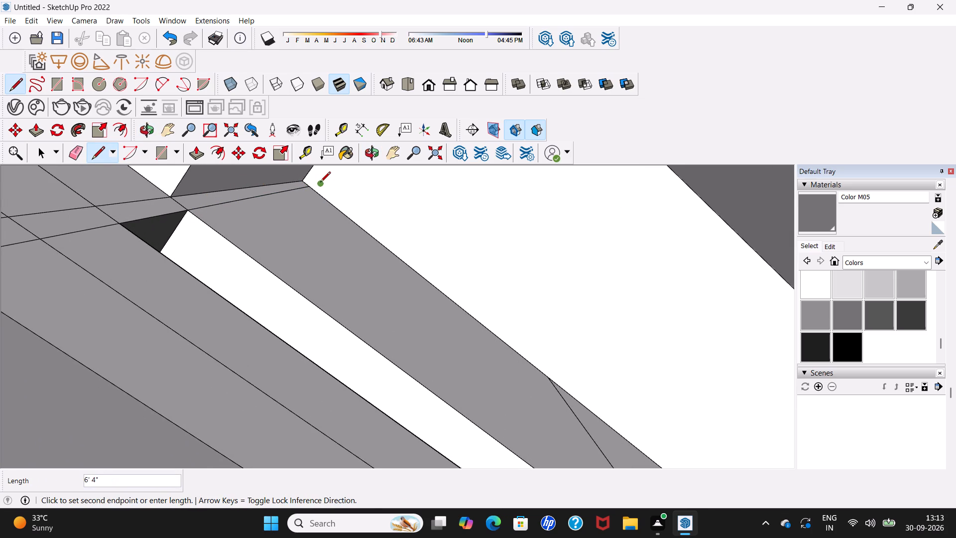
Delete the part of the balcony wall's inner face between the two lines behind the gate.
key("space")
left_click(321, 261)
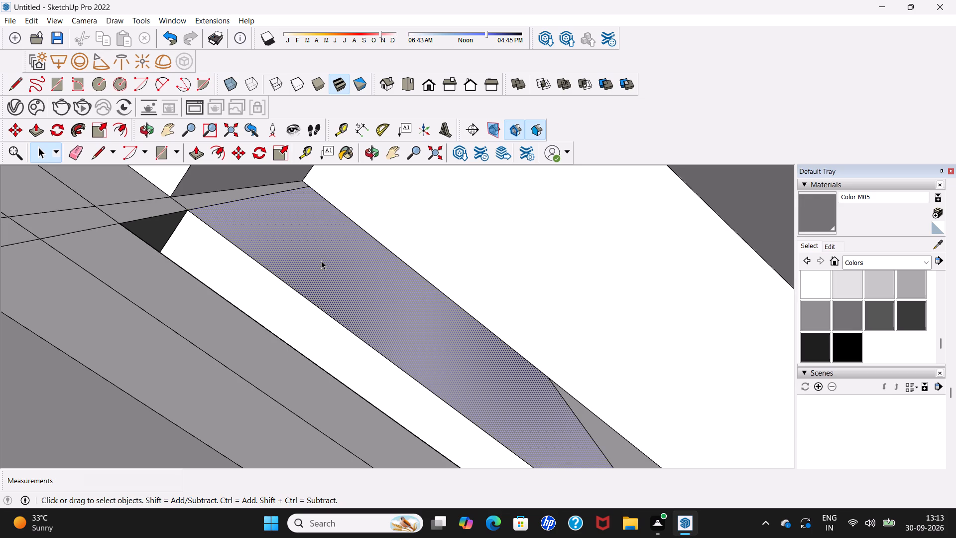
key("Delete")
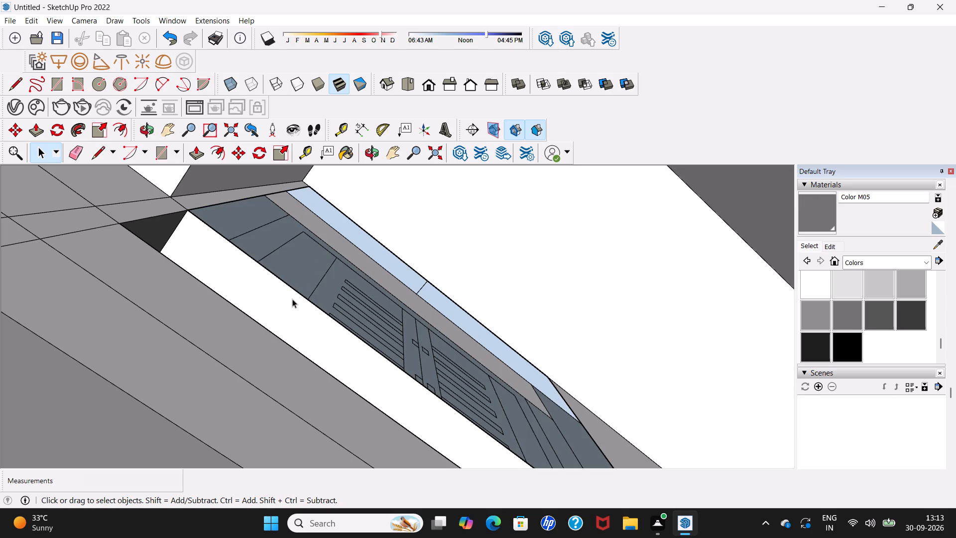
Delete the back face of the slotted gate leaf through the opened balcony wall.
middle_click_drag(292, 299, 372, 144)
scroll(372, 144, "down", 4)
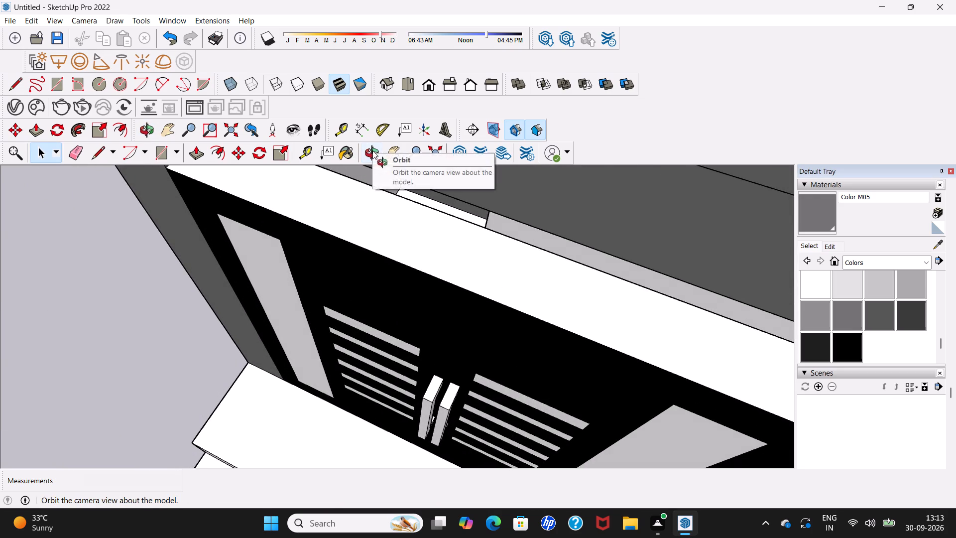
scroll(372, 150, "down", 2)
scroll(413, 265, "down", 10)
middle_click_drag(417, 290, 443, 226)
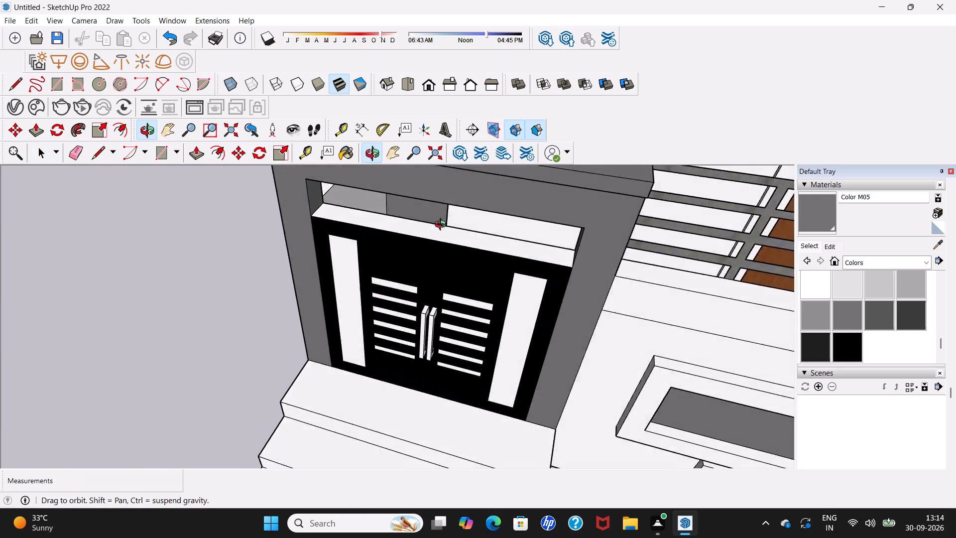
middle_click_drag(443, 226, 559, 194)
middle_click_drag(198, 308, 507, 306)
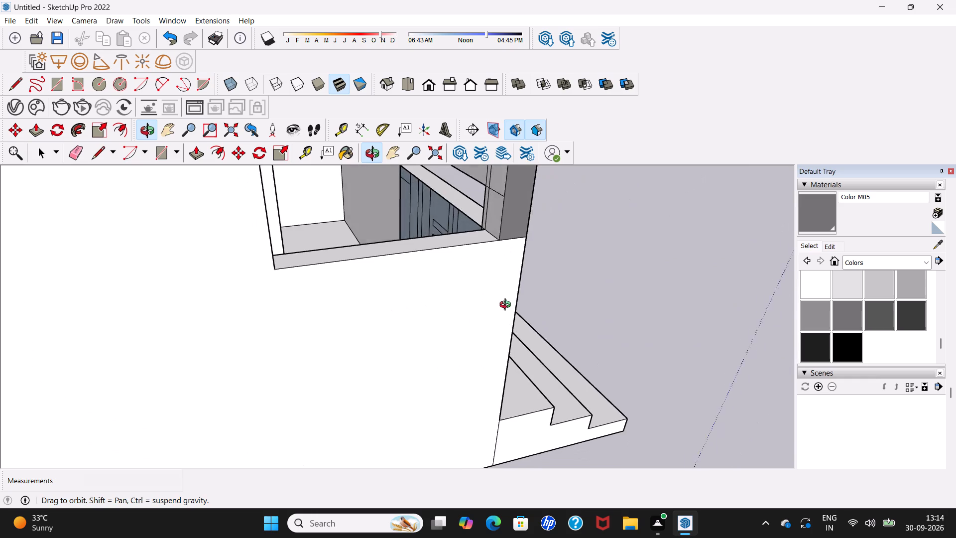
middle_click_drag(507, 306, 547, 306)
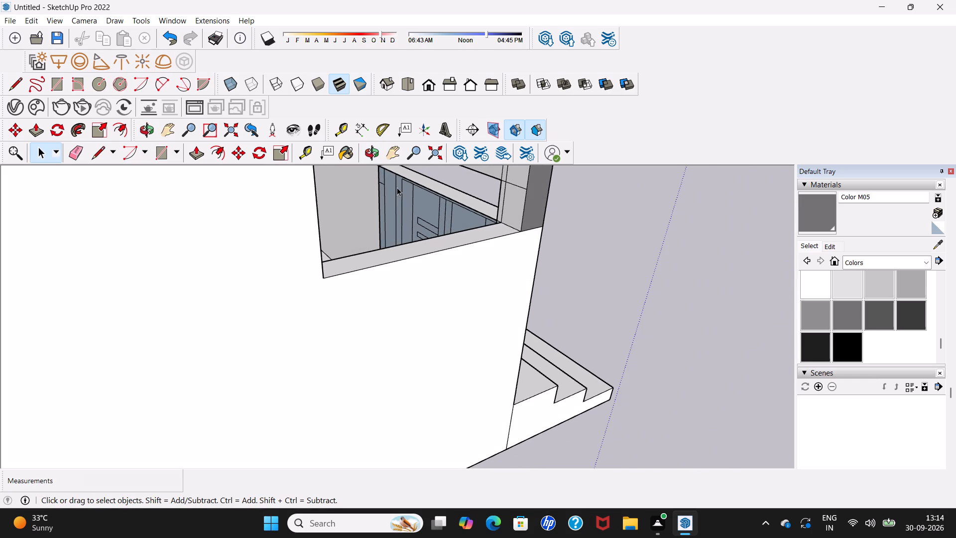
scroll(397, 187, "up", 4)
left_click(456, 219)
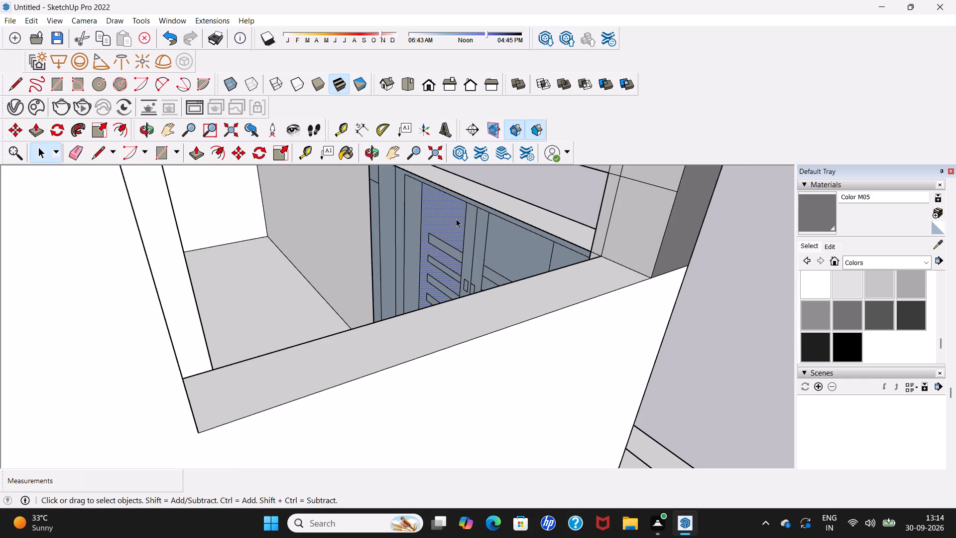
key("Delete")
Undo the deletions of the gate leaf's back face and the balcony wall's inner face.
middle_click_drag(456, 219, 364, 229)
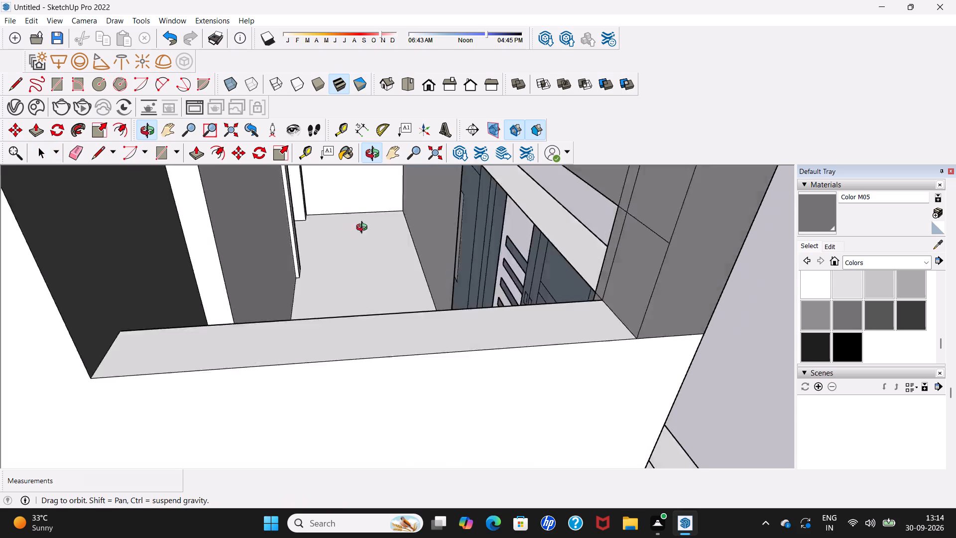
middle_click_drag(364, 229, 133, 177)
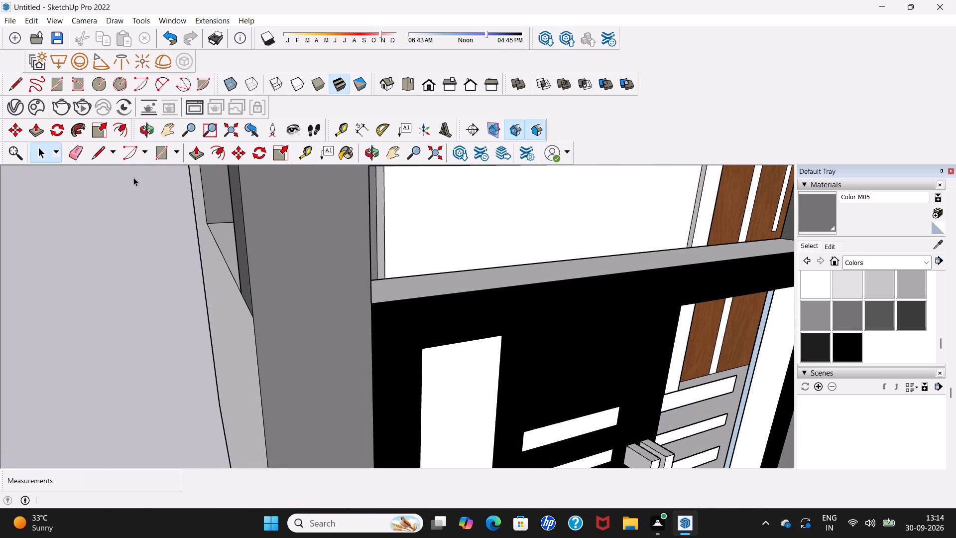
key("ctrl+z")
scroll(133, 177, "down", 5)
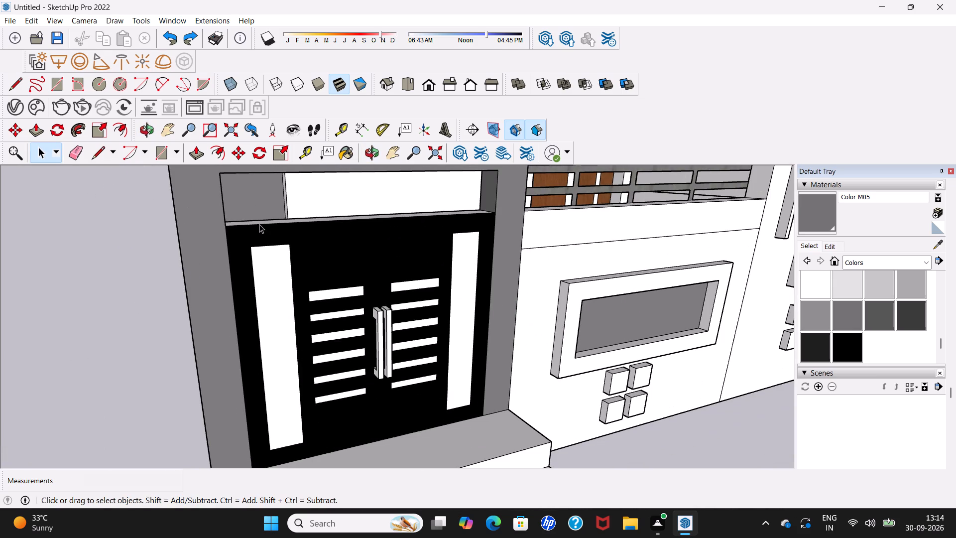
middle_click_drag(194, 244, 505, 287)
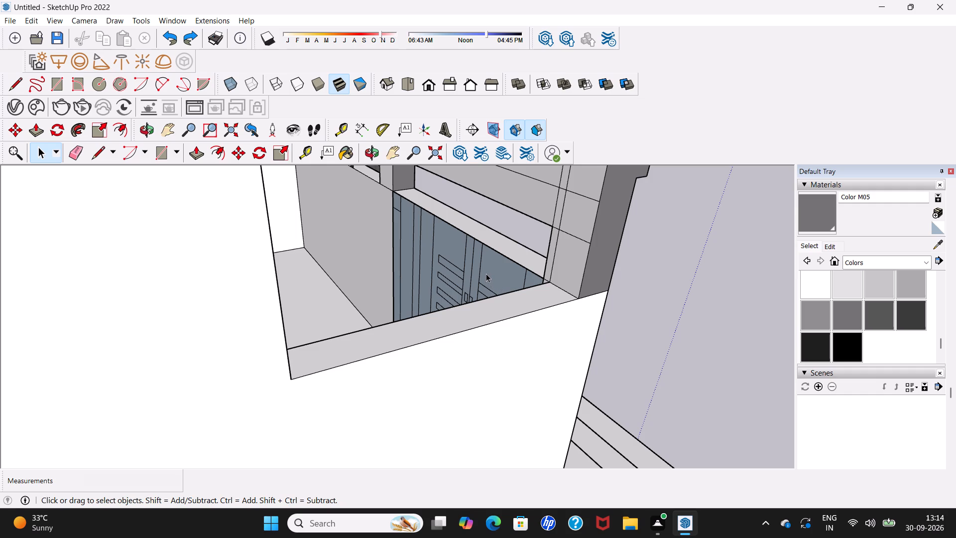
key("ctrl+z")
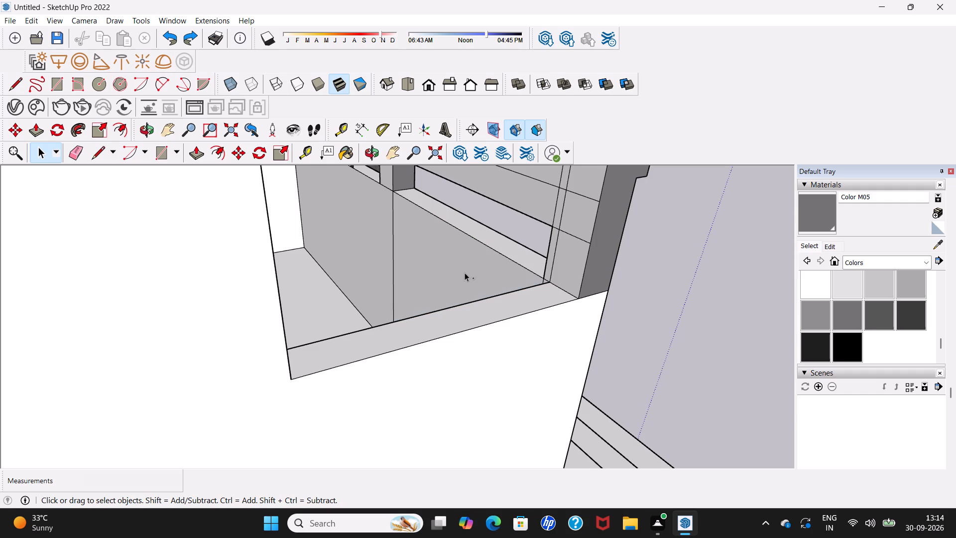
Examine the gate surround and the whole front elevation from several angles, including the tower's side wall.
middle_click_drag(465, 272, 180, 257)
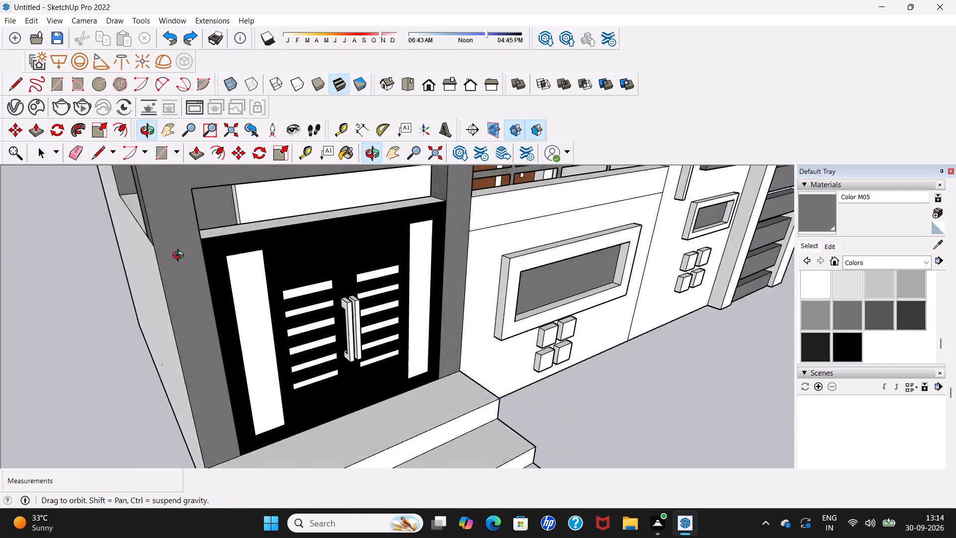
middle_click_drag(180, 257, 117, 235)
scroll(251, 235, "down", 5)
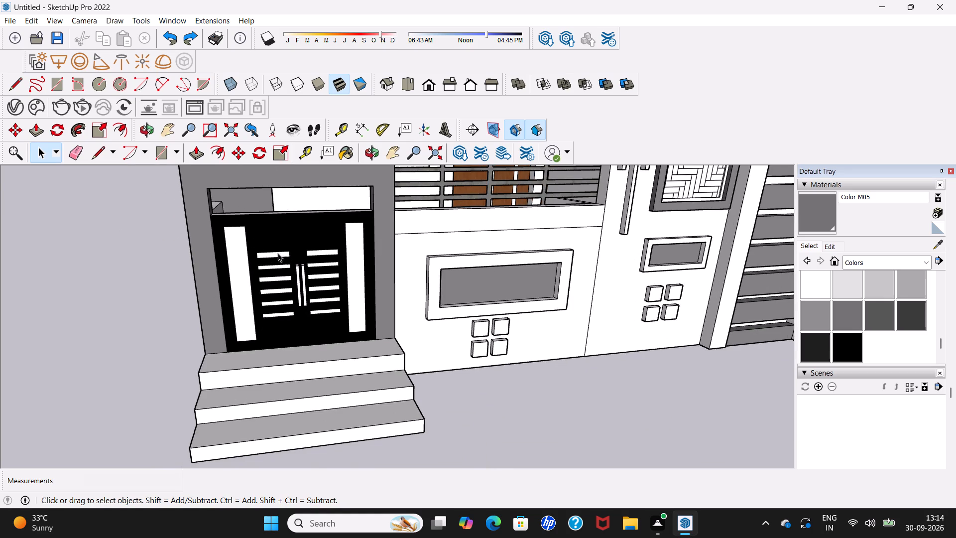
scroll(285, 250, "up", 5)
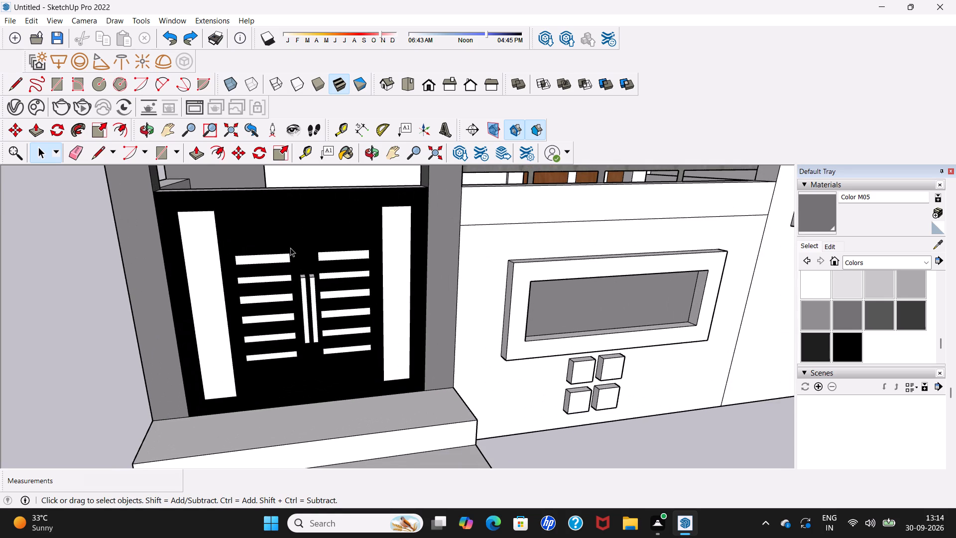
scroll(290, 248, "down", 5)
middle_click_drag(290, 248, 266, 194)
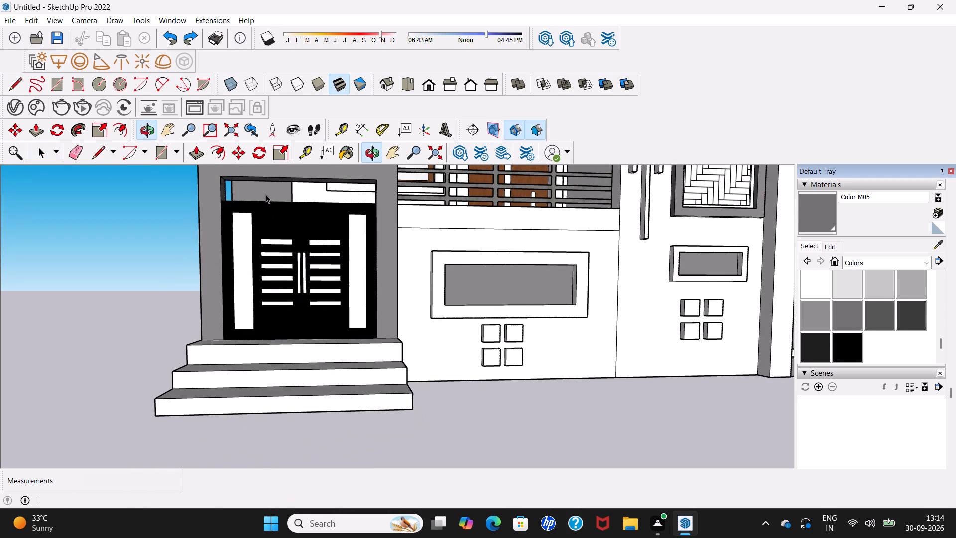
scroll(292, 196, "up", 9)
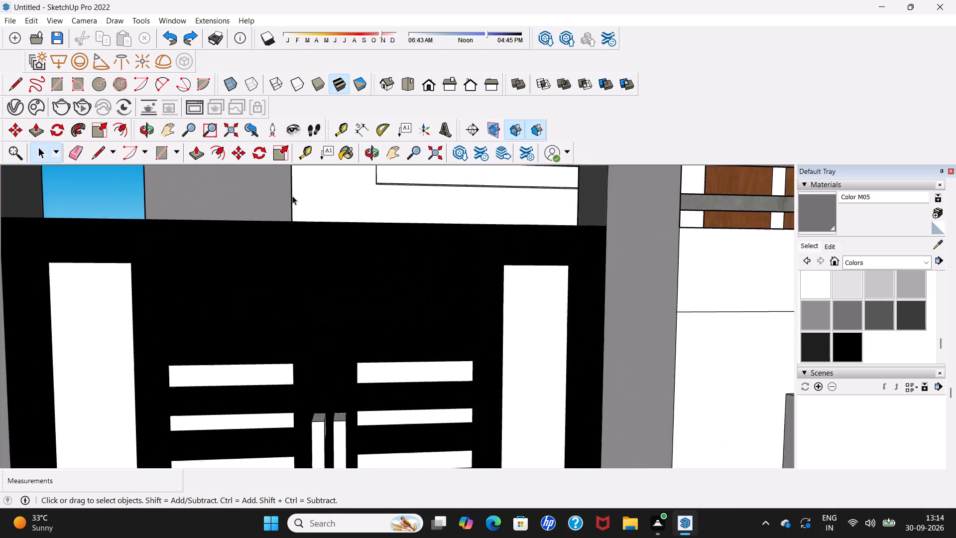
scroll(292, 196, "up", 3)
scroll(292, 196, "down", 14)
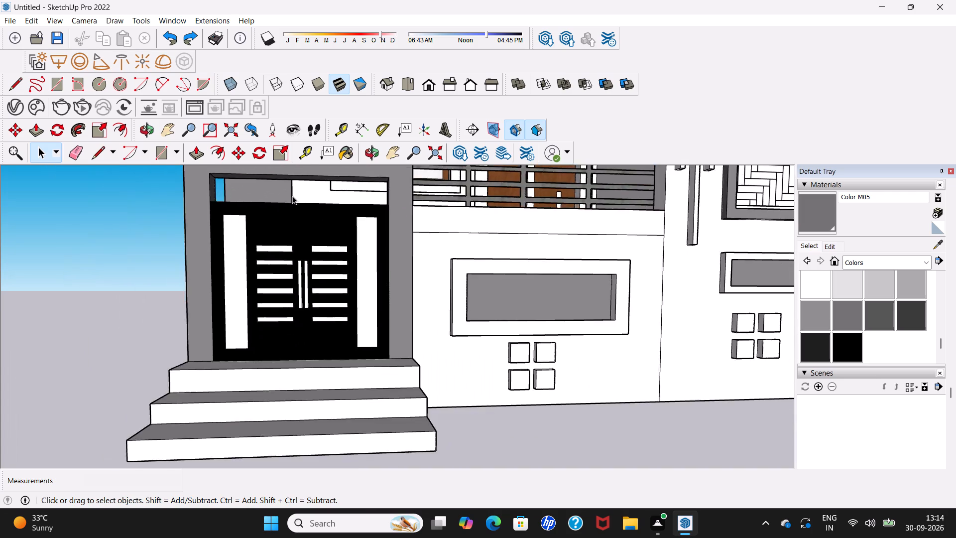
scroll(292, 196, "down", 7)
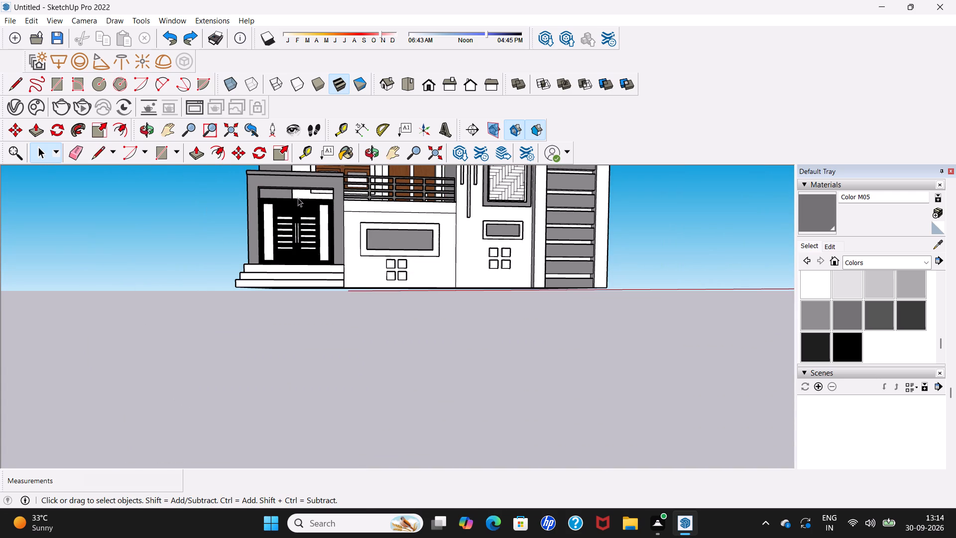
scroll(301, 195, "down", 3)
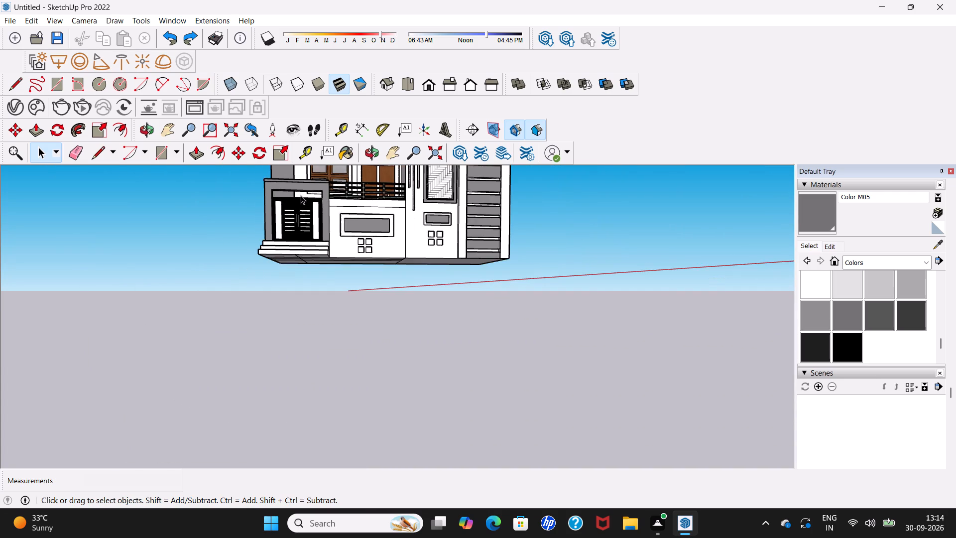
scroll(301, 195, "down", 1)
middle_click_drag(347, 232, 356, 295, "shift")
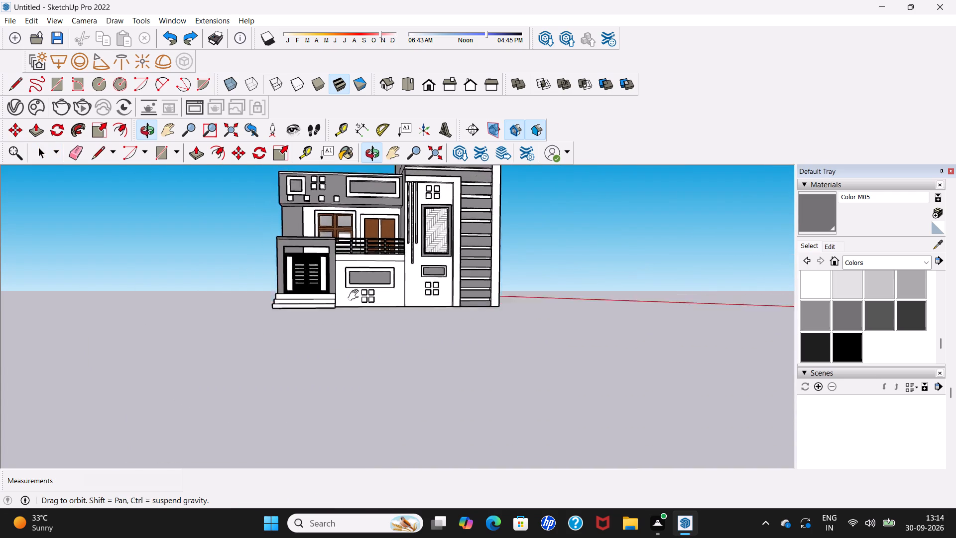
middle_click_drag(356, 295, 355, 401, "shift")
scroll(359, 371, "up", 5)
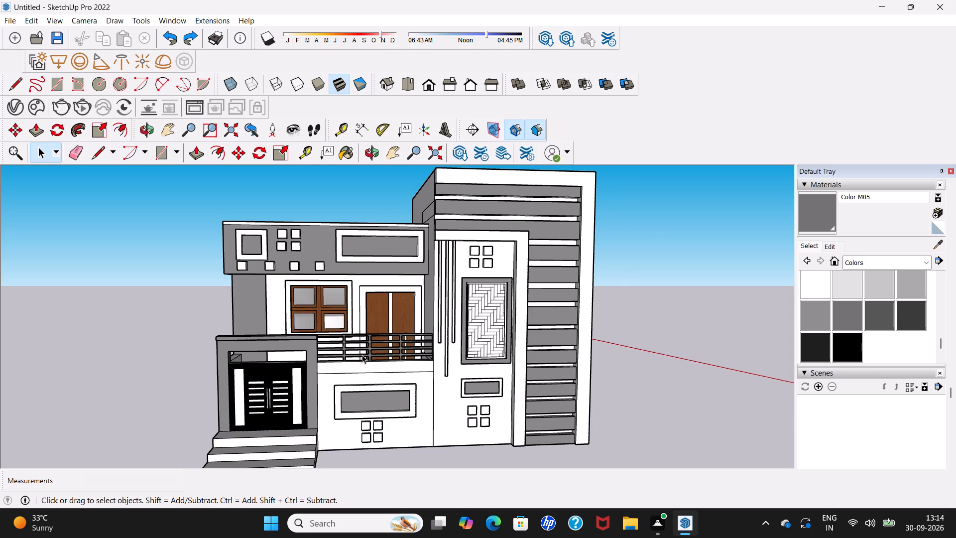
scroll(362, 355, "up", 3)
scroll(362, 355, "down", 3)
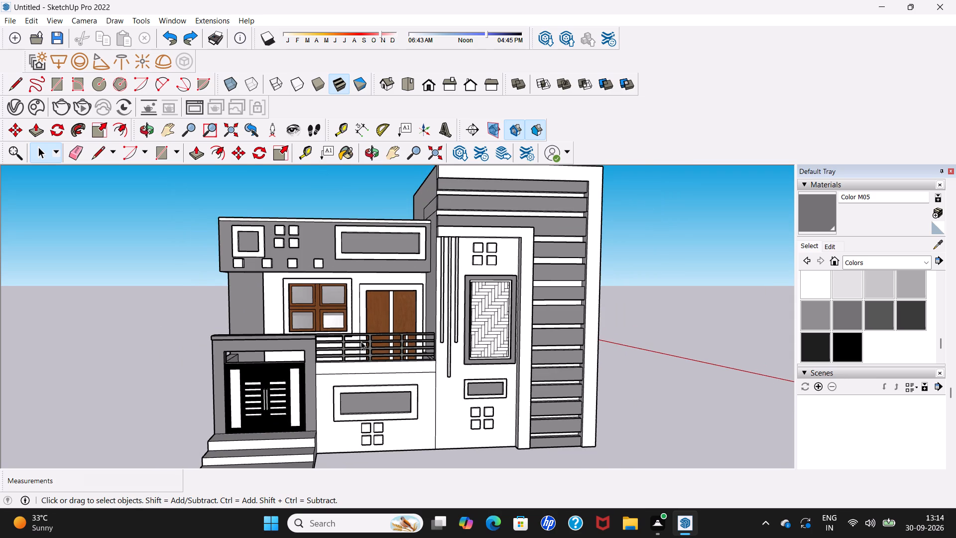
middle_click_drag(352, 350, 480, 258)
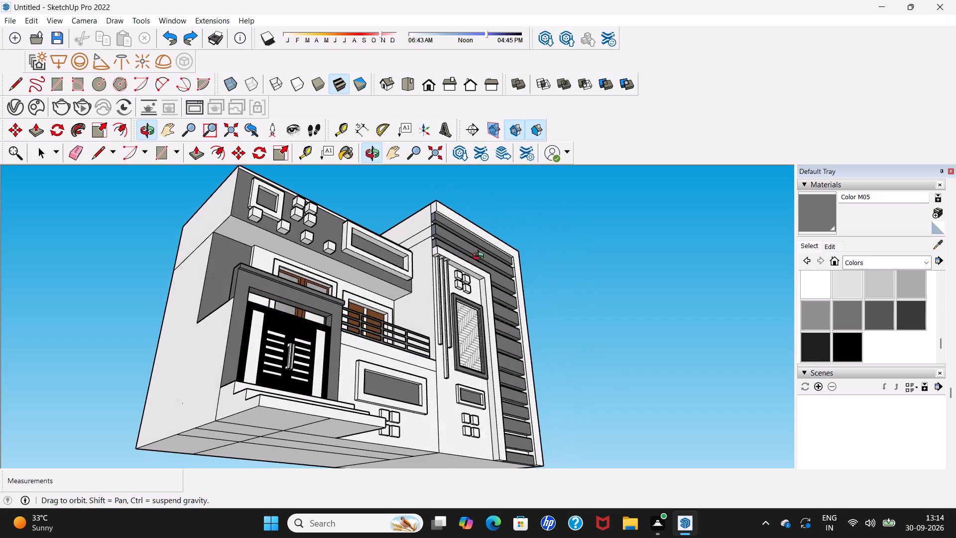
middle_click_drag(480, 258, 392, 369)
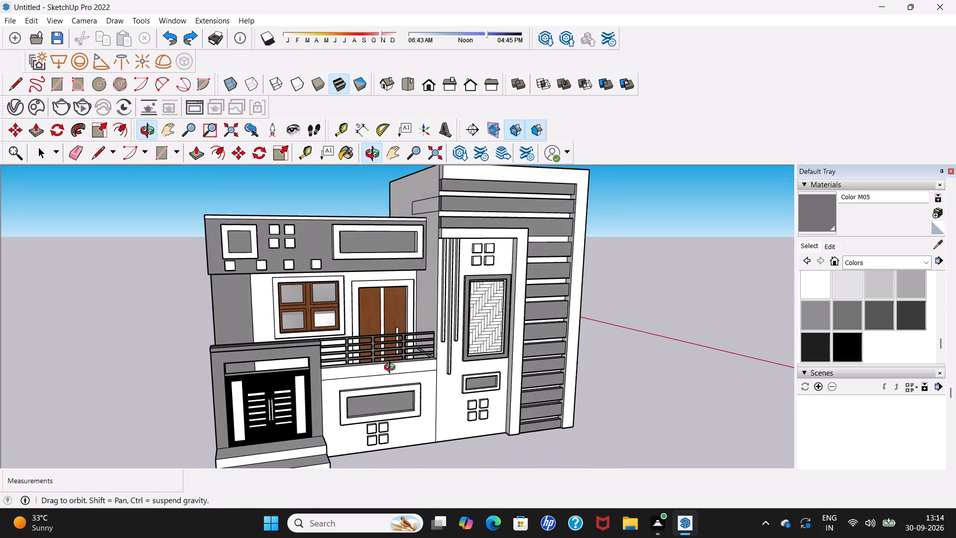
middle_click_drag(392, 369, 333, 368)
scroll(429, 289, "down", 5)
middle_click_drag(429, 289, 491, 310)
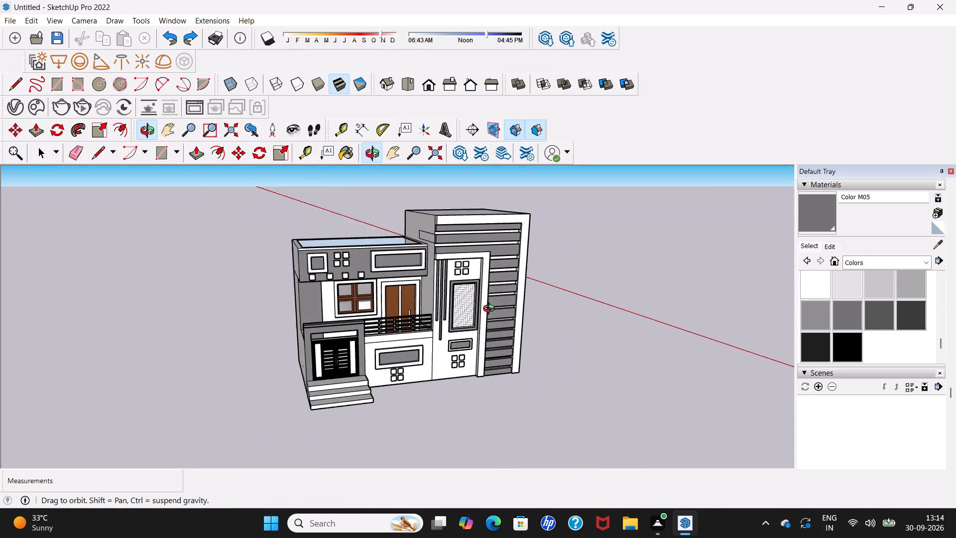
middle_click_drag(491, 310, 555, 309)
Delete the three stray lines outlining the leftover rectangle on the tower's side wall above the roof parapet.
scroll(490, 272, "up", 5)
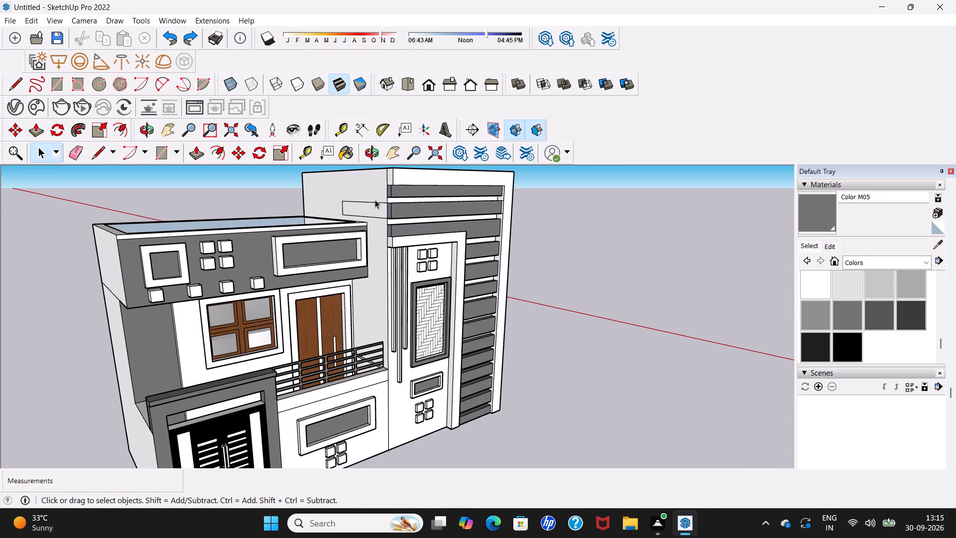
middle_click_drag(369, 204, 367, 287)
scroll(366, 256, "up", 4)
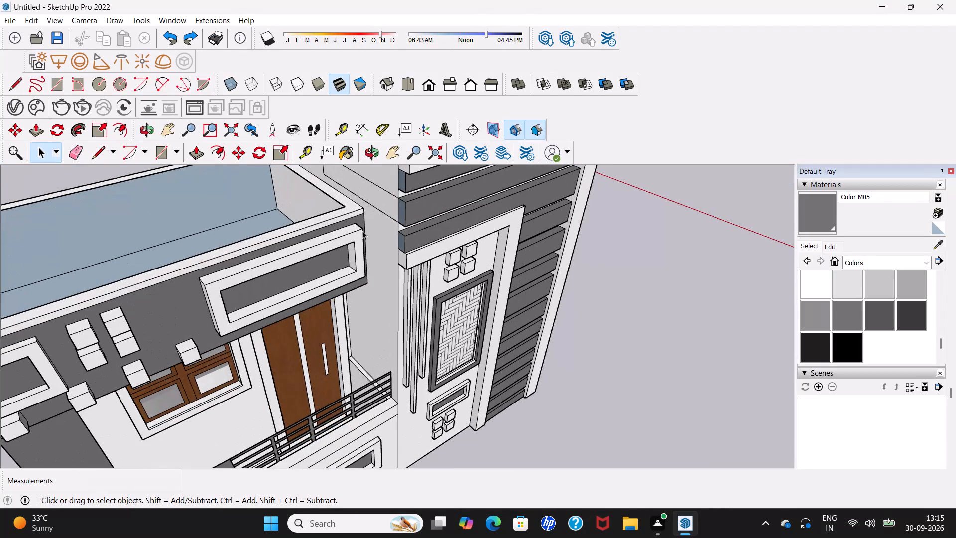
left_click(379, 187)
key("Delete")
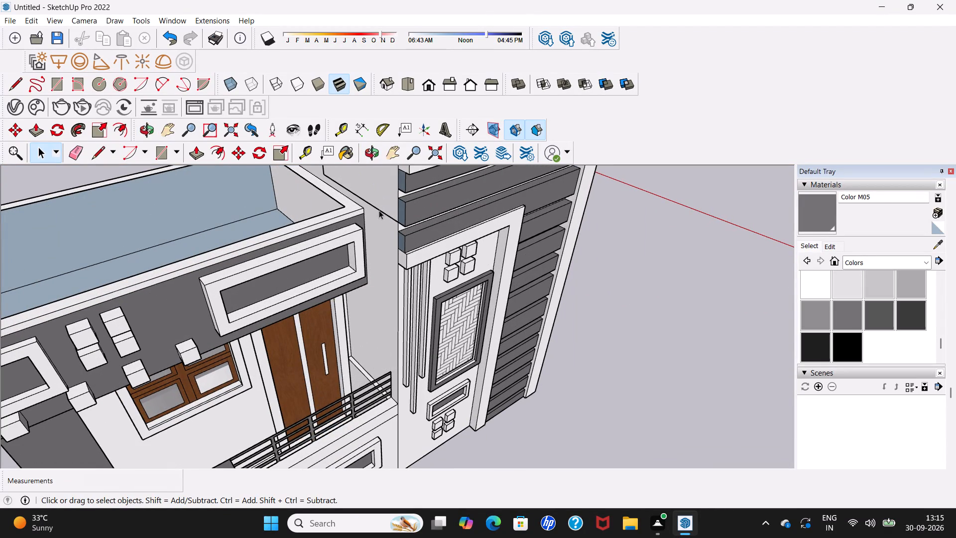
left_click(381, 210)
key("Delete")
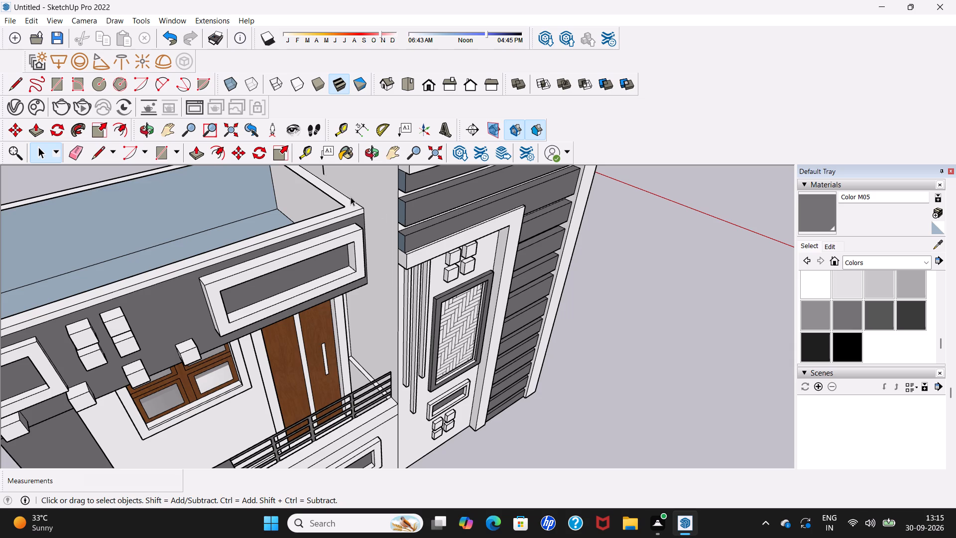
scroll(351, 197, "down", 6)
scroll(343, 192, "up", 4)
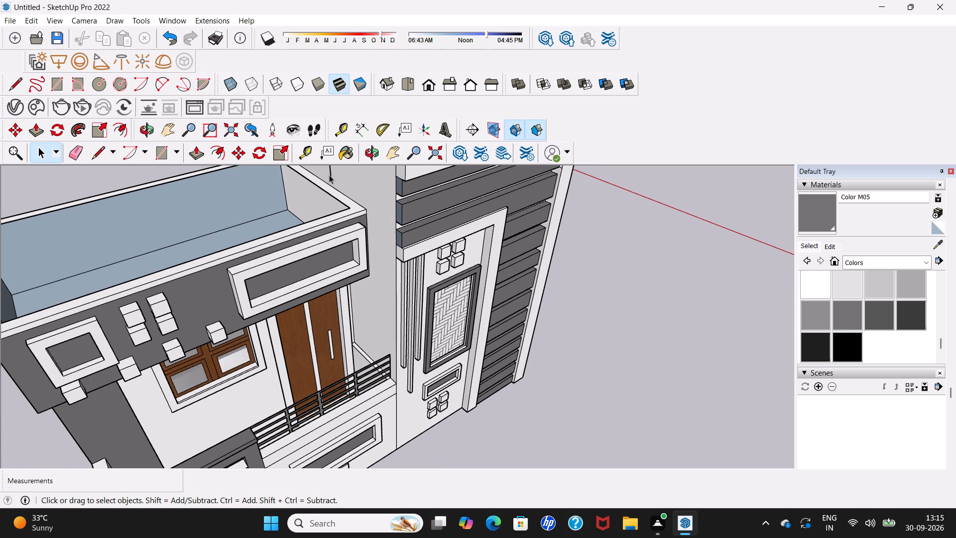
left_click(329, 175)
key("Delete")
Examine the whole house elevation from above, from the front and from both sides.
scroll(329, 175, "down", 12)
middle_click_drag(337, 181, 244, 187)
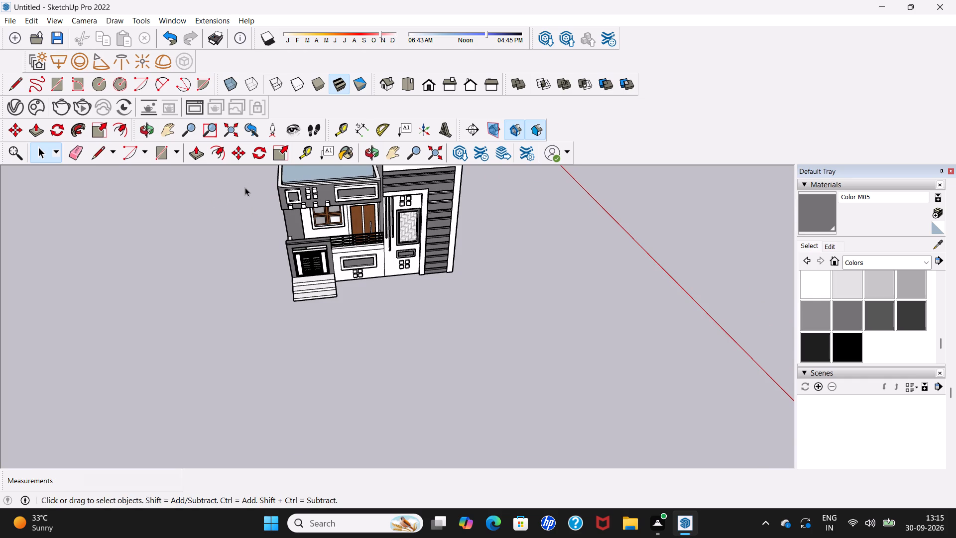
scroll(245, 187, "down", 5)
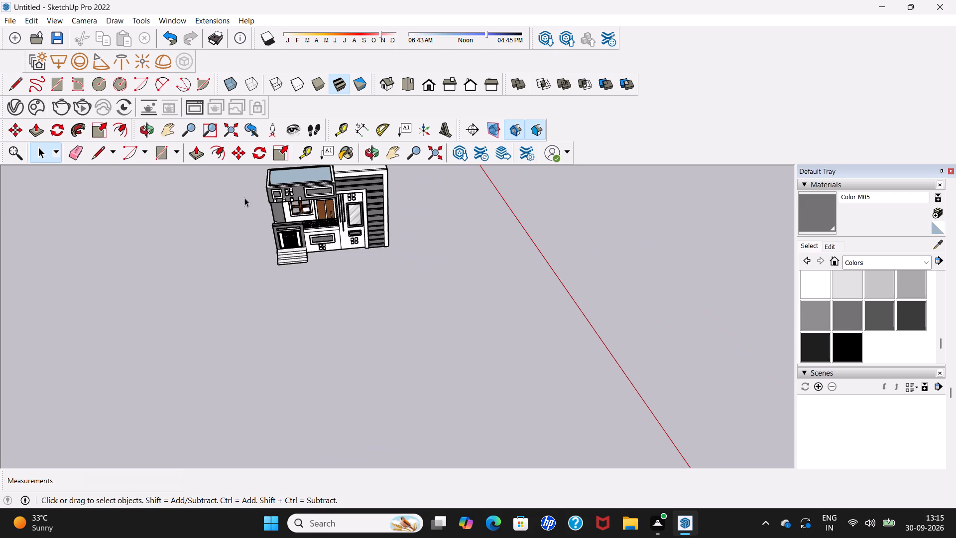
scroll(244, 198, "down", 5)
middle_click_drag(244, 198, 284, 295, "shift")
middle_click_drag(314, 298, 330, 192)
scroll(350, 285, "up", 7)
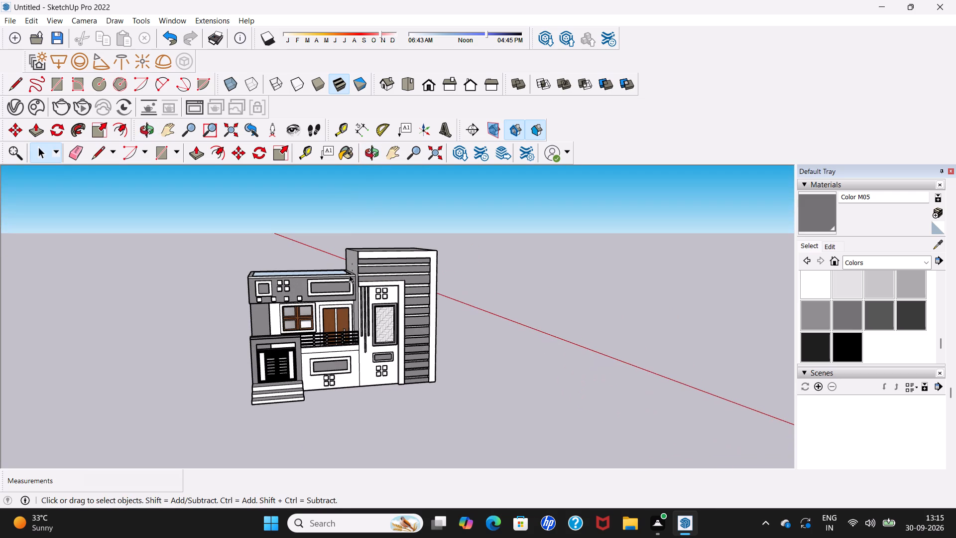
middle_click_drag(328, 271, 217, 267)
scroll(233, 260, "up", 1)
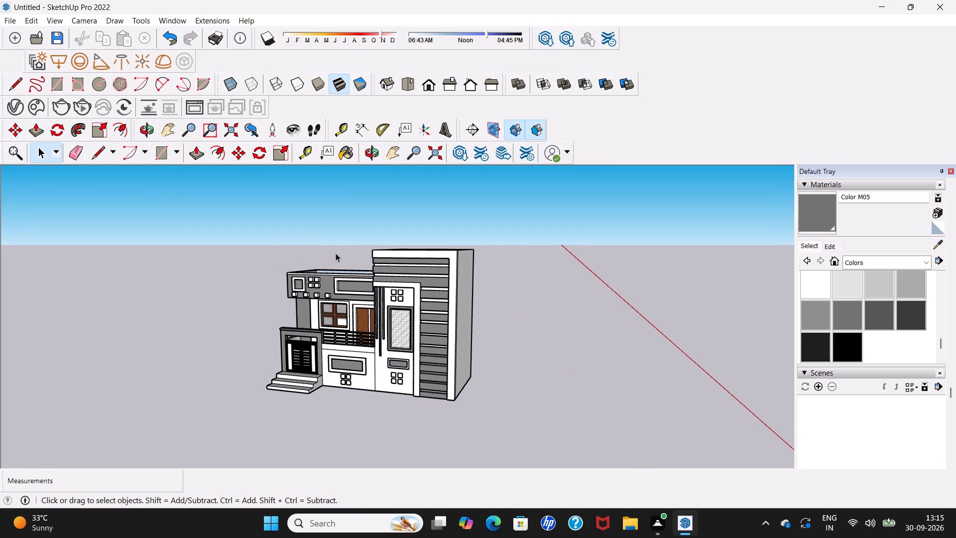
scroll(356, 273, "up", 5)
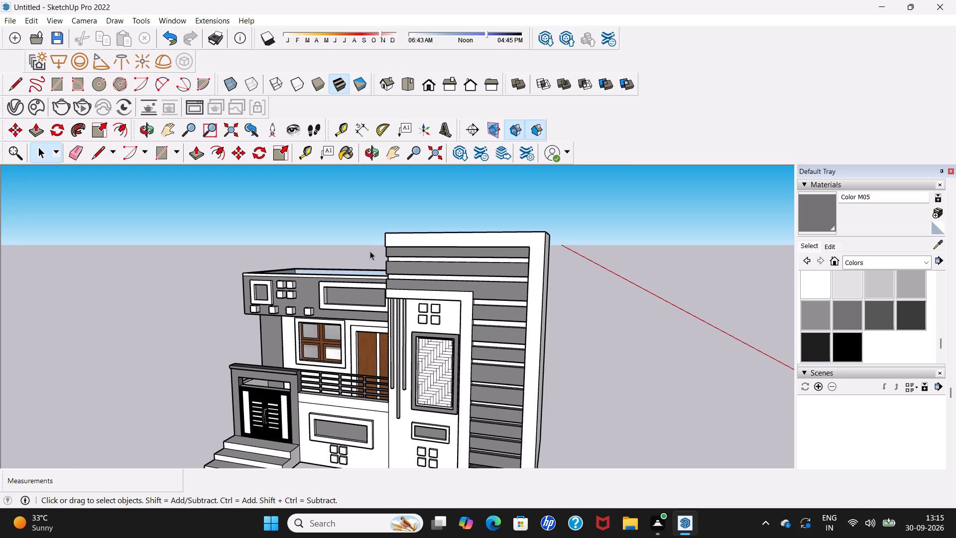
scroll(370, 251, "down", 6)
middle_click_drag(370, 251, 421, 251)
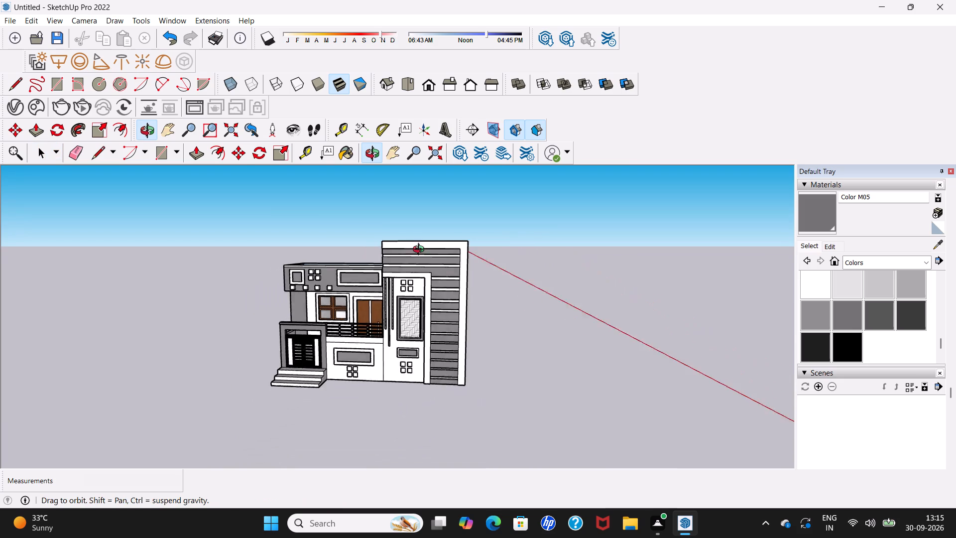
middle_click_drag(421, 251, 454, 250)
Paint the tower's outer frame, the grooves between its gray bands and the front of the central surround white with Color M00.
left_click(805, 279)
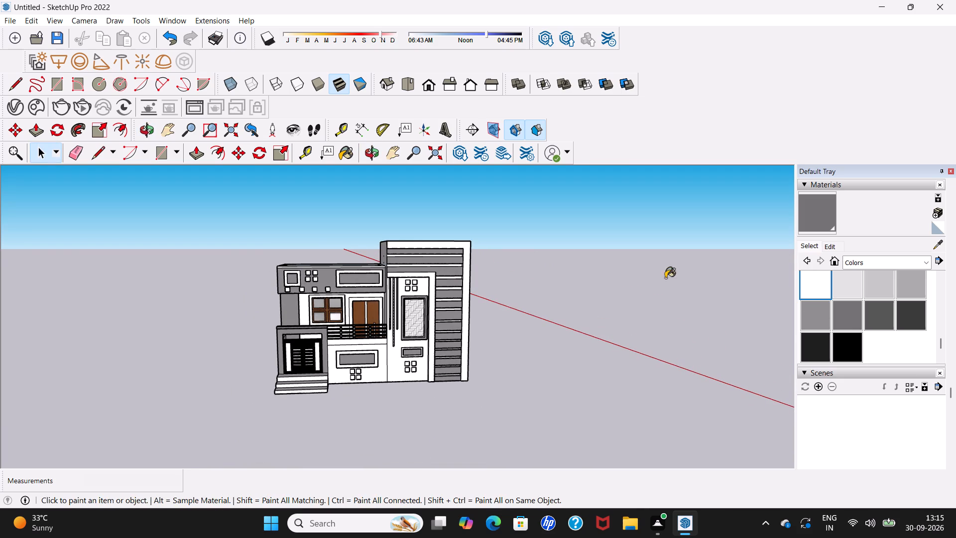
scroll(481, 273, "up", 7)
left_click(444, 269)
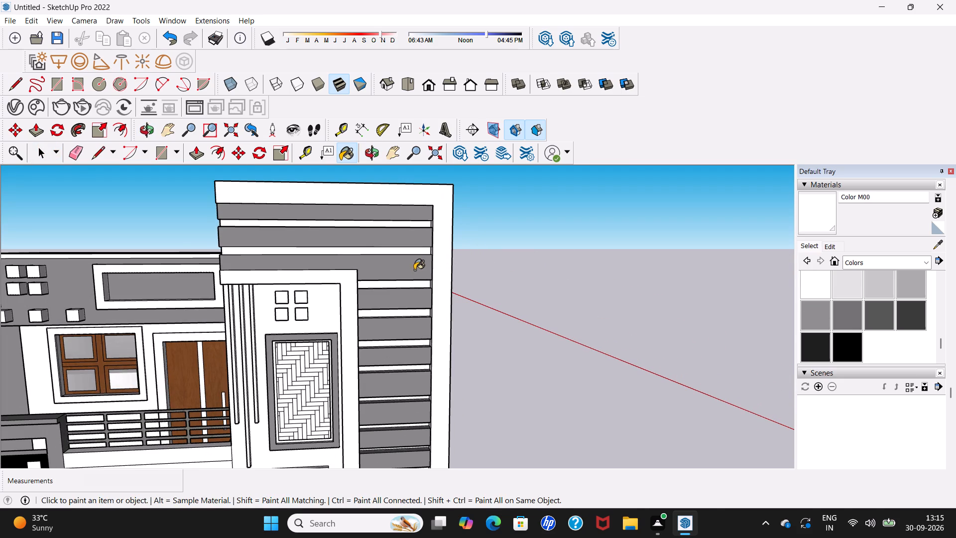
scroll(402, 257, "up", 6)
left_click(400, 246)
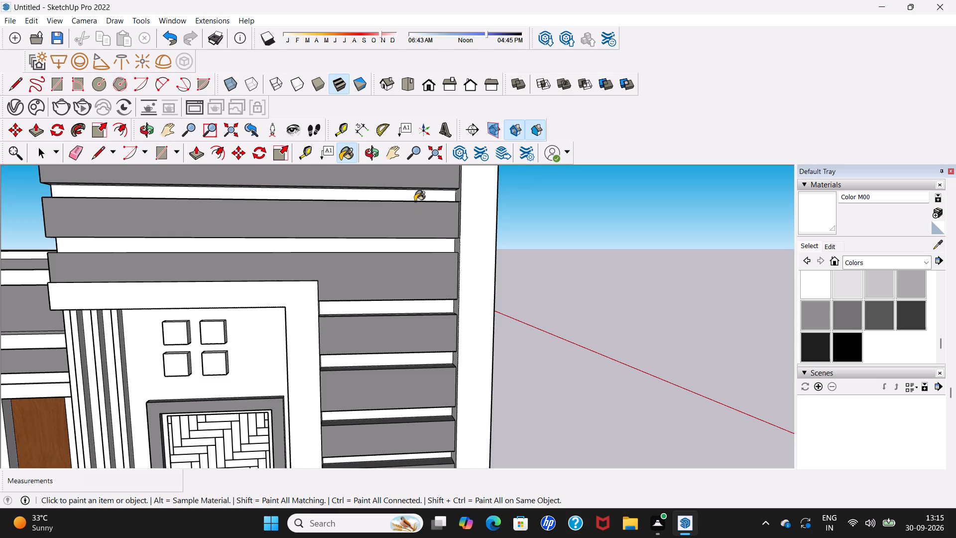
left_click(423, 193)
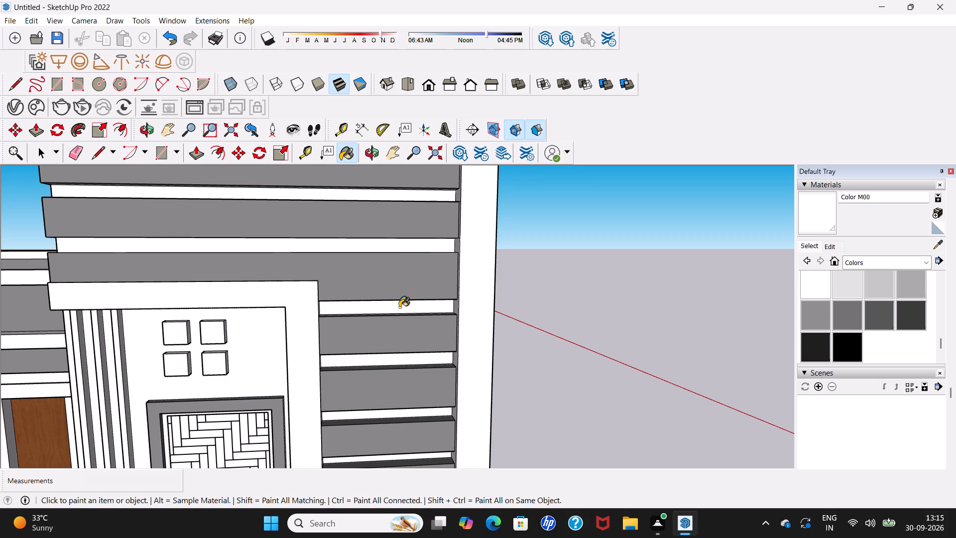
left_click(399, 307)
left_click(246, 298)
Paint the frames of the balcony wall's and tower's lower recessed panels and the longest vertical strip white with Color M00.
scroll(223, 306, "down", 3)
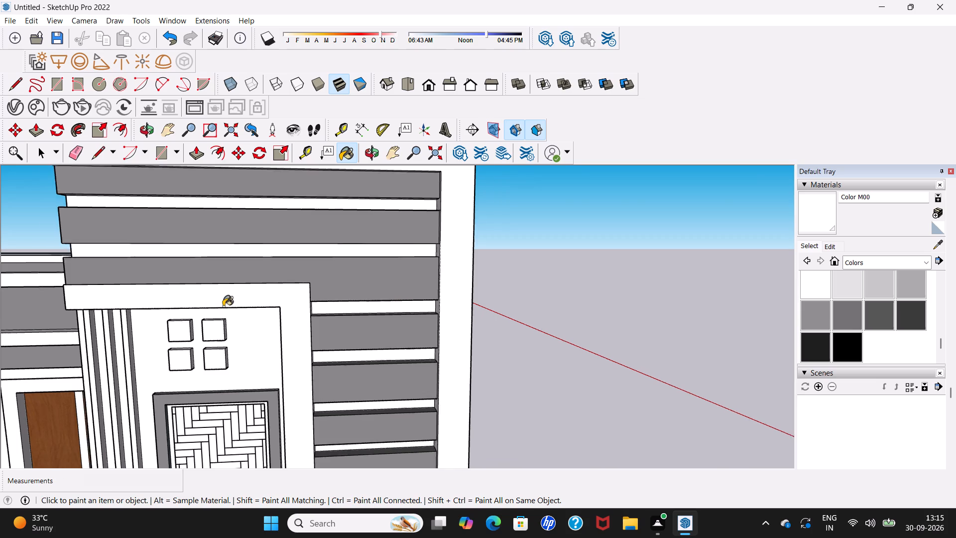
scroll(223, 306, "down", 10)
middle_click_drag(226, 298, 419, 264, "shift")
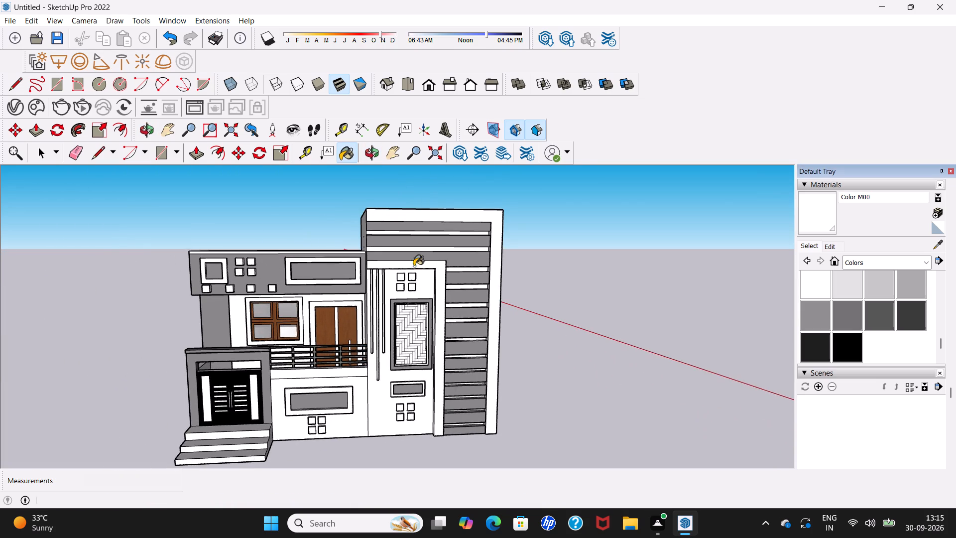
middle_click_drag(376, 274, 281, 257)
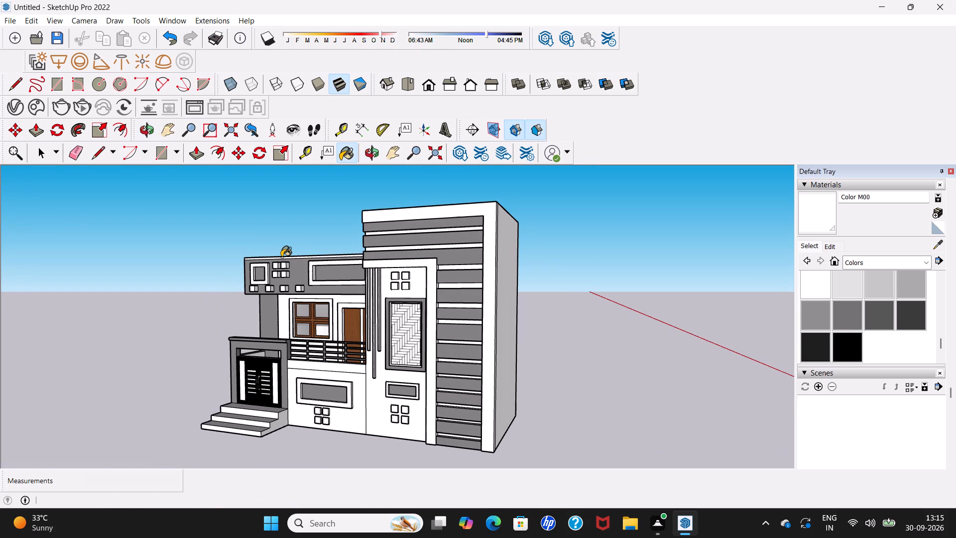
scroll(327, 358, "up", 2)
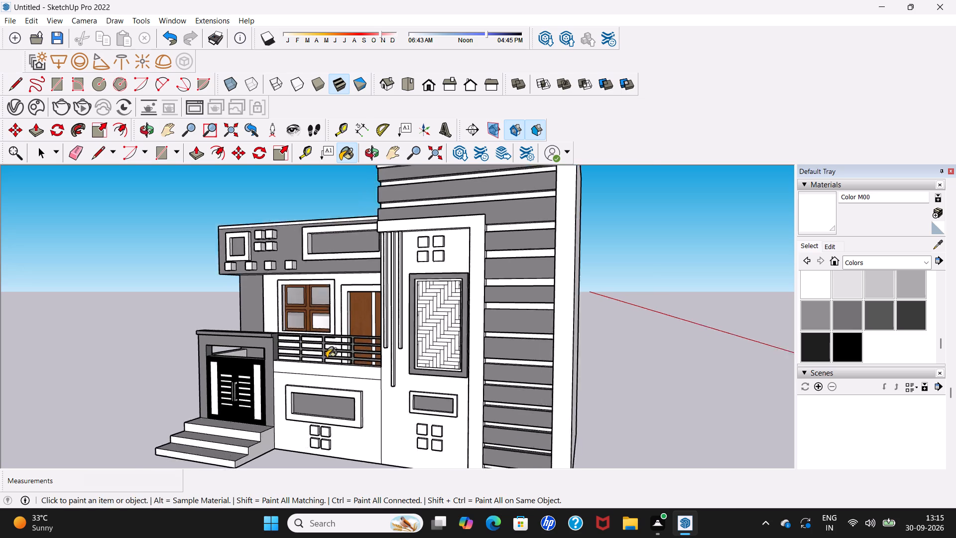
scroll(327, 358, "up", 8)
left_click(337, 406)
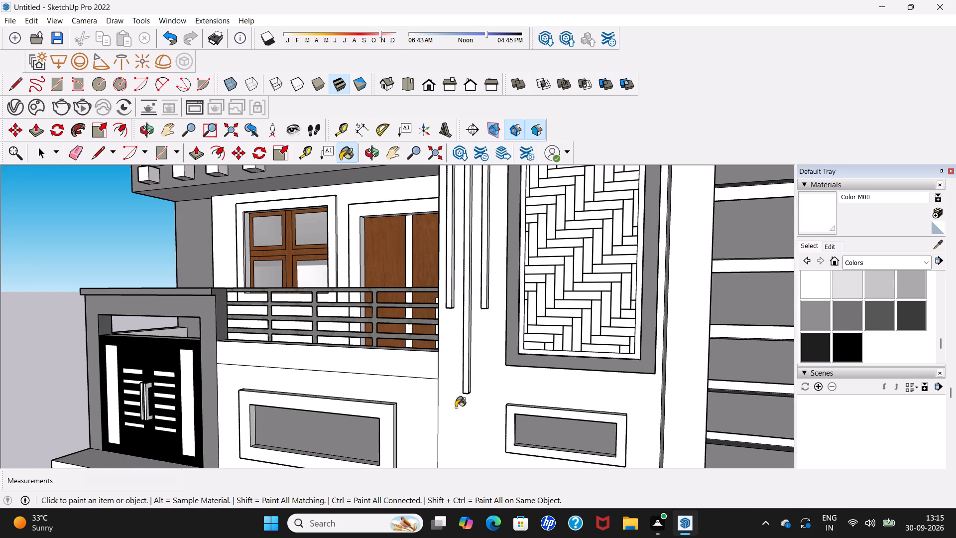
left_click(517, 409)
left_click(464, 369)
Paint the inner side of the surround beside the tower's herringbone panel white with Color M00.
scroll(463, 366, "down", 13)
middle_click_drag(463, 366, 598, 331)
scroll(518, 326, "up", 6)
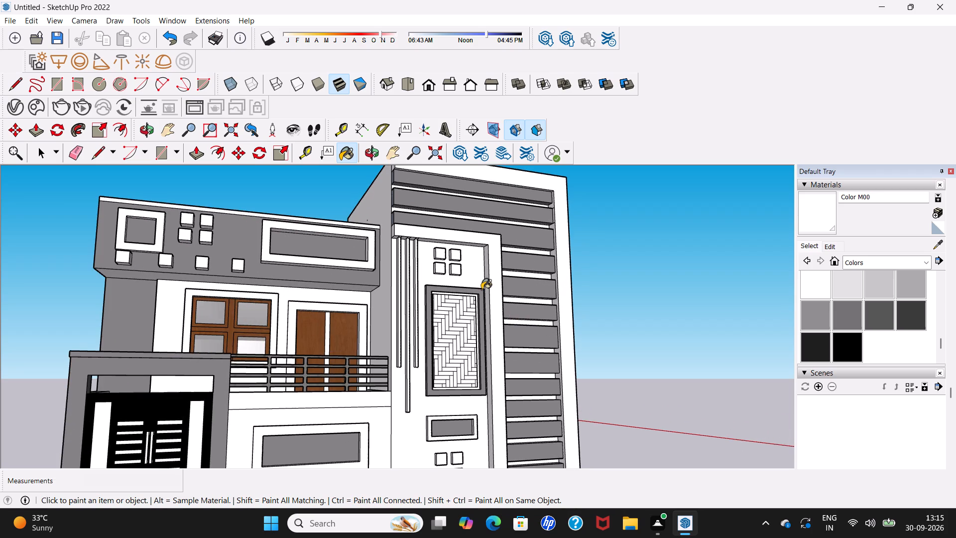
scroll(481, 289, "down", 7)
scroll(482, 282, "up", 4)
left_click(485, 275)
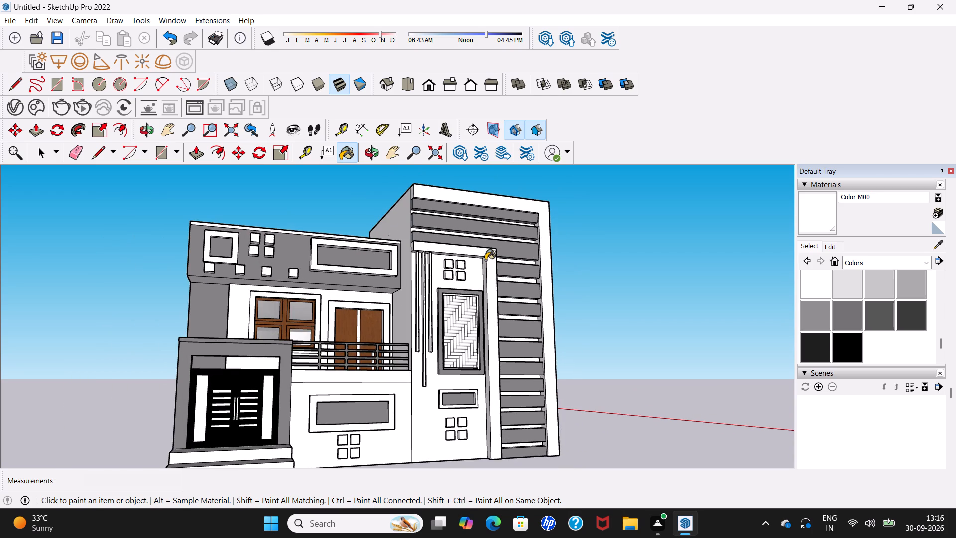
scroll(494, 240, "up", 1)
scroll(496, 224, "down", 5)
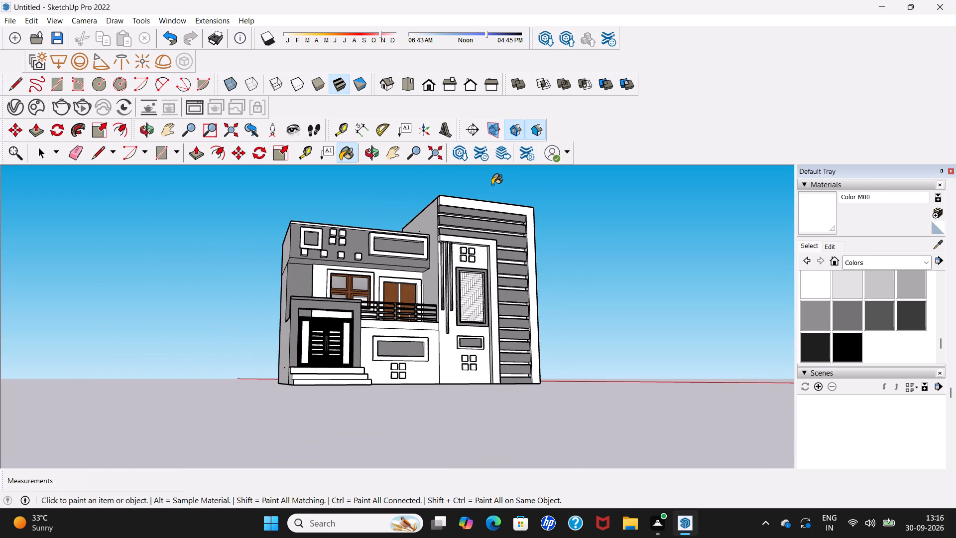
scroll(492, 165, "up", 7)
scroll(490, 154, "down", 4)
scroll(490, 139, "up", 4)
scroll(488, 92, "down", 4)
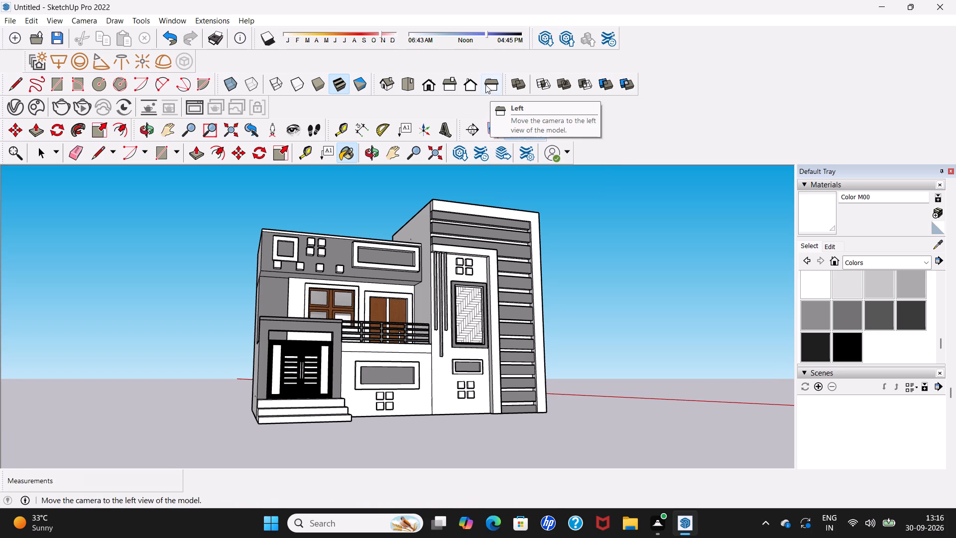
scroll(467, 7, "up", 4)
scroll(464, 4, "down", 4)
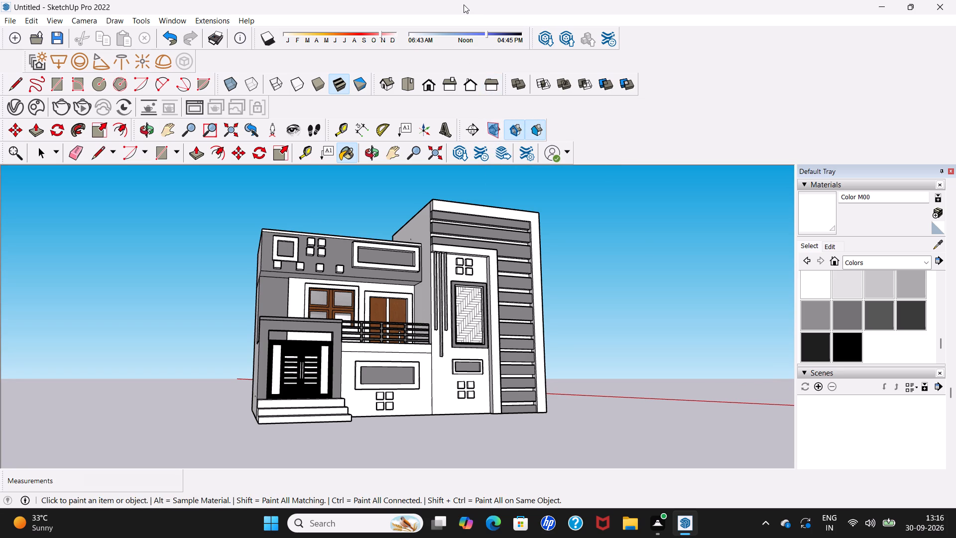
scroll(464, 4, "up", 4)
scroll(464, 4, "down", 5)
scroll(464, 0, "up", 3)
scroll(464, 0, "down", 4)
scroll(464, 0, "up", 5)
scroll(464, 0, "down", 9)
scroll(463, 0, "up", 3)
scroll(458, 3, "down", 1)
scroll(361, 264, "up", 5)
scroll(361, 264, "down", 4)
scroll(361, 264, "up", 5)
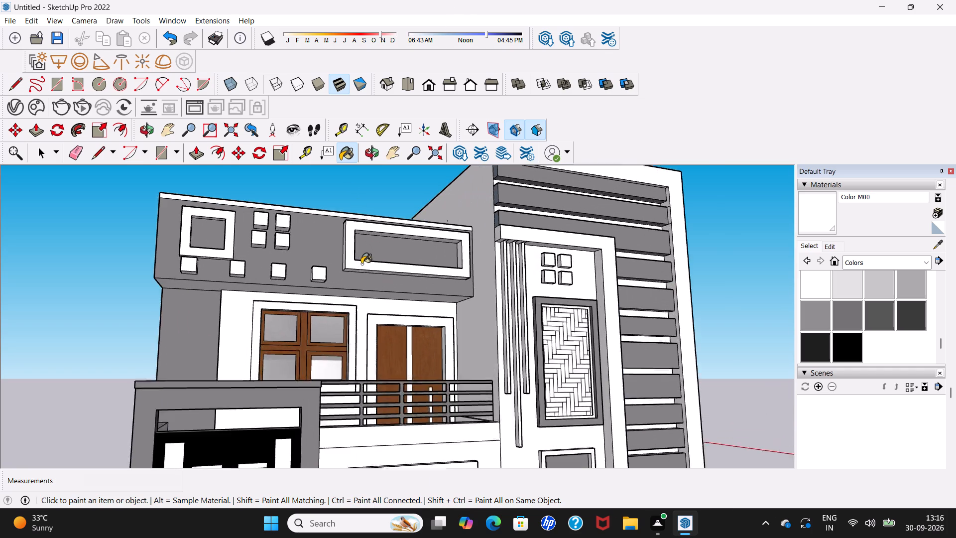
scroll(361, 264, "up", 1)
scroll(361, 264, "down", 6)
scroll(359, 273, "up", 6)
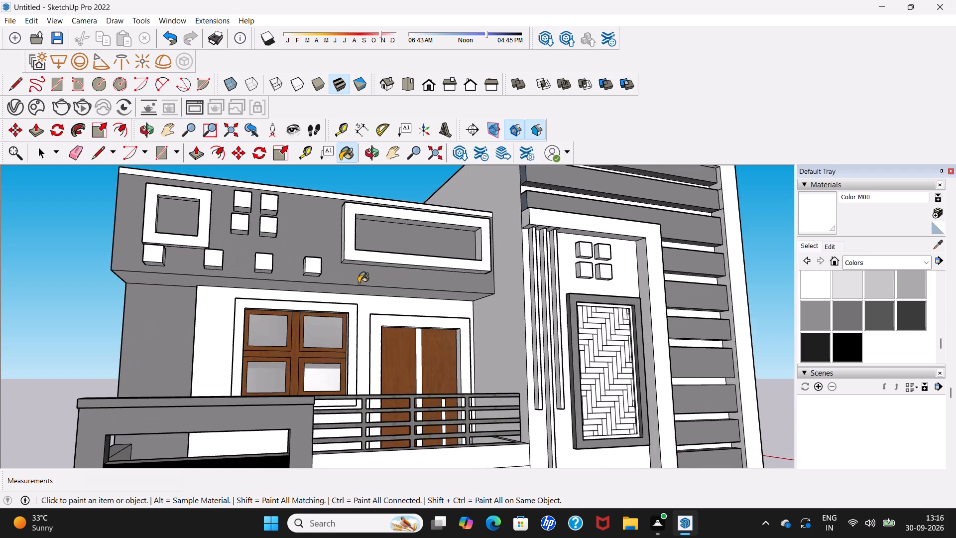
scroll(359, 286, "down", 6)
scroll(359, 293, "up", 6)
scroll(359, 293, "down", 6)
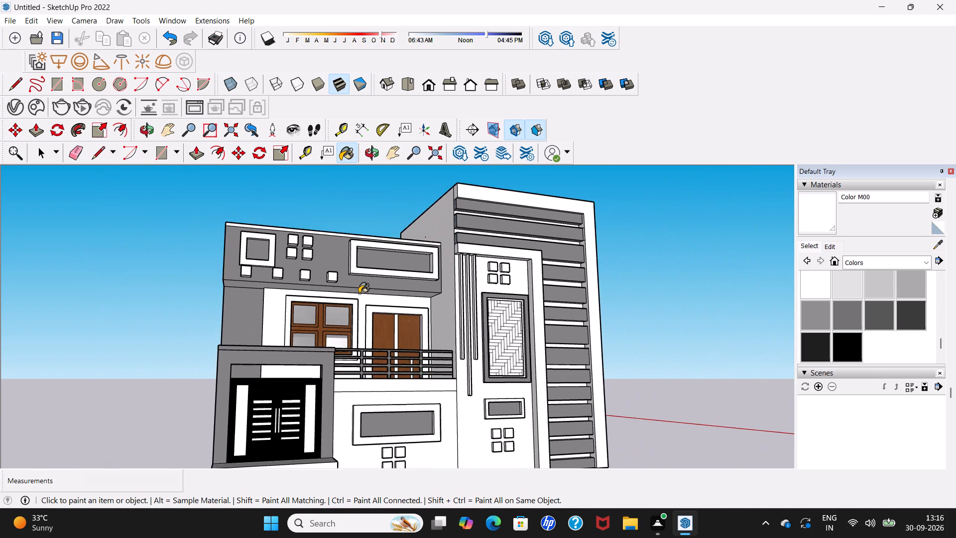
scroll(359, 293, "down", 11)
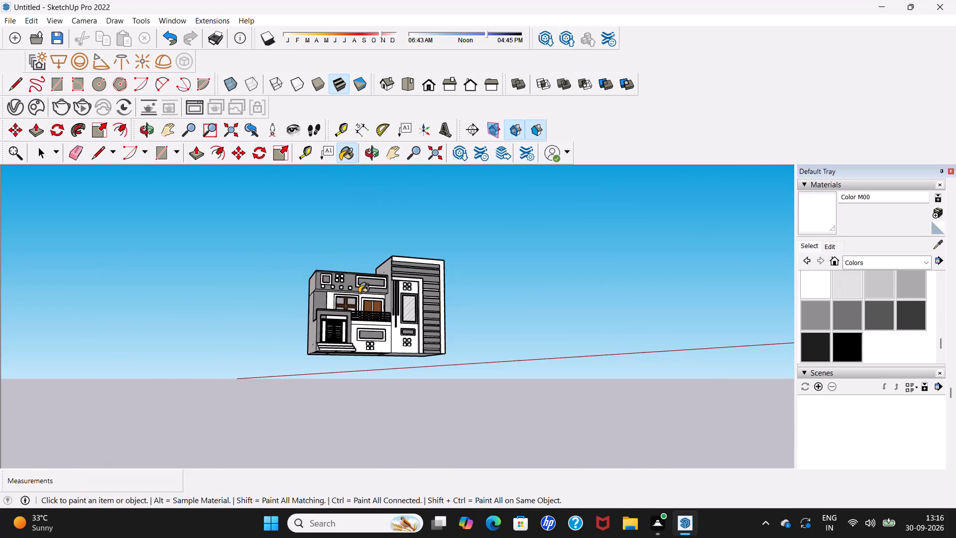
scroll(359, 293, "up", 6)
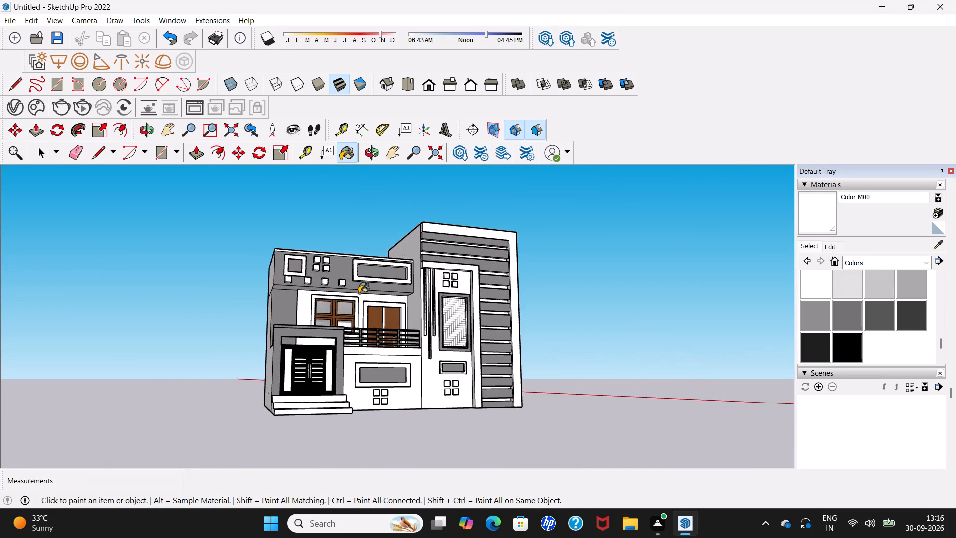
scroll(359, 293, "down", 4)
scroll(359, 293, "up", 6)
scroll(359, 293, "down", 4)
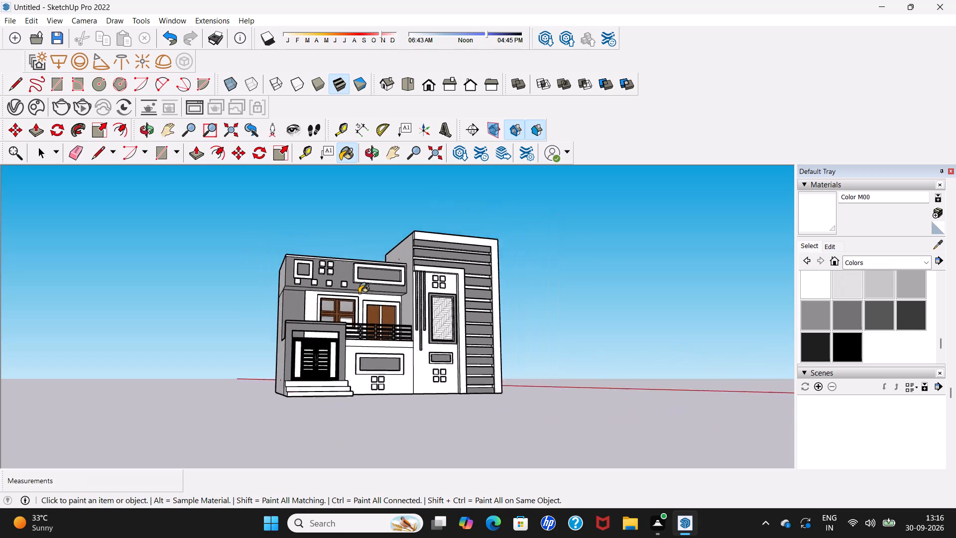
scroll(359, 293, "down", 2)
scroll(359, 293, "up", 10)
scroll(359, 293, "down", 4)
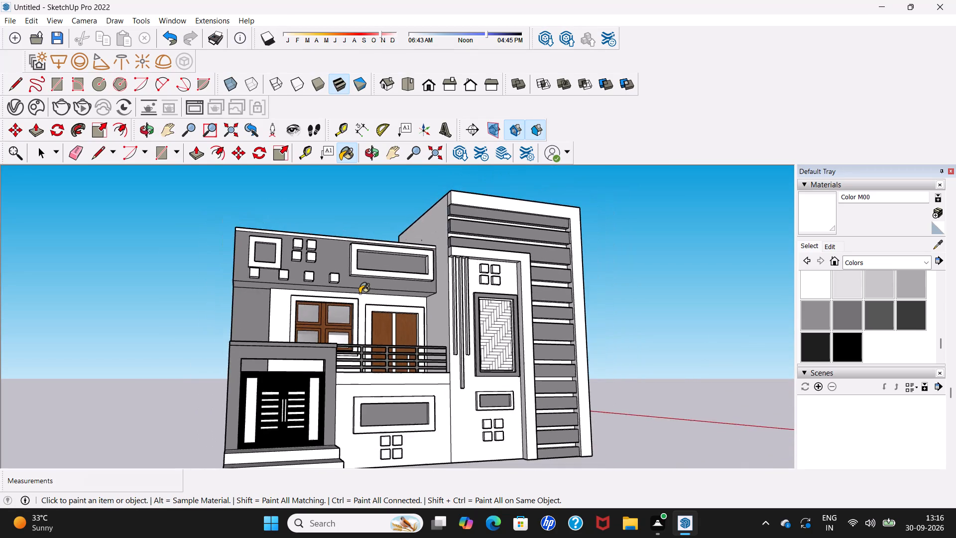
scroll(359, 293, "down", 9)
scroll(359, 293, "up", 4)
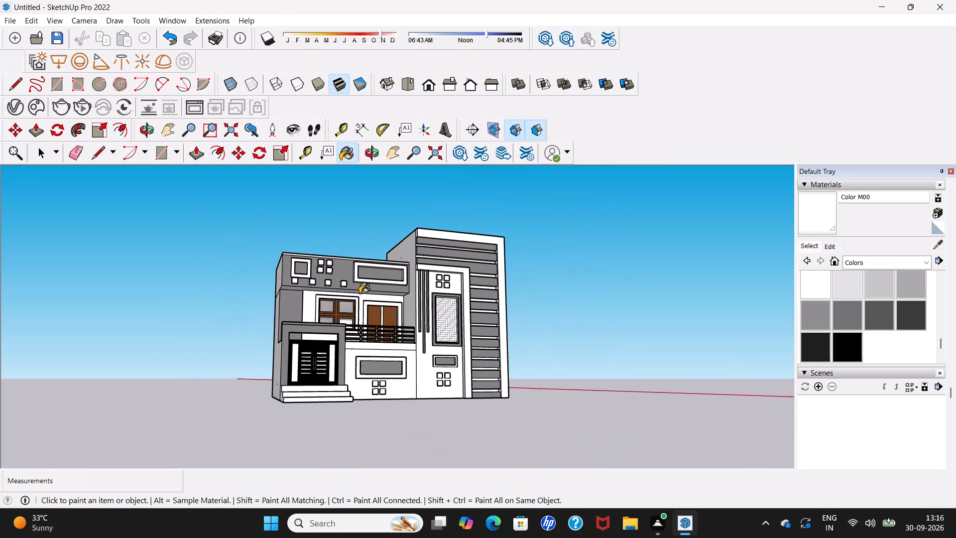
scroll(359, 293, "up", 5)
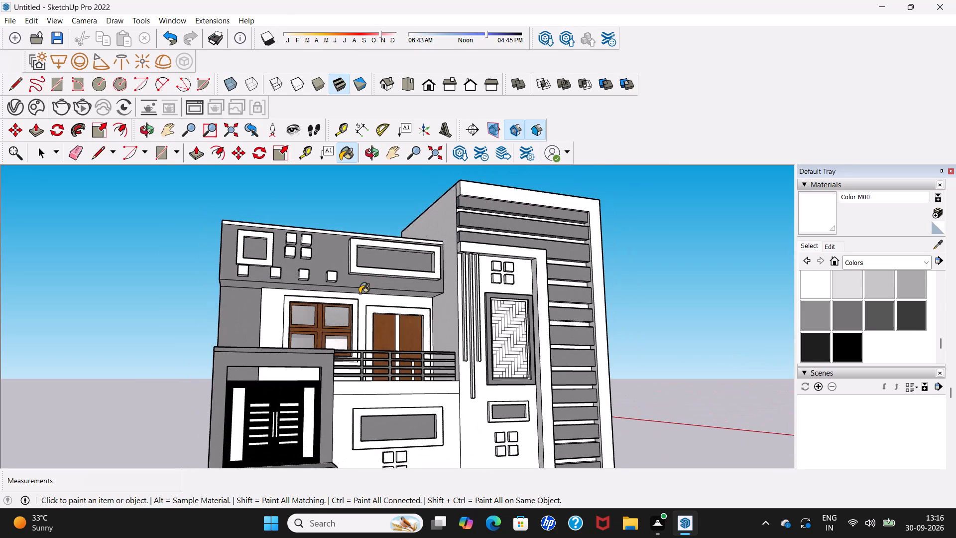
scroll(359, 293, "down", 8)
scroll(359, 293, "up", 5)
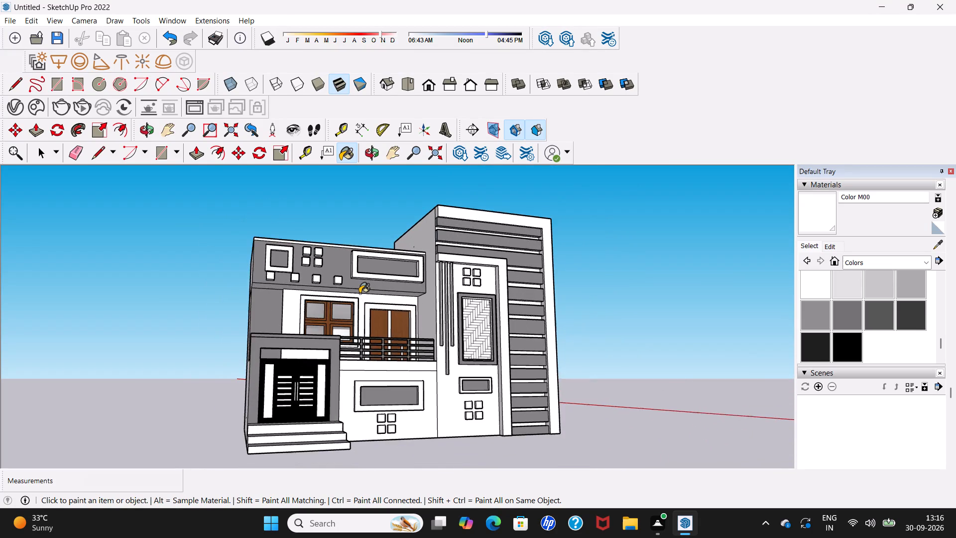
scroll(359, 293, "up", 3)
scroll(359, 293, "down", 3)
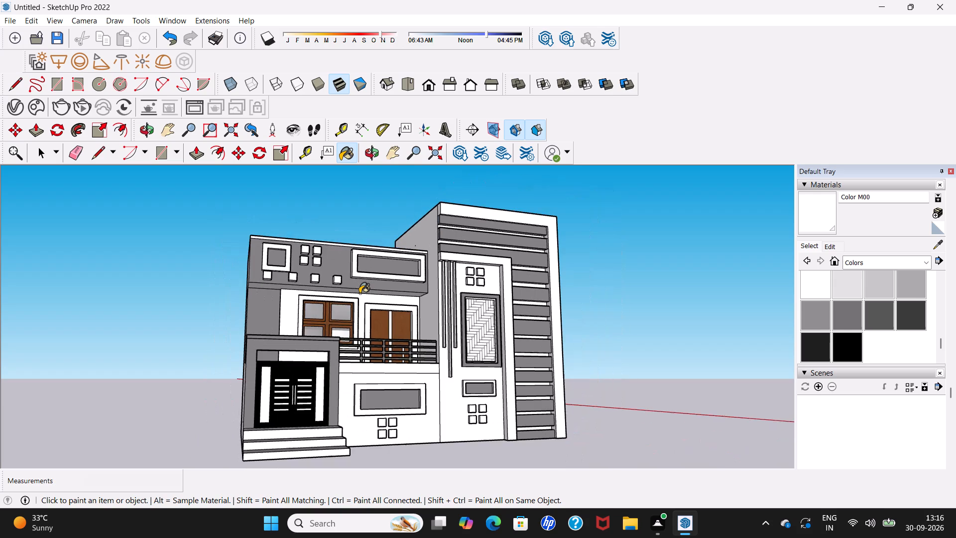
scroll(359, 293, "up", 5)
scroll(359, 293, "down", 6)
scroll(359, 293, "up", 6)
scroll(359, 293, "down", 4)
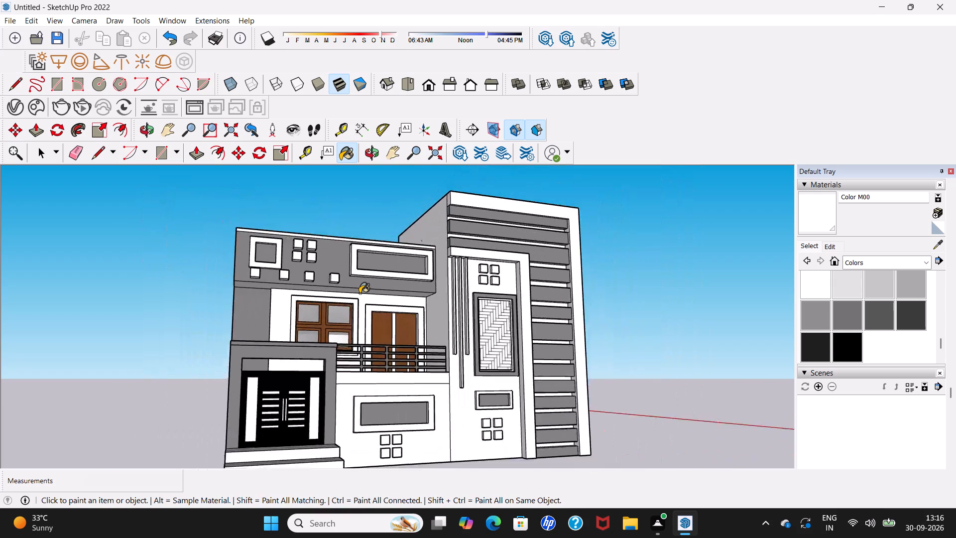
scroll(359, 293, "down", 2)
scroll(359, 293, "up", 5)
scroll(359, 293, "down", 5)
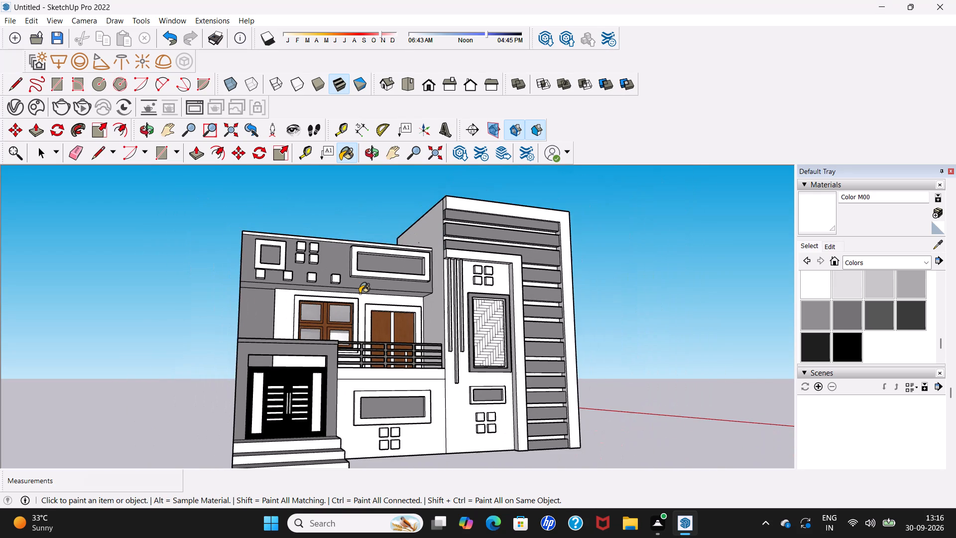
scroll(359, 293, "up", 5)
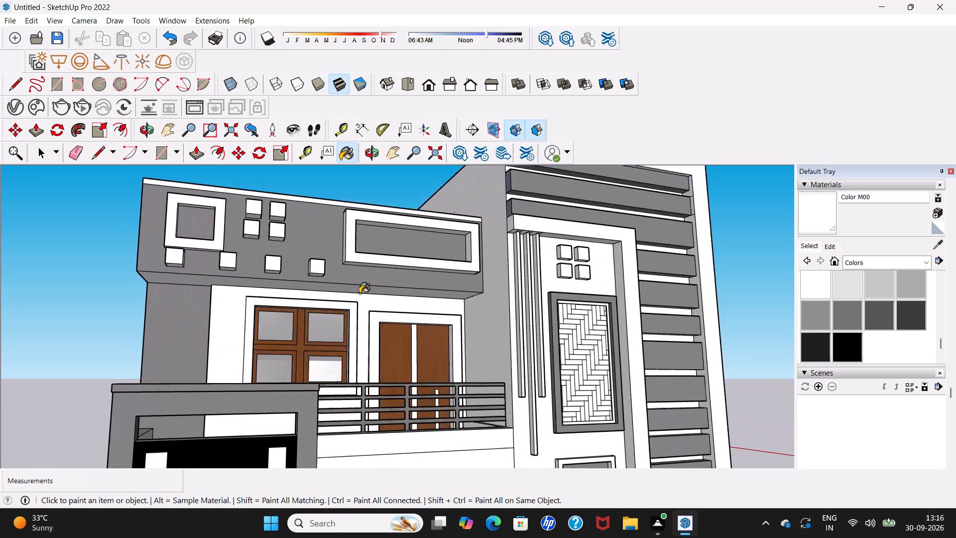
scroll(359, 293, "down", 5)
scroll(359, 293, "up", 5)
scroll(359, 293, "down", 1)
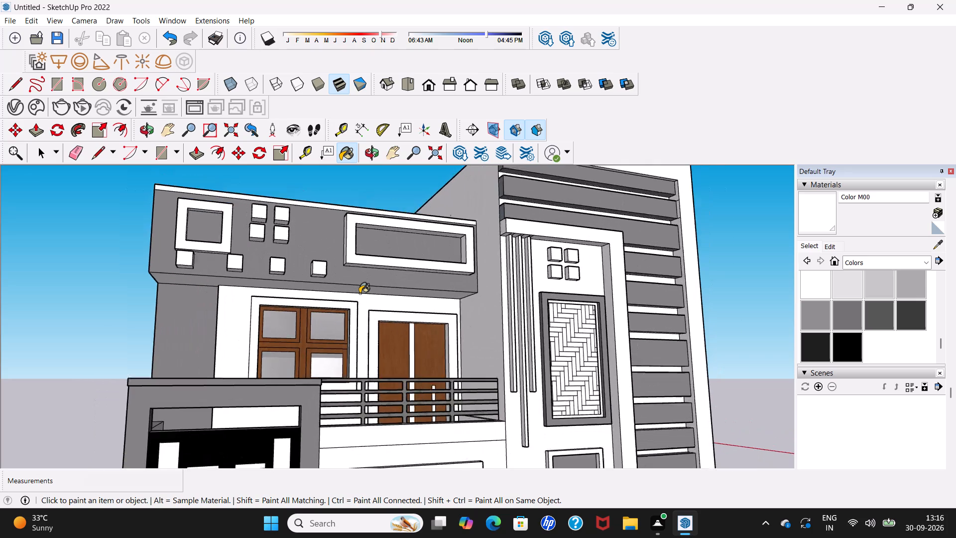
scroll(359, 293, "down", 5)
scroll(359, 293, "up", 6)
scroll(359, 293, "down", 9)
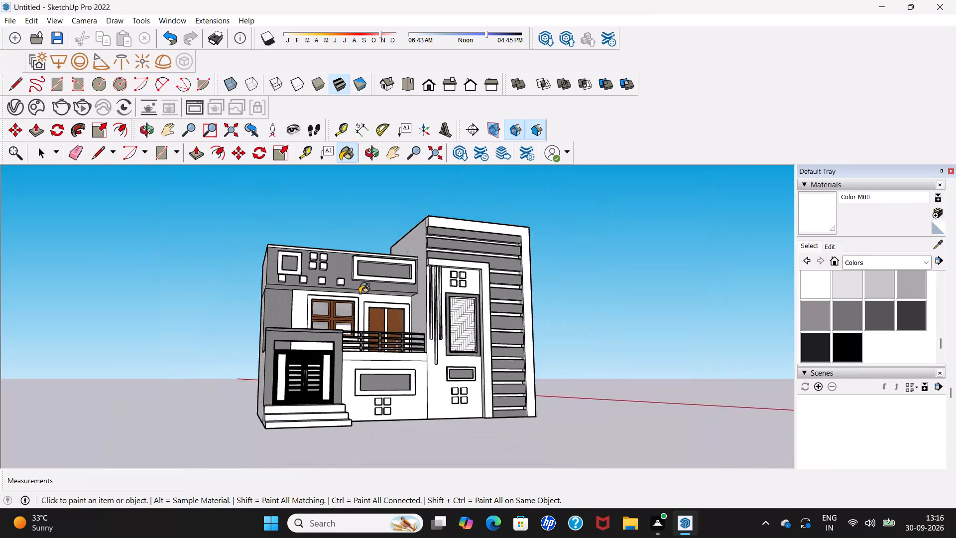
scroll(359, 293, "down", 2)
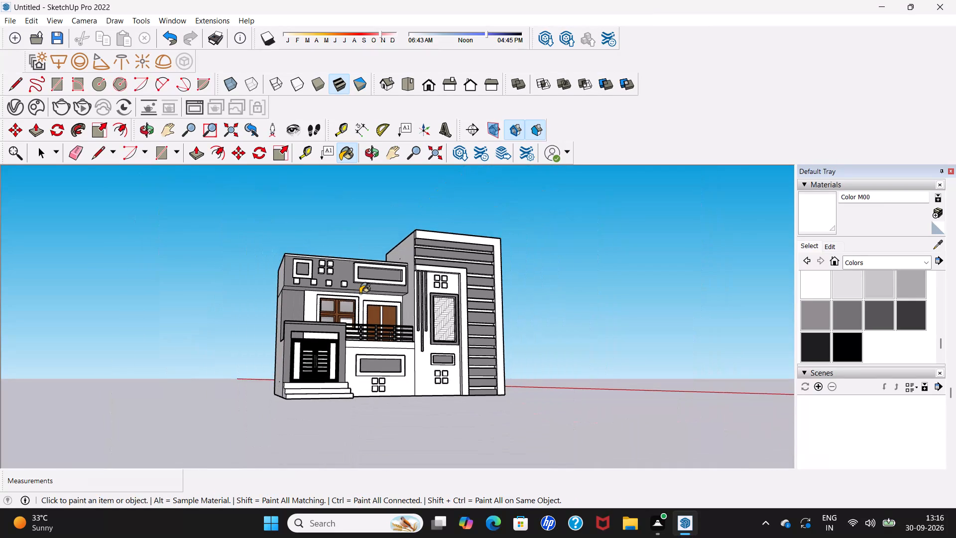
Examine the painted house from both sides, from above and from the front, including the tower and balcony.
middle_click_drag(271, 304, 275, 306)
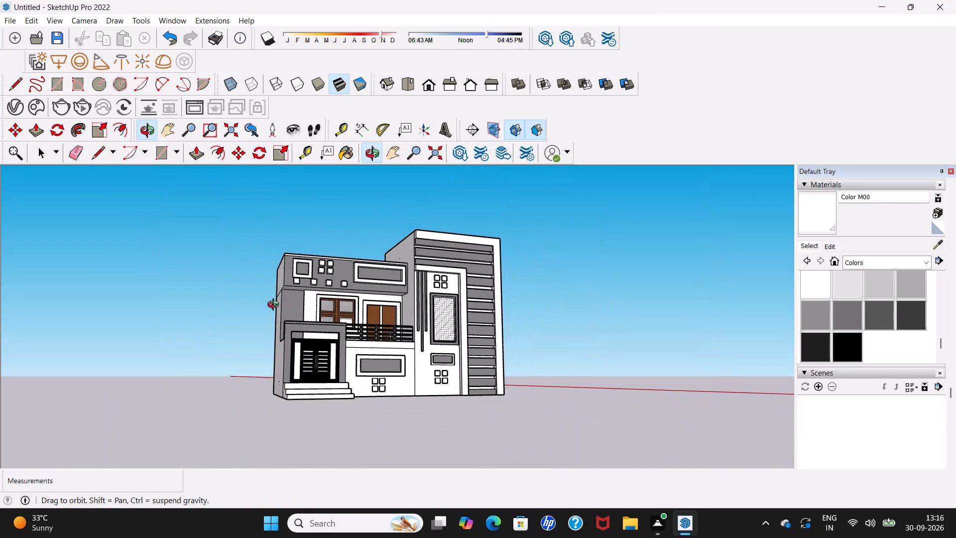
middle_click_drag(275, 306, 471, 270)
scroll(414, 302, "up", 1)
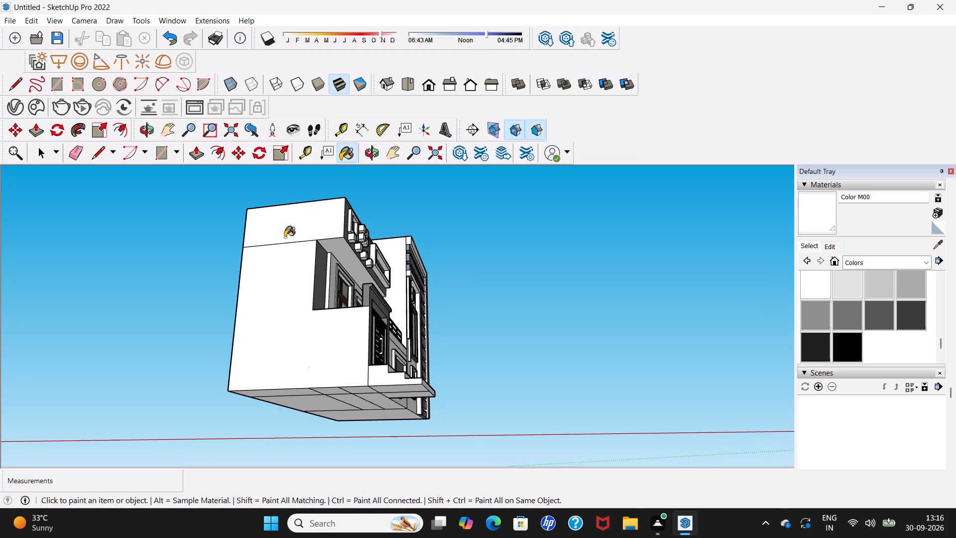
middle_click_drag(285, 231, 236, 354)
scroll(369, 247, "down", 1)
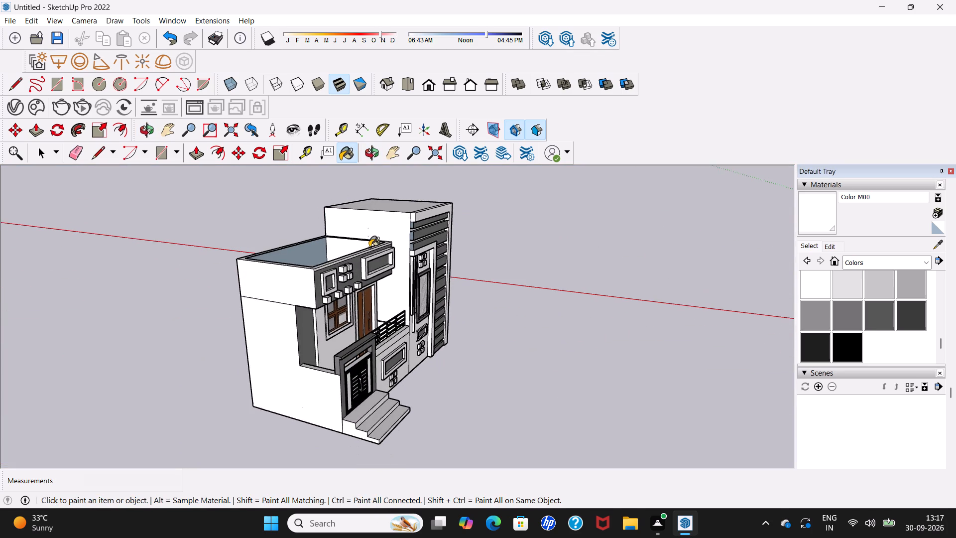
scroll(369, 247, "down", 2)
middle_click_drag(372, 258, 44, 252)
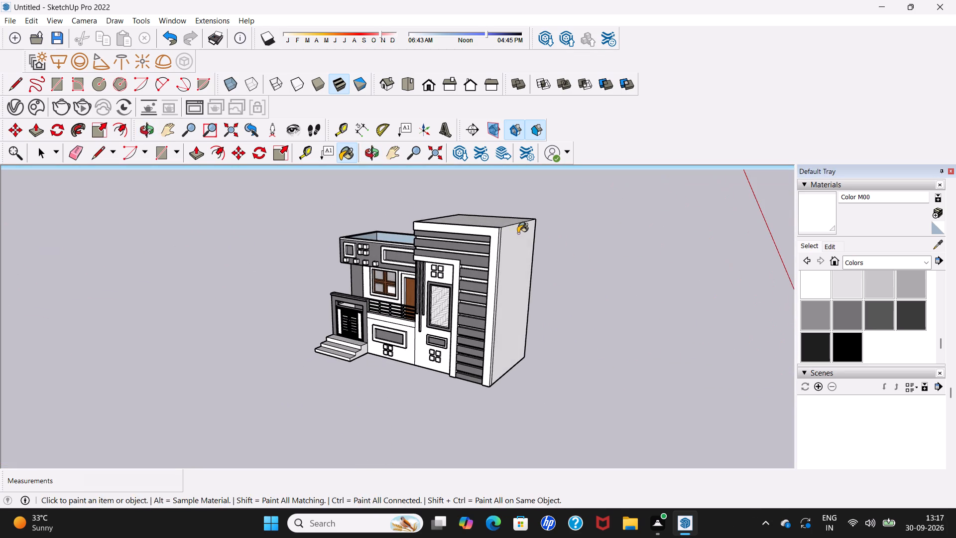
middle_click_drag(520, 234, 308, 221)
scroll(520, 234, "up", 1)
middle_click_drag(402, 262, 401, 250)
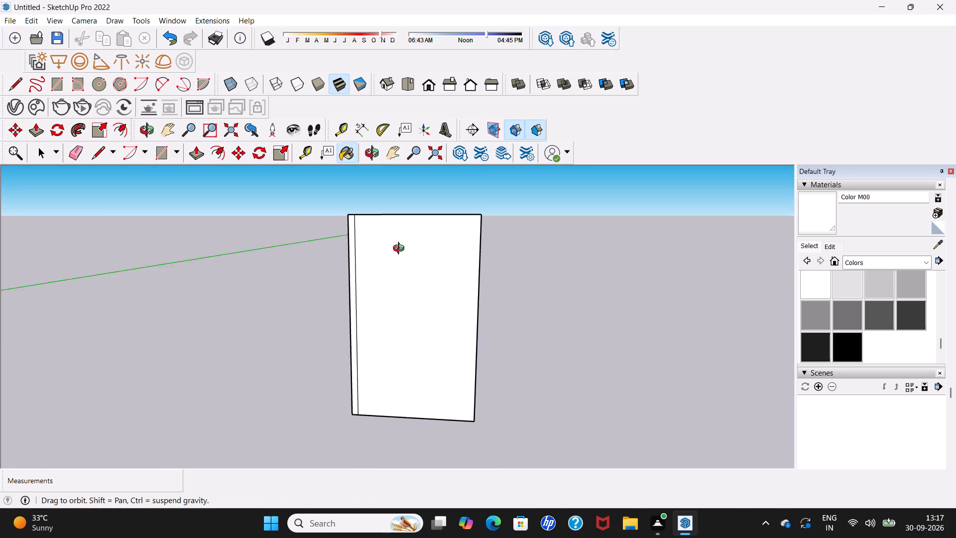
middle_click_drag(401, 250, 392, 202)
scroll(391, 213, "down", 3)
middle_click_drag(391, 218, 636, 258)
scroll(523, 249, "up", 6)
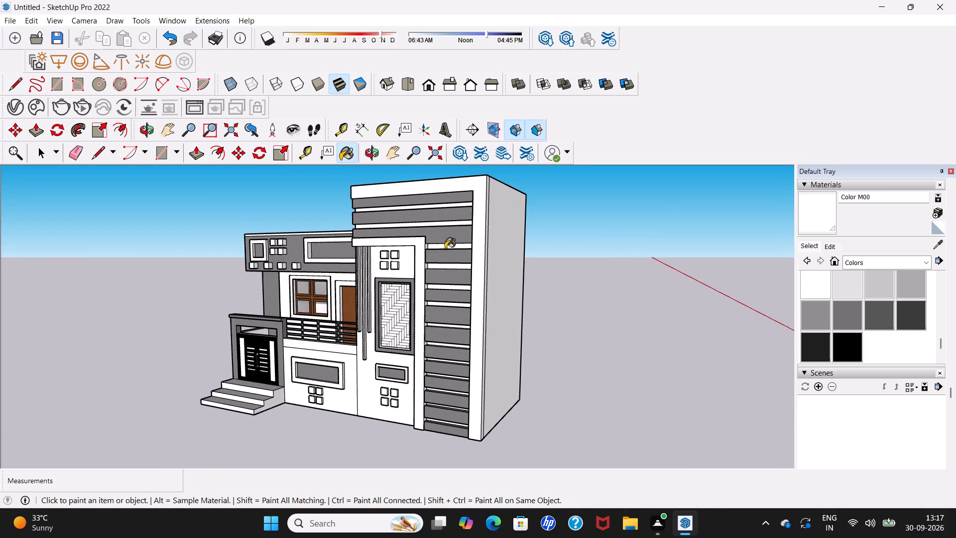
middle_click_drag(430, 254, 562, 251)
scroll(434, 245, "up", 1)
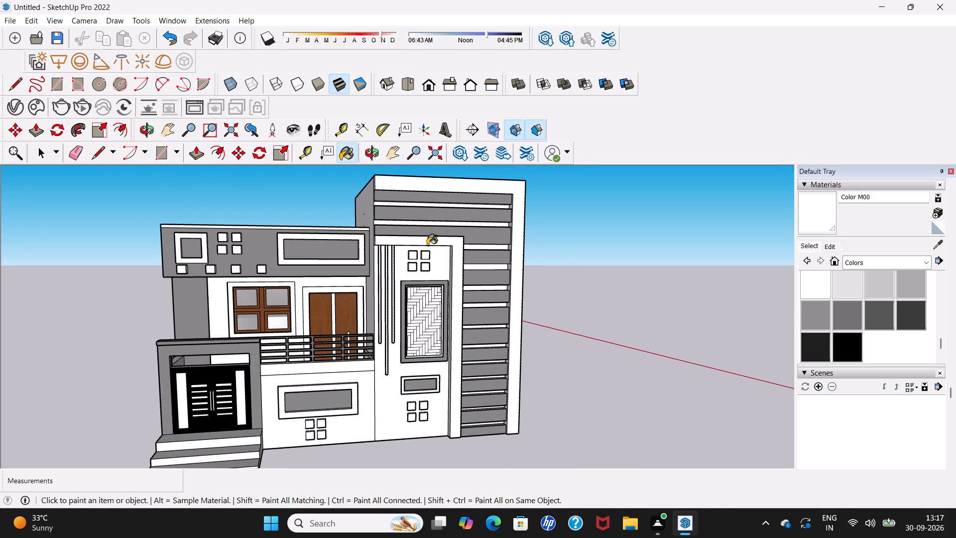
middle_click_drag(427, 244, 418, 274, "shift")
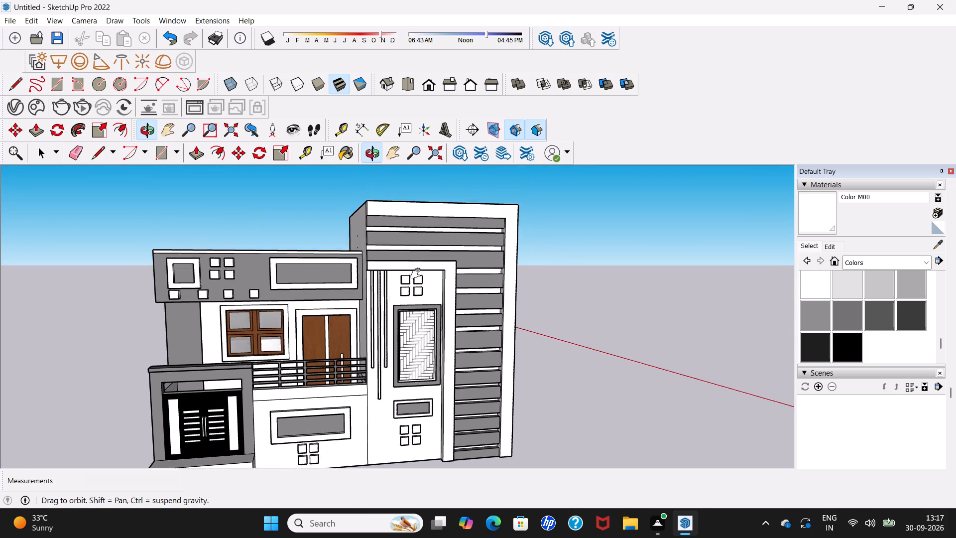
middle_click_drag(418, 274, 416, 278, "shift")
scroll(412, 278, "up", 4)
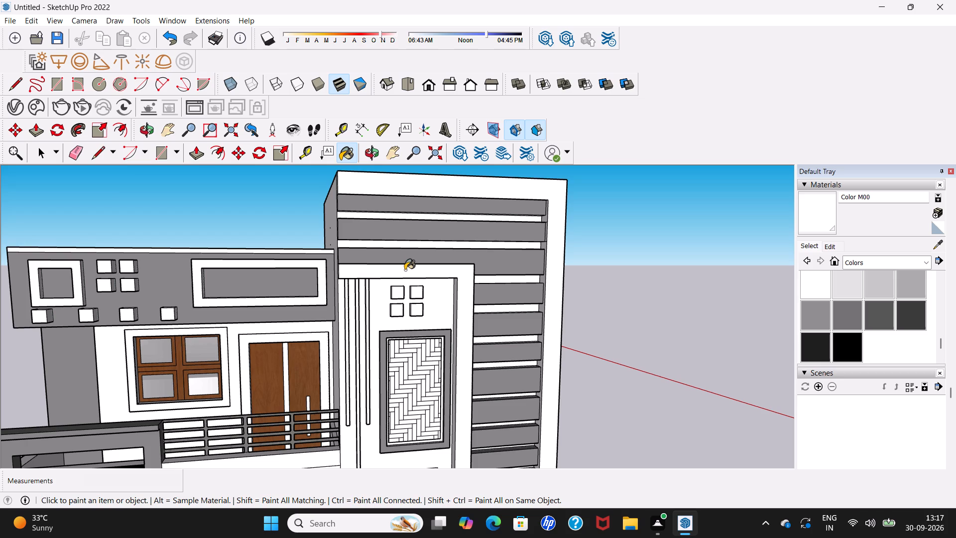
scroll(405, 270, "down", 7)
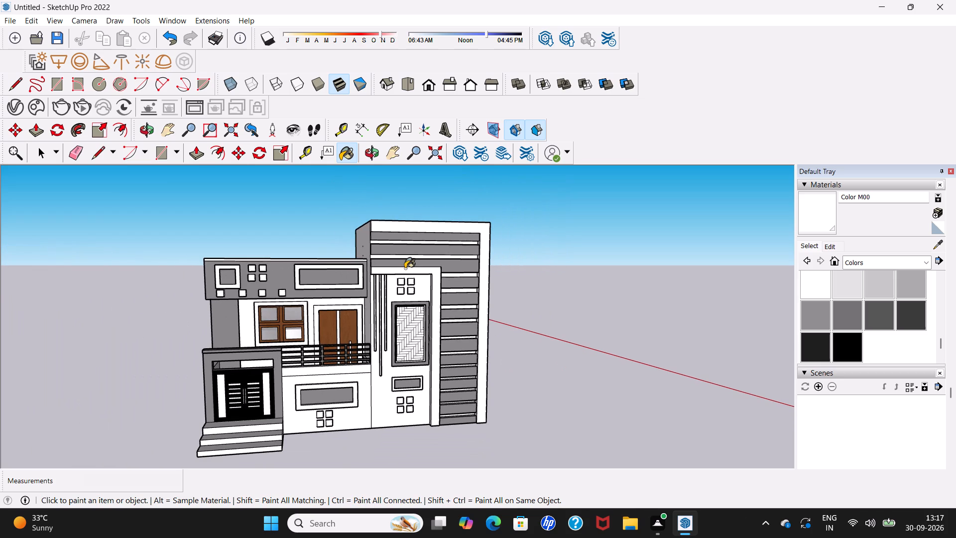
scroll(405, 267, "down", 3)
middle_click_drag(407, 268, 389, 269)
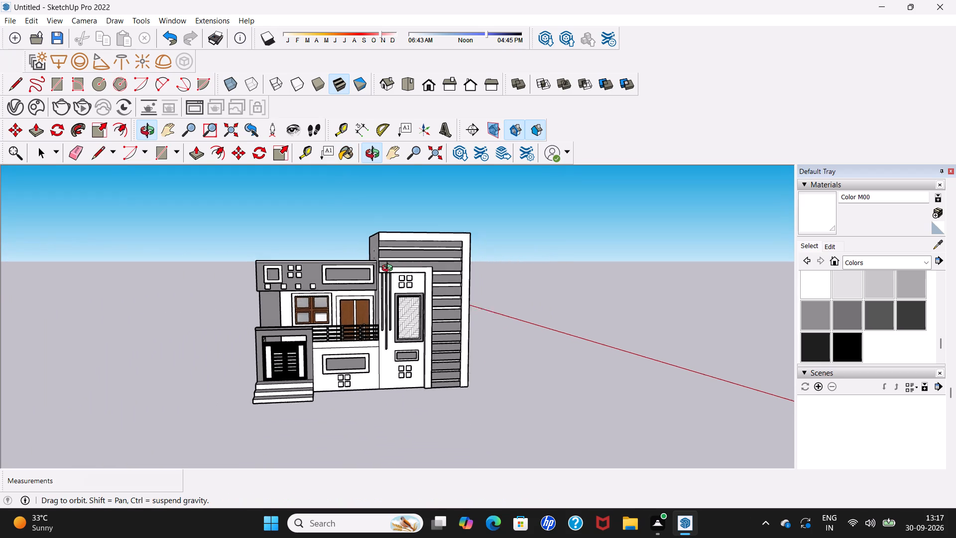
middle_click_drag(389, 269, 321, 281)
scroll(444, 277, "up", 7)
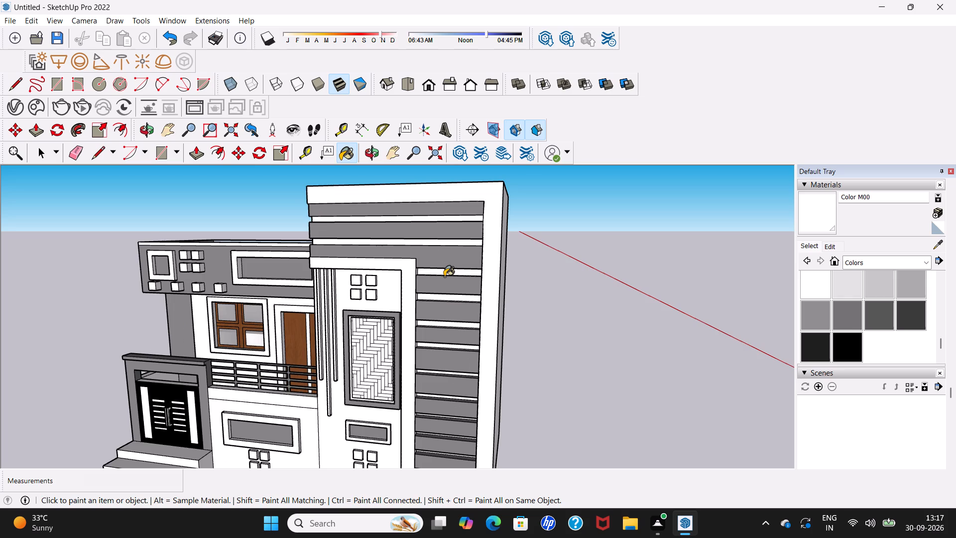
scroll(444, 275, "up", 5)
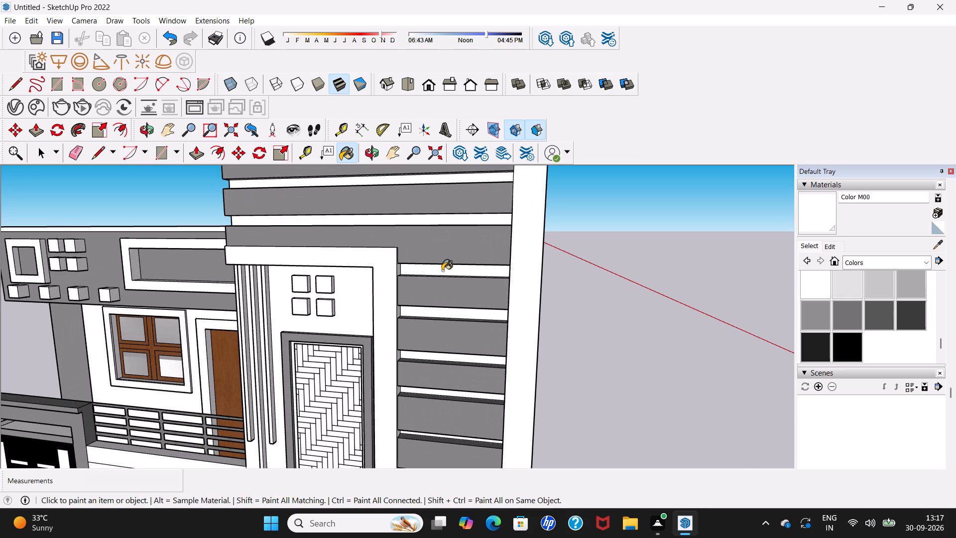
scroll(442, 270, "down", 6)
scroll(356, 307, "up", 5)
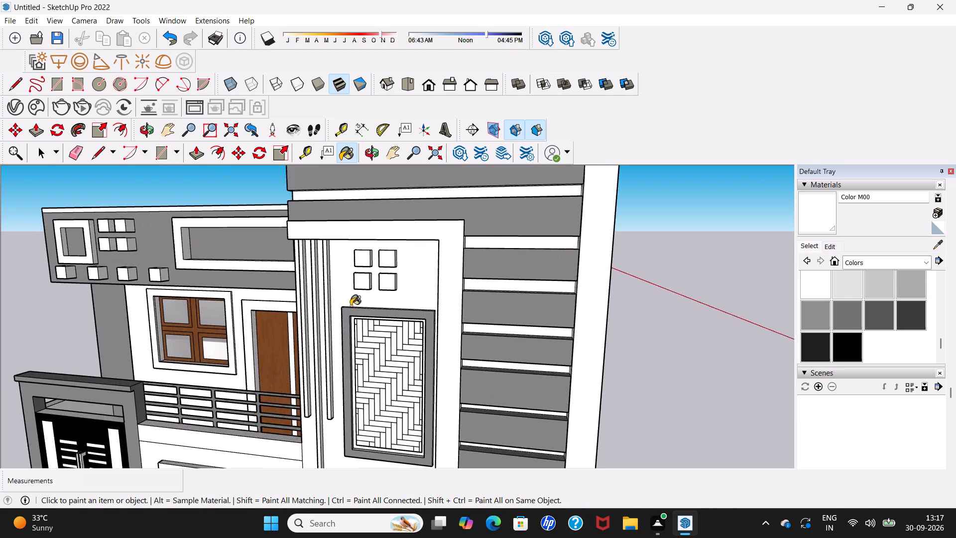
scroll(351, 306, "down", 5)
middle_click_drag(277, 332, 392, 302)
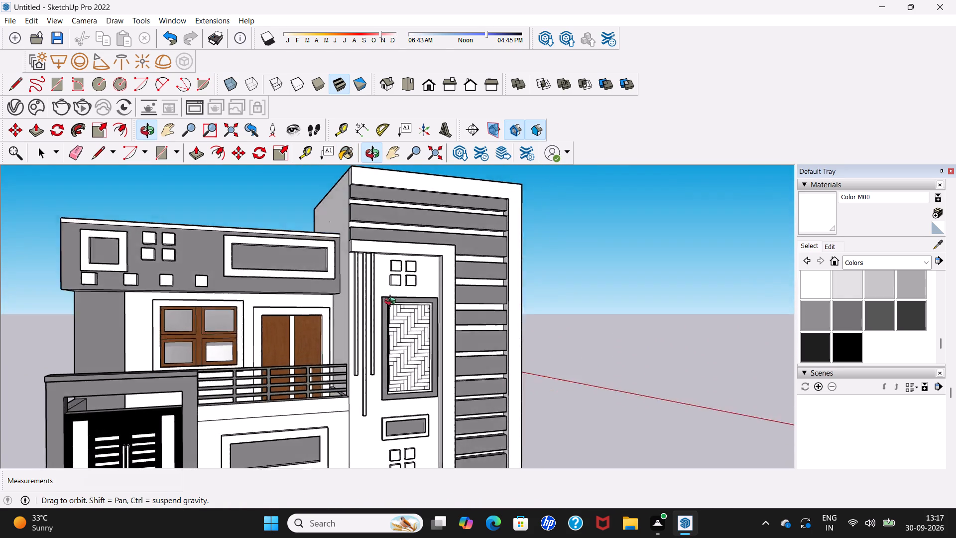
middle_click_drag(392, 302, 298, 346)
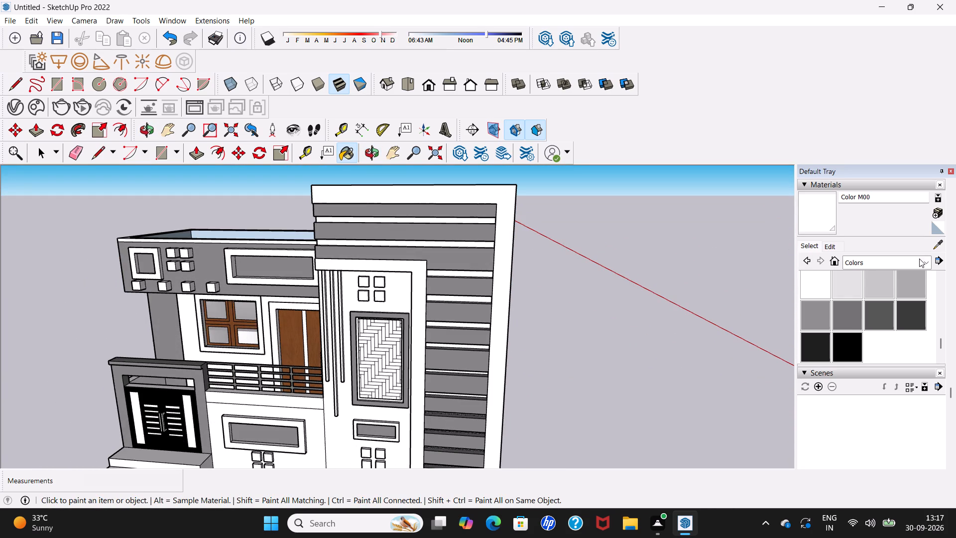
Paint the window's lower pane nearest the wooden door with Mirror 01 from the Glass and Mirrors collection.
left_click(923, 260)
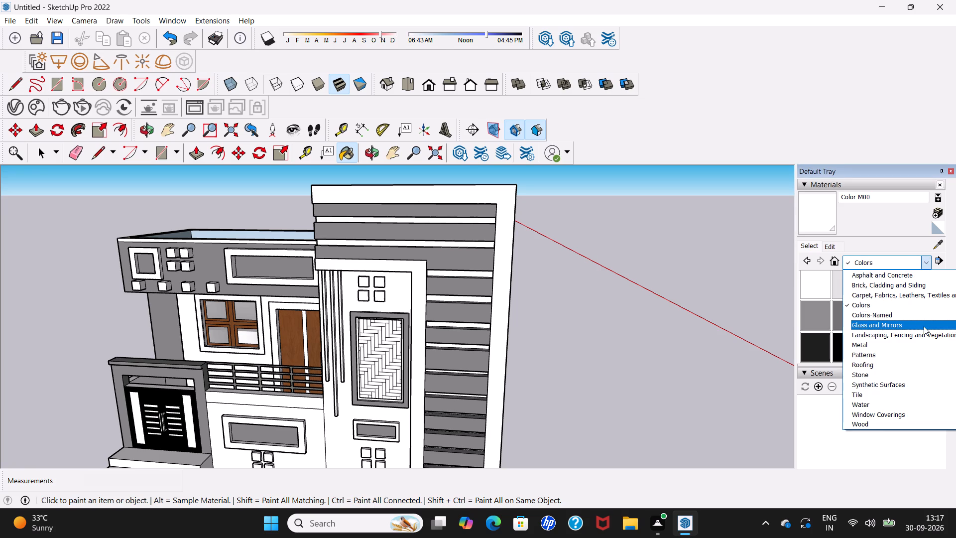
left_click(922, 322)
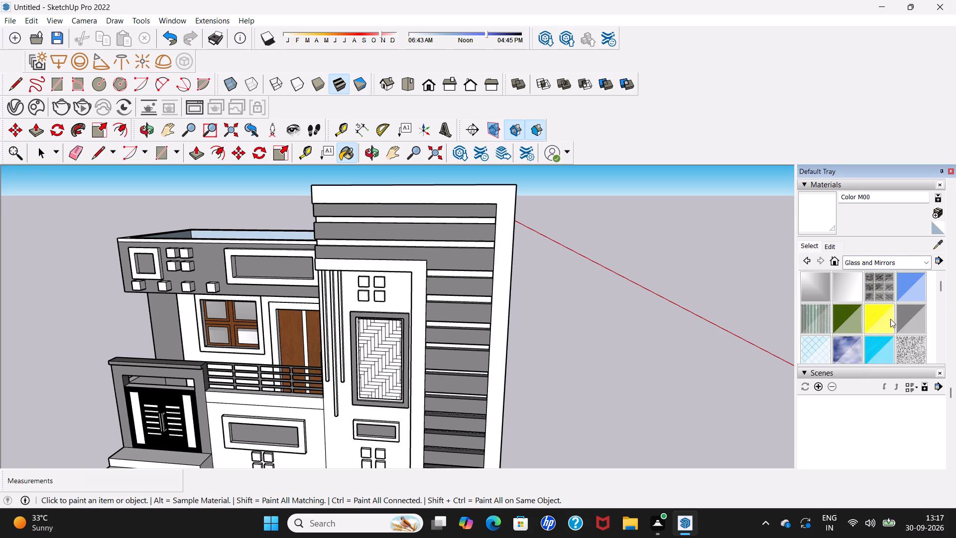
left_click(822, 294)
scroll(167, 341, "up", 6)
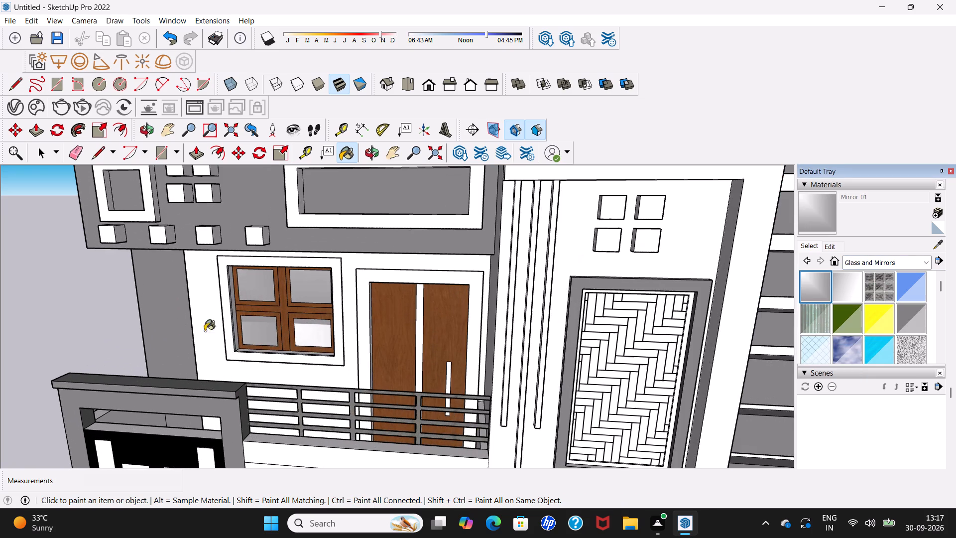
left_click(311, 333)
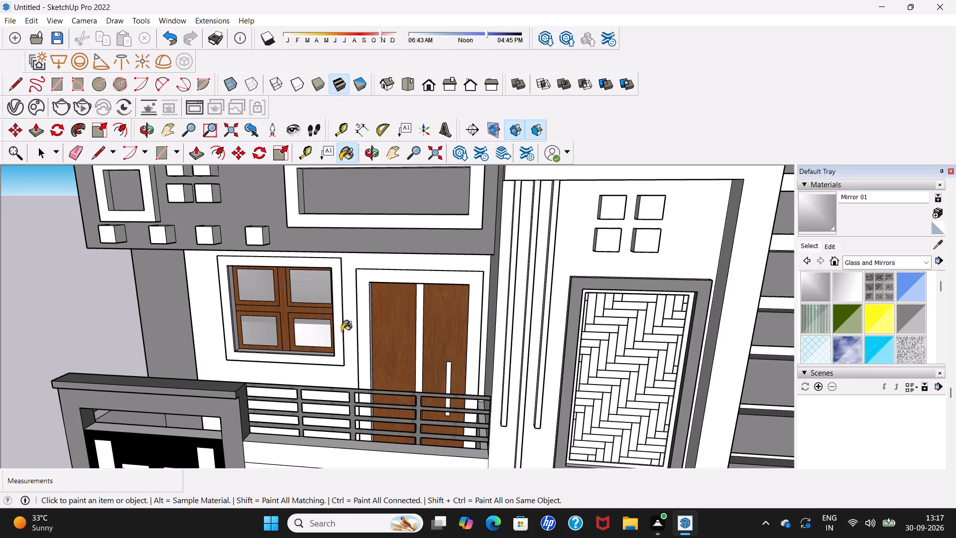
scroll(356, 329, "down", 3)
scroll(356, 329, "up", 2)
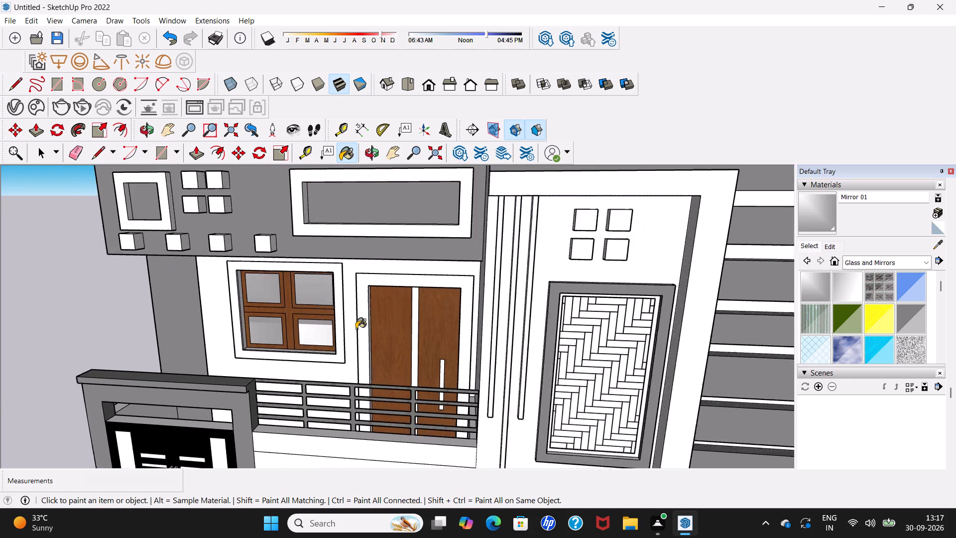
Examine the painted window, wooden door and balcony front, as well as the house's blank side wall.
scroll(356, 329, "up", 2)
scroll(356, 329, "down", 5)
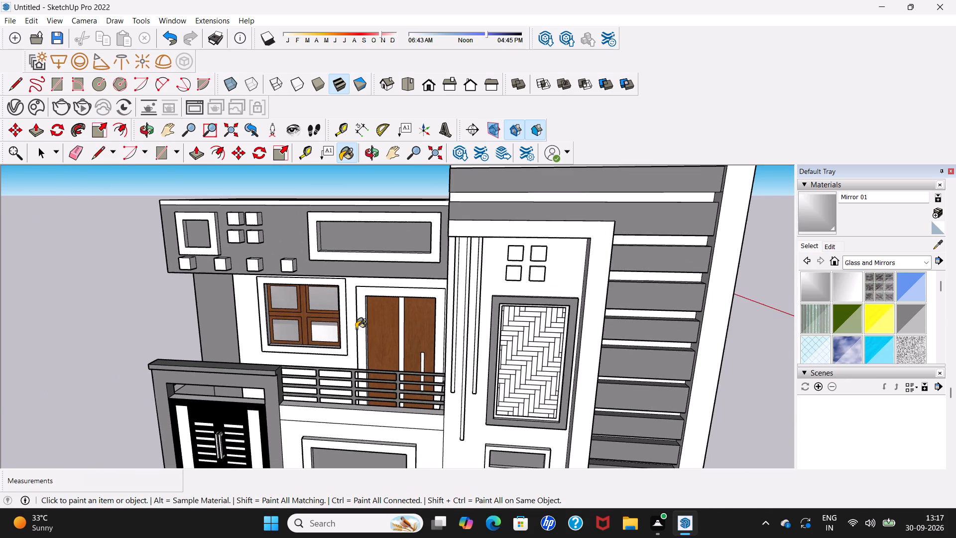
scroll(356, 329, "down", 5)
middle_click_drag(373, 352, 377, 331)
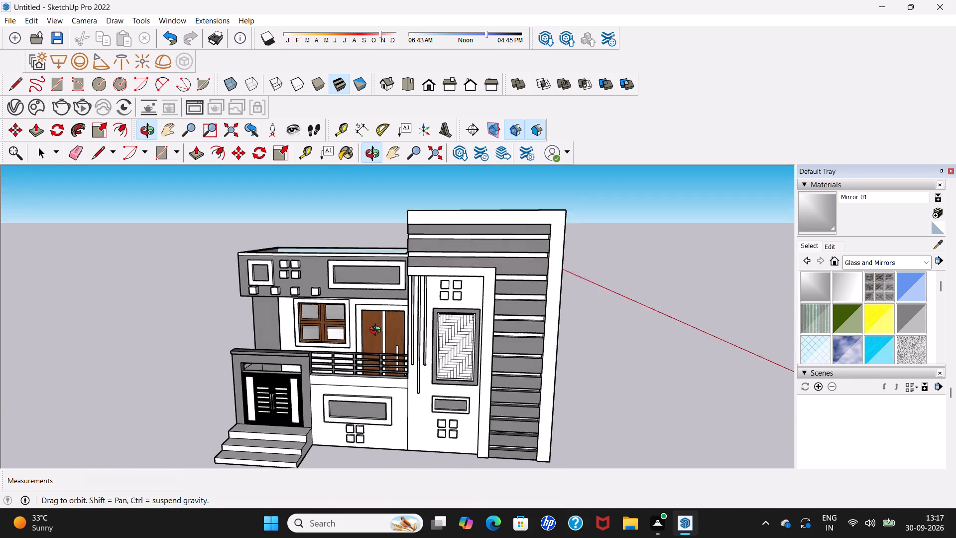
middle_click_drag(377, 331, 515, 331)
scroll(398, 339, "up", 3)
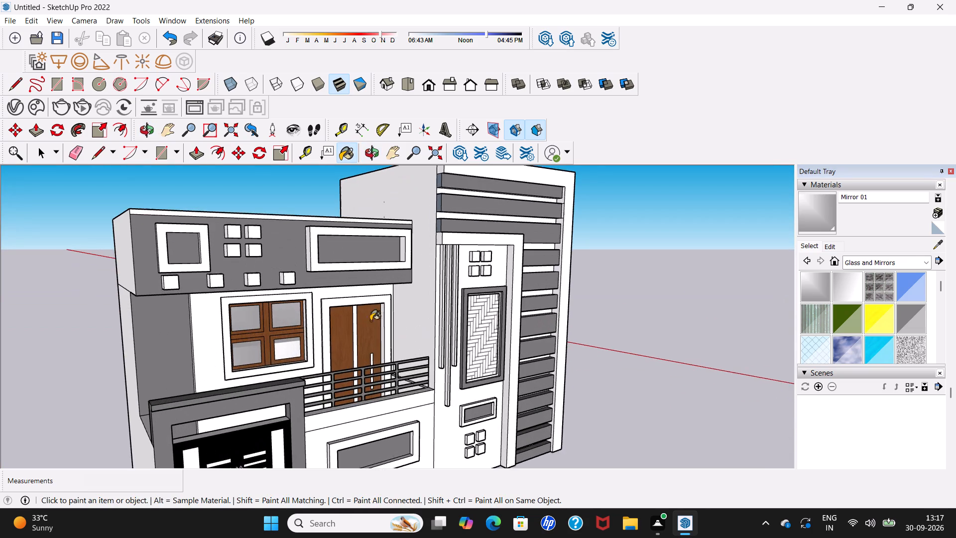
scroll(364, 318, "up", 4)
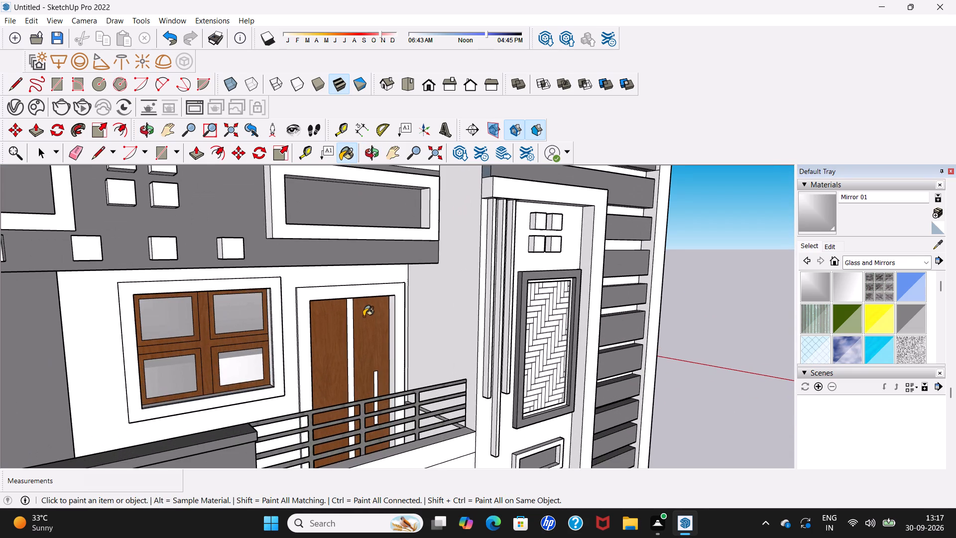
scroll(360, 309, "up", 1)
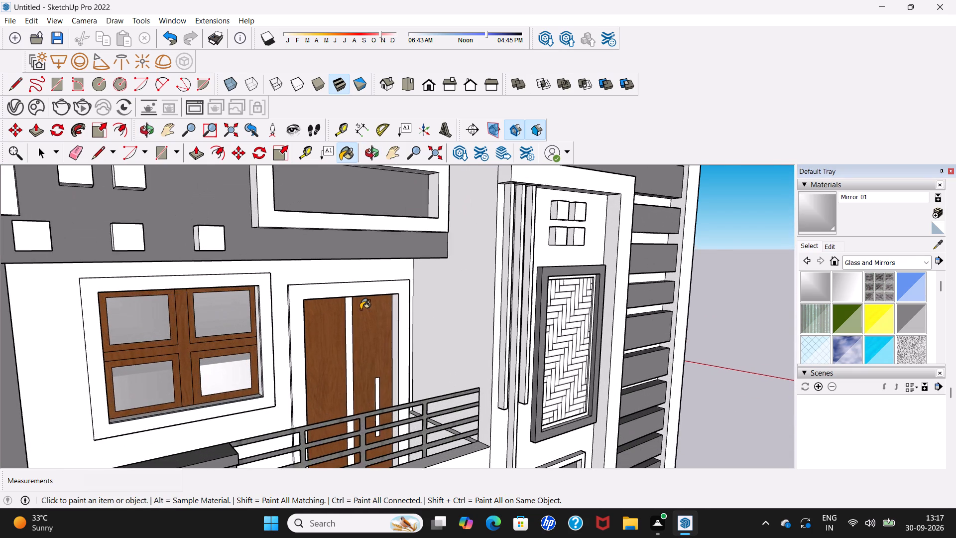
scroll(360, 309, "up", 2)
scroll(360, 309, "down", 3)
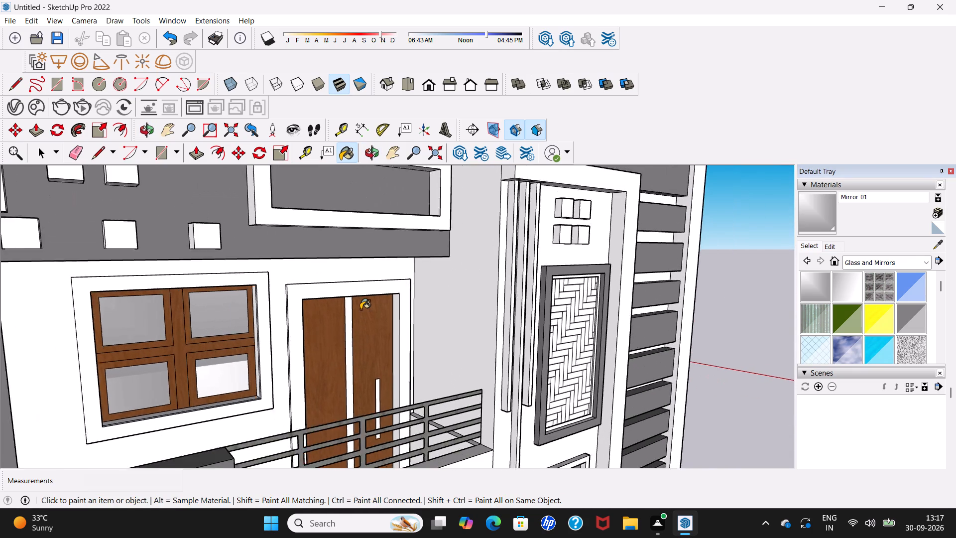
scroll(360, 309, "down", 12)
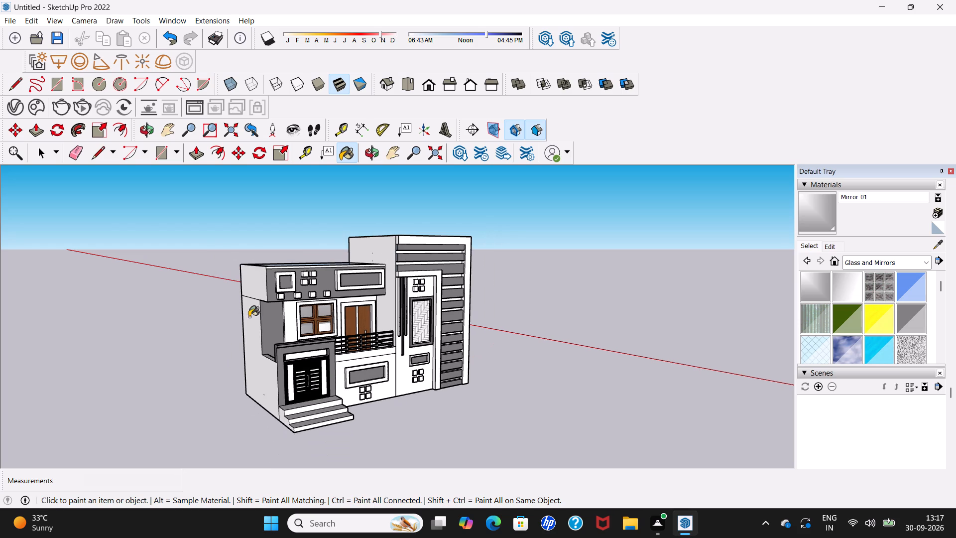
middle_click_drag(194, 322, 459, 283)
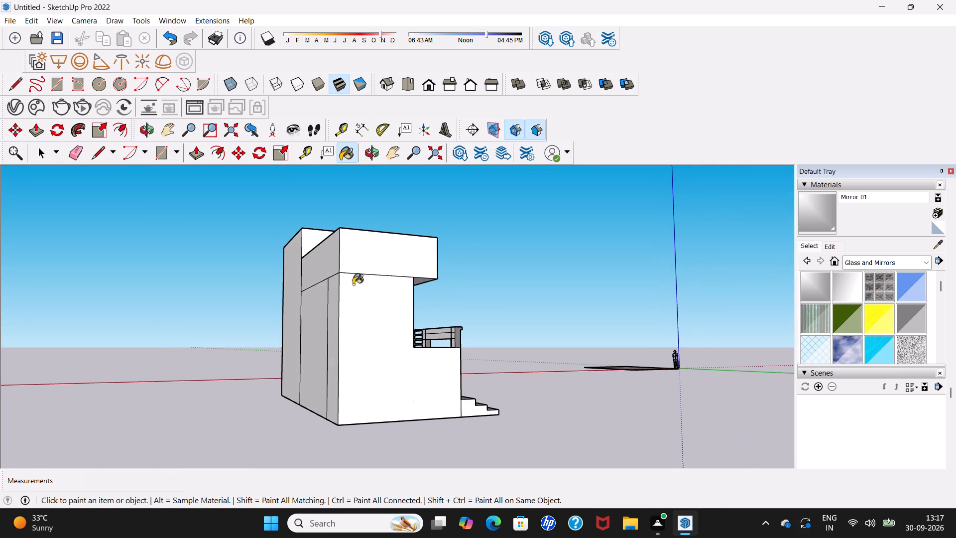
middle_click_drag(391, 266, 244, 272)
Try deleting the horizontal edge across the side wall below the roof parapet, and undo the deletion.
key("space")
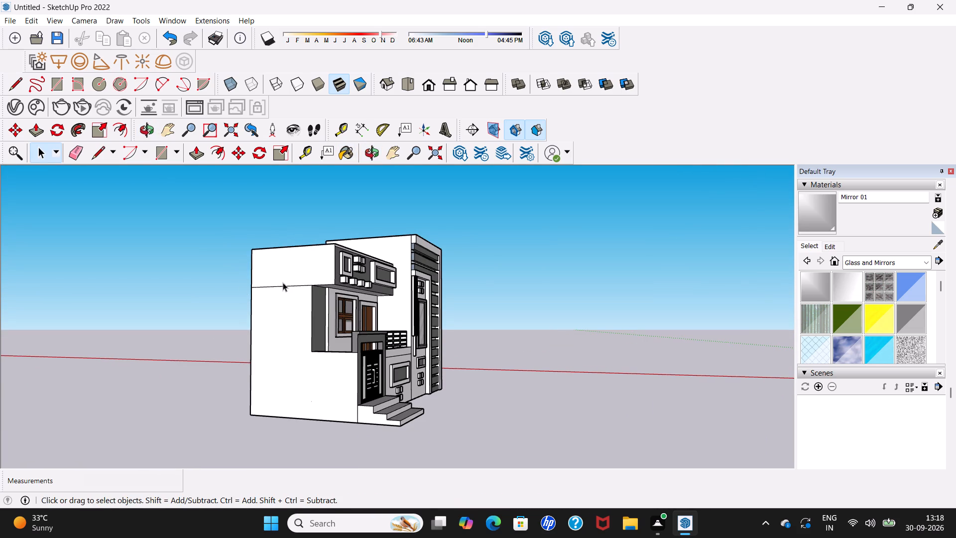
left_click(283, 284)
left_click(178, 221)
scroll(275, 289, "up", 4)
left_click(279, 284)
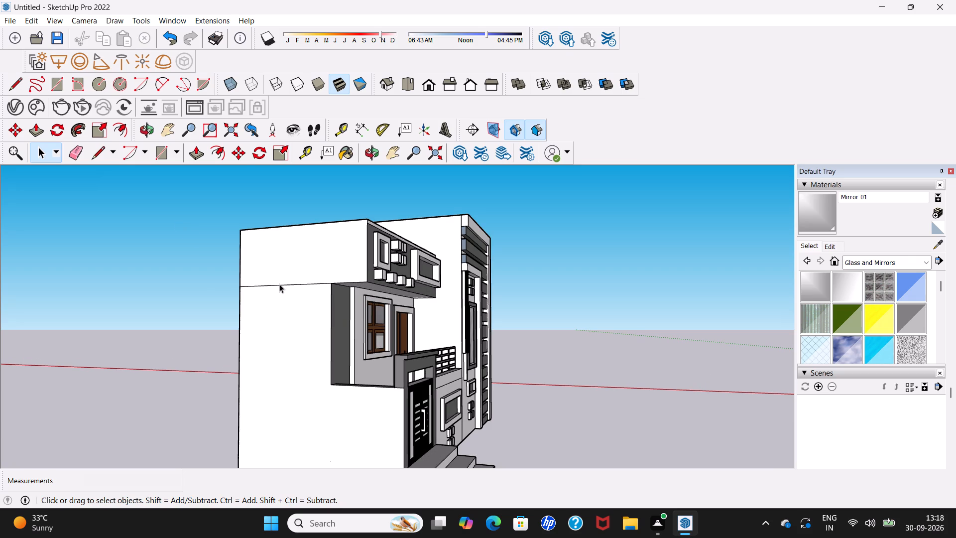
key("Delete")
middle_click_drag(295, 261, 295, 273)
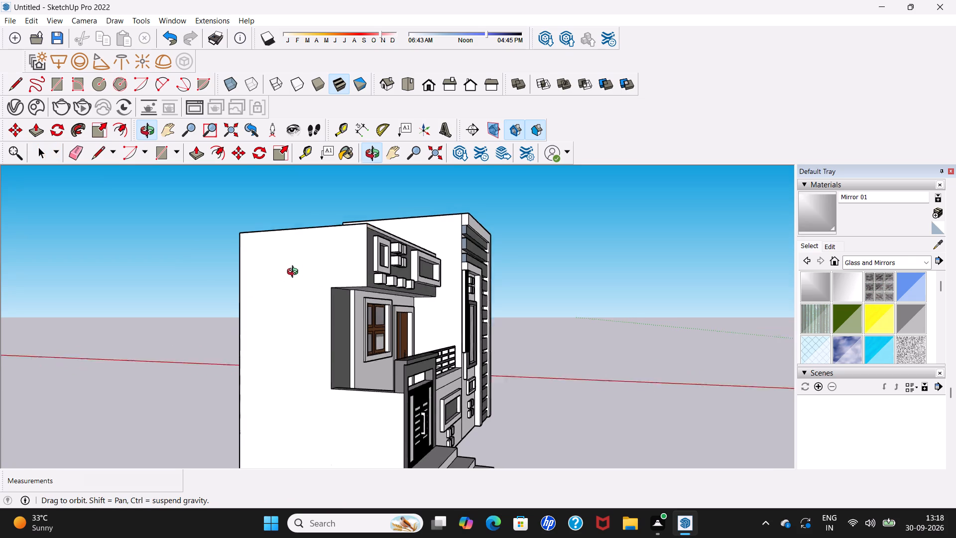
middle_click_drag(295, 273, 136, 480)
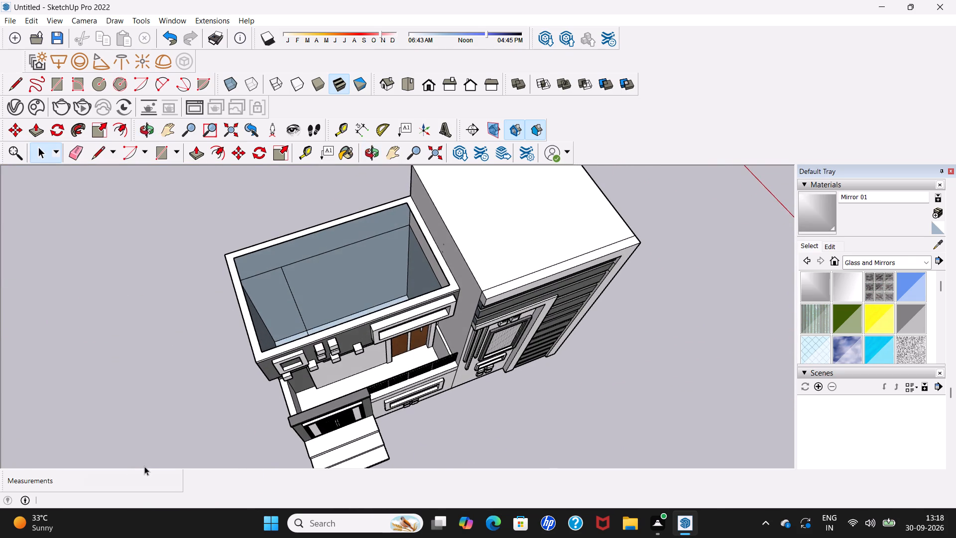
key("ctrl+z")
Examine the roof parapet's interior, the rear wall and its dividing lines, and the overall house front.
middle_click_drag(147, 429, 172, 396)
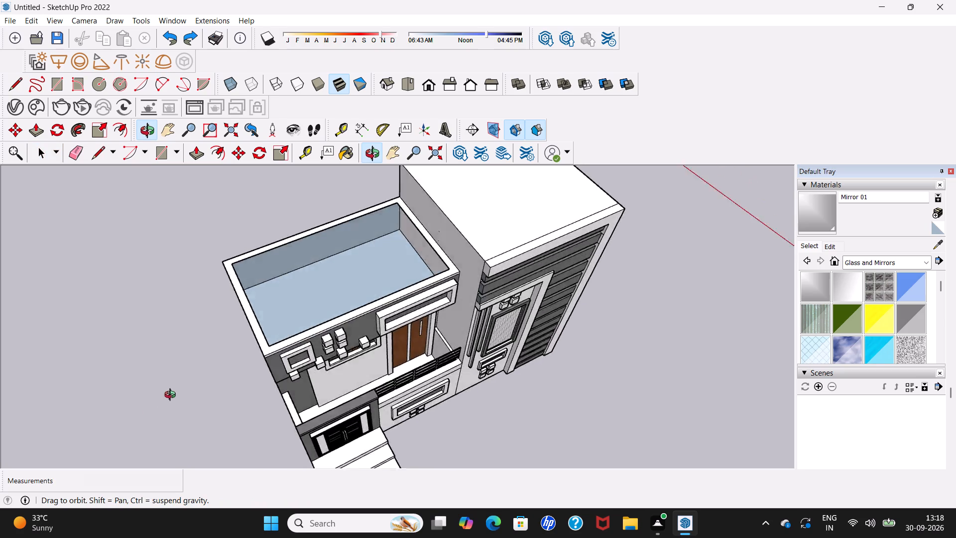
middle_click_drag(172, 396, 707, 334)
scroll(529, 334, "up", 3)
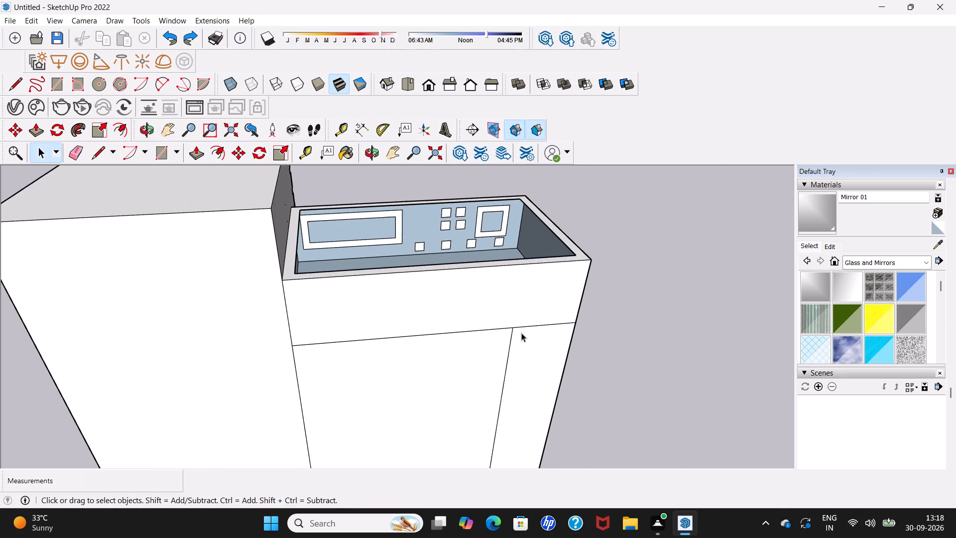
middle_click_drag(501, 297, 427, 206)
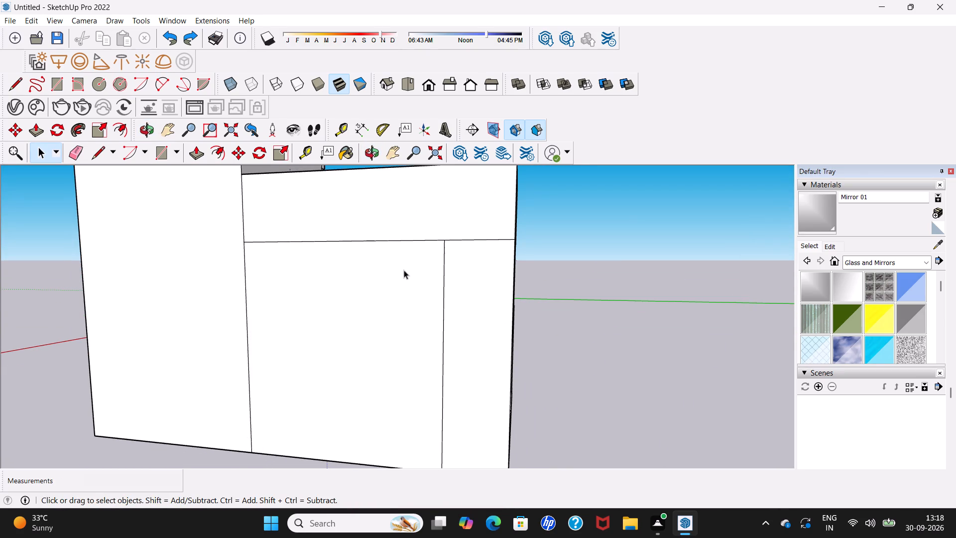
scroll(405, 270, "down", 5)
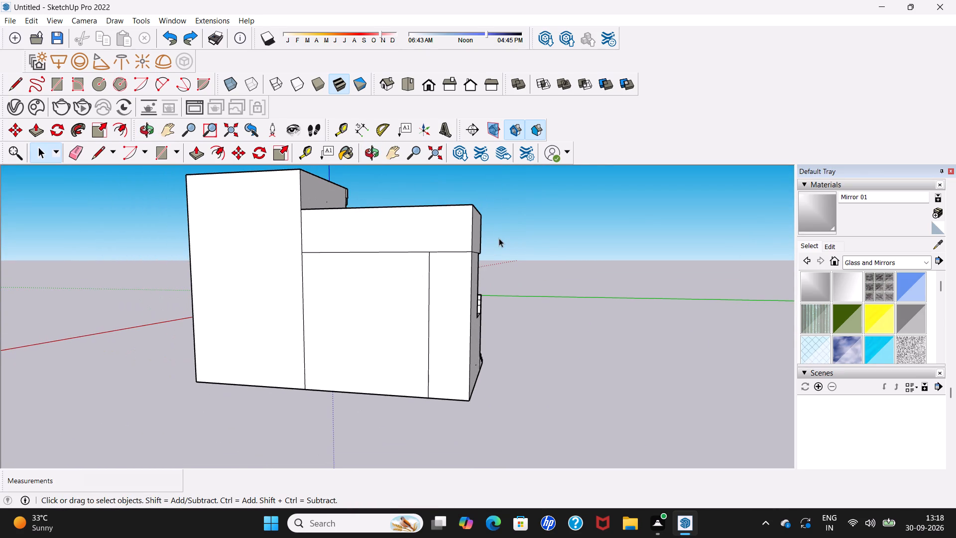
middle_click_drag(498, 237, 61, 224)
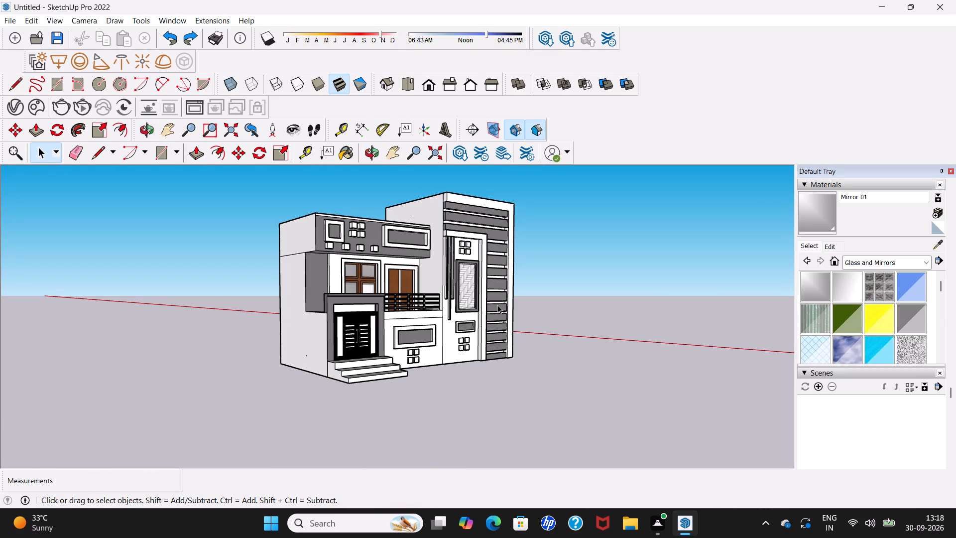
middle_click_drag(497, 305, 317, 327)
scroll(459, 238, "down", 2)
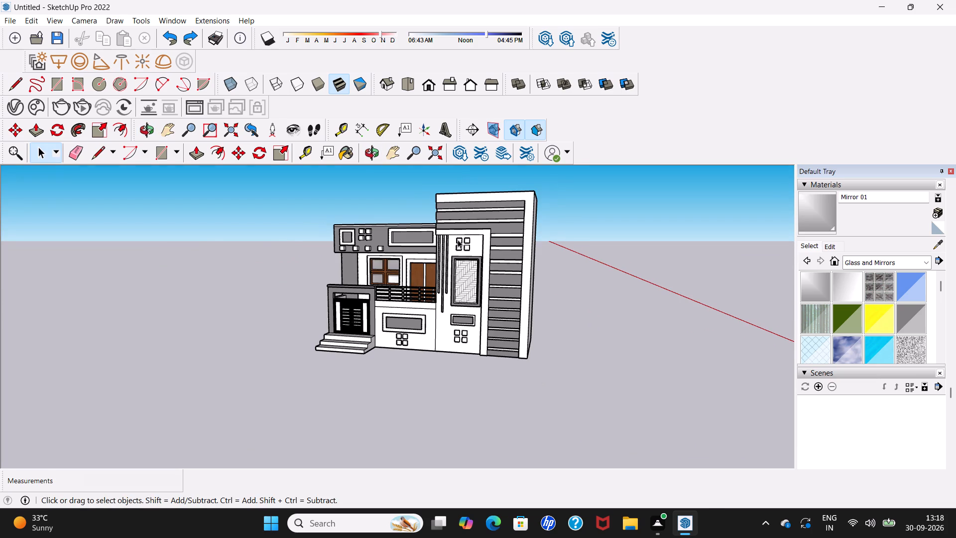
Examine the finished elevation from below, above, the front and both sides, including the balcony, entrance, tower and lower panels.
middle_click_drag(439, 261, 433, 169)
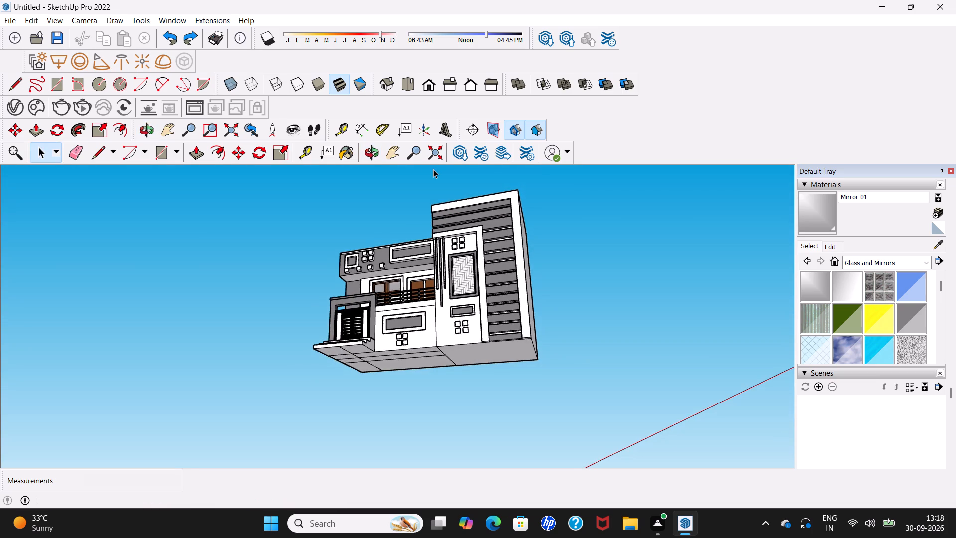
scroll(433, 169, "up", 5)
scroll(441, 231, "up", 9)
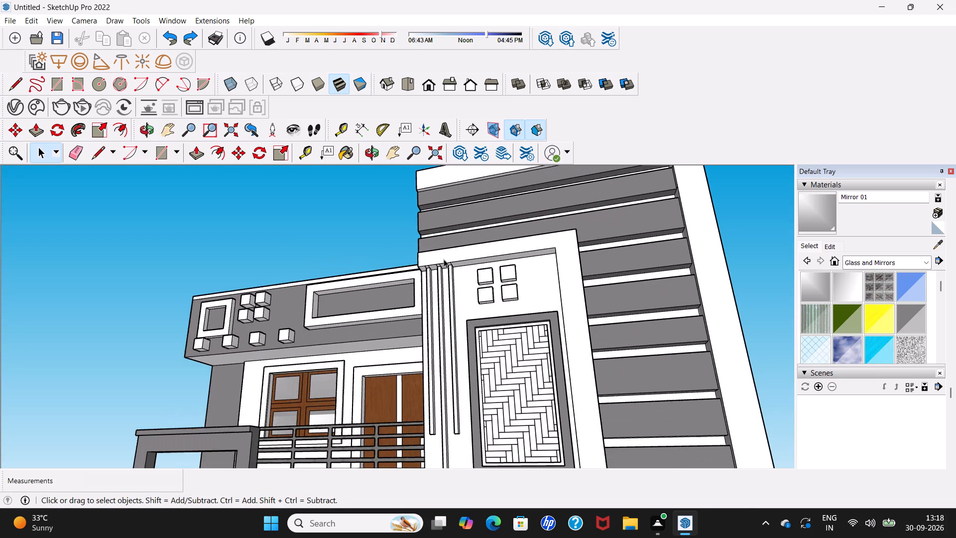
scroll(444, 259, "down", 9)
middle_click_drag(444, 262, 441, 375)
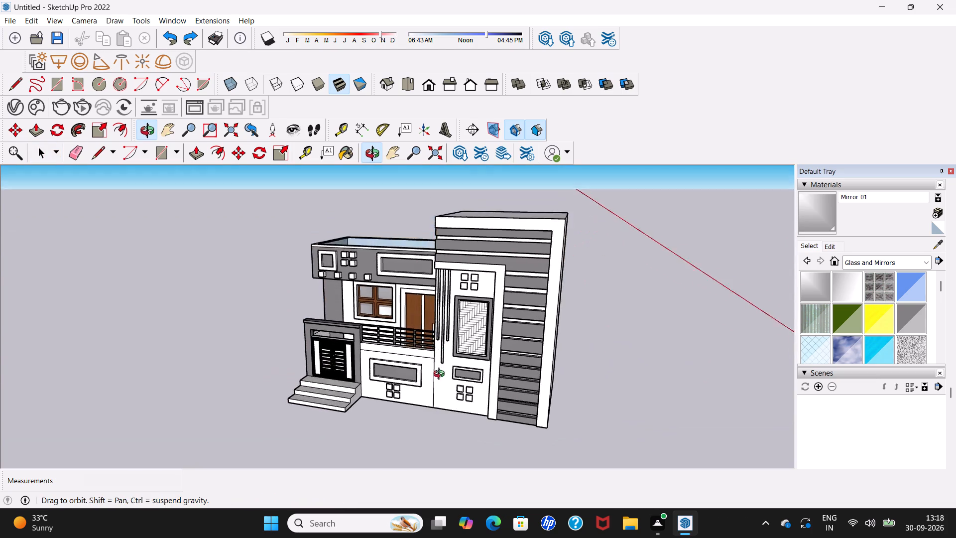
middle_click_drag(441, 375, 441, 390)
scroll(441, 390, "up", 4)
scroll(436, 357, "down", 5)
middle_click_drag(434, 357, 476, 345)
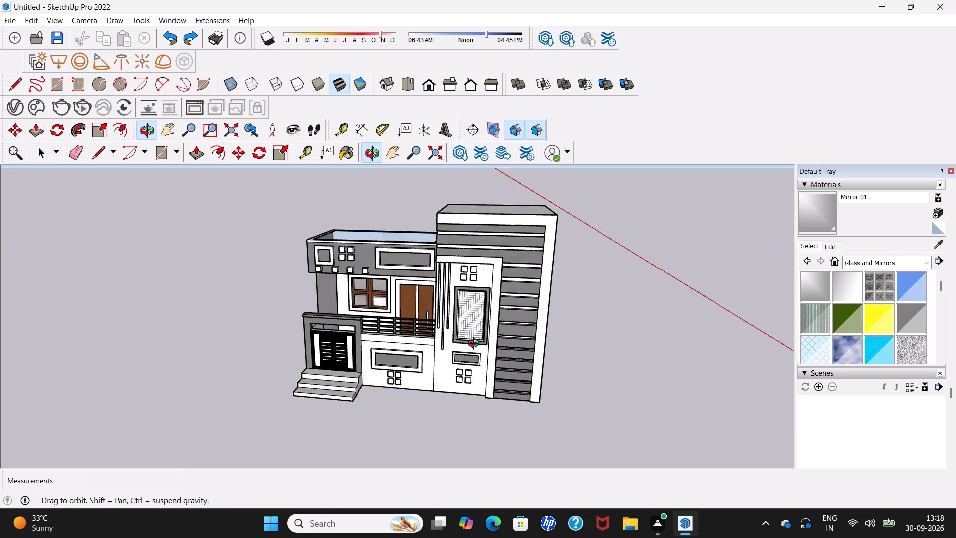
middle_click_drag(476, 345, 560, 336)
scroll(493, 302, "up", 5)
scroll(488, 294, "down", 5)
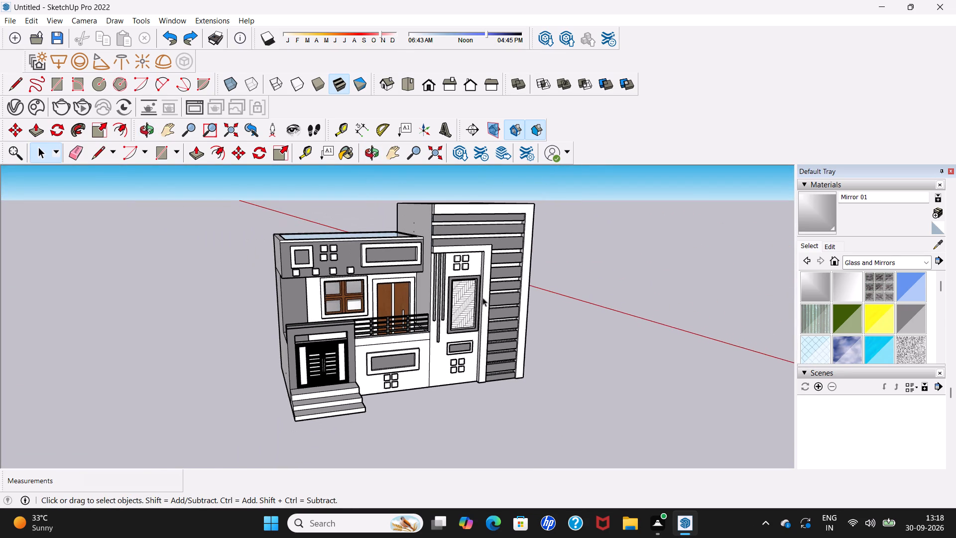
middle_click_drag(471, 299, 277, 284)
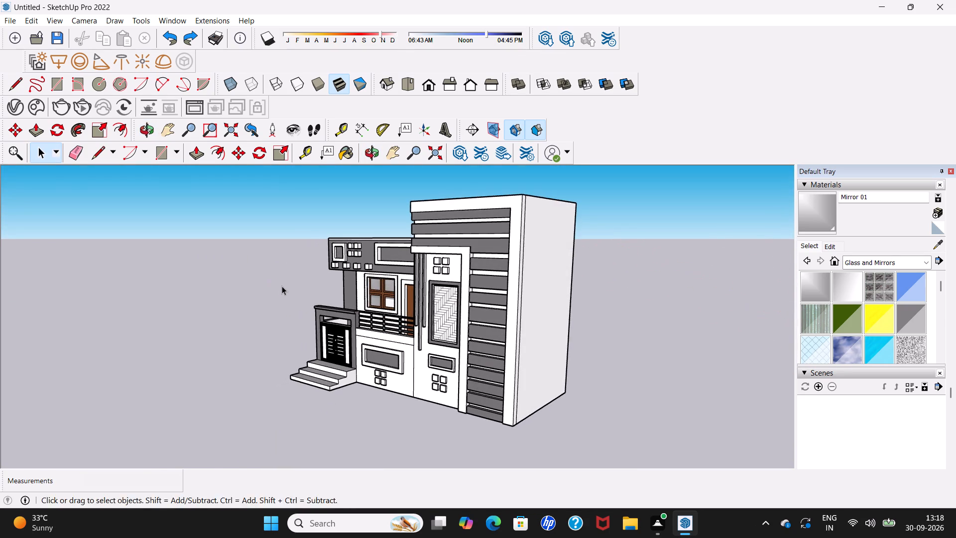
middle_click_drag(282, 286, 399, 305)
scroll(386, 319, "up", 5)
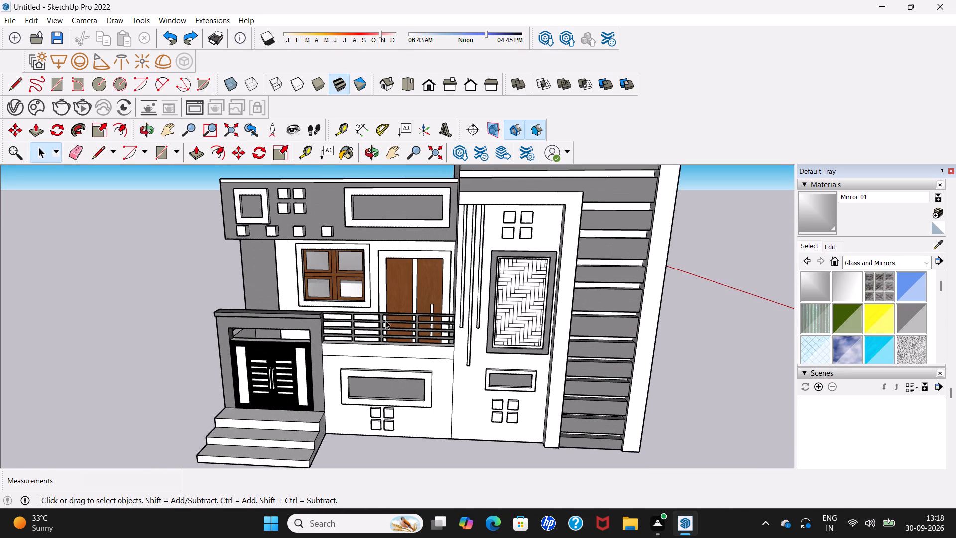
scroll(385, 320, "down", 6)
scroll(376, 374, "up", 5)
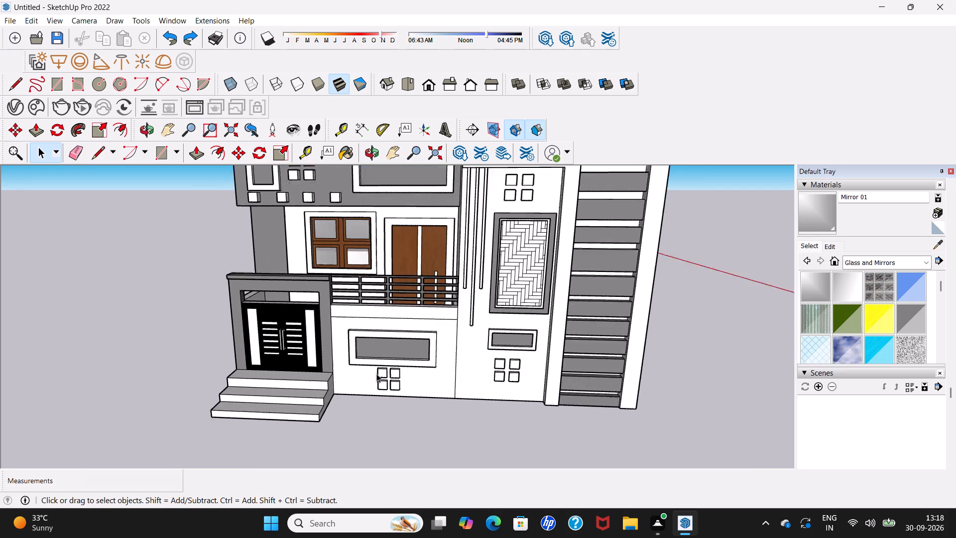
scroll(376, 374, "up", 1)
scroll(376, 374, "down", 6)
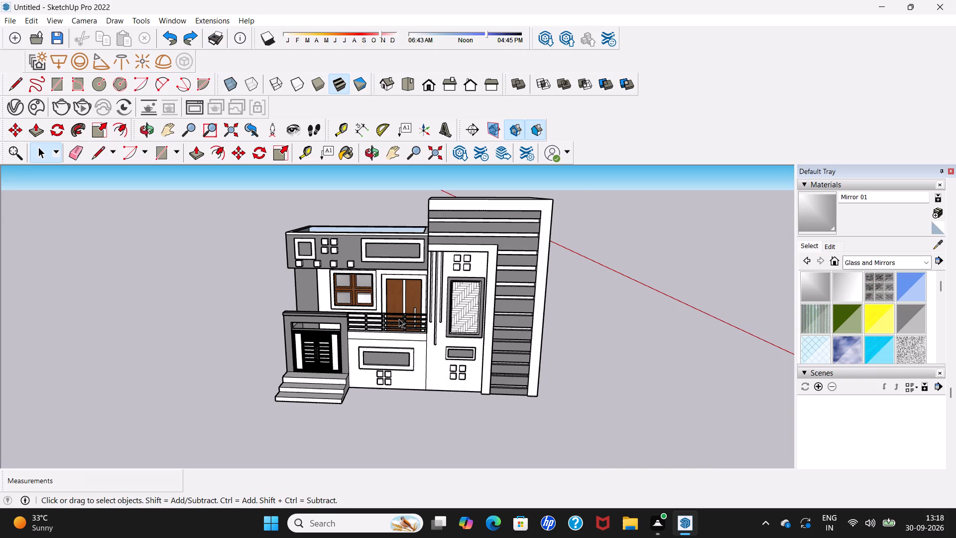
scroll(399, 319, "up", 6)
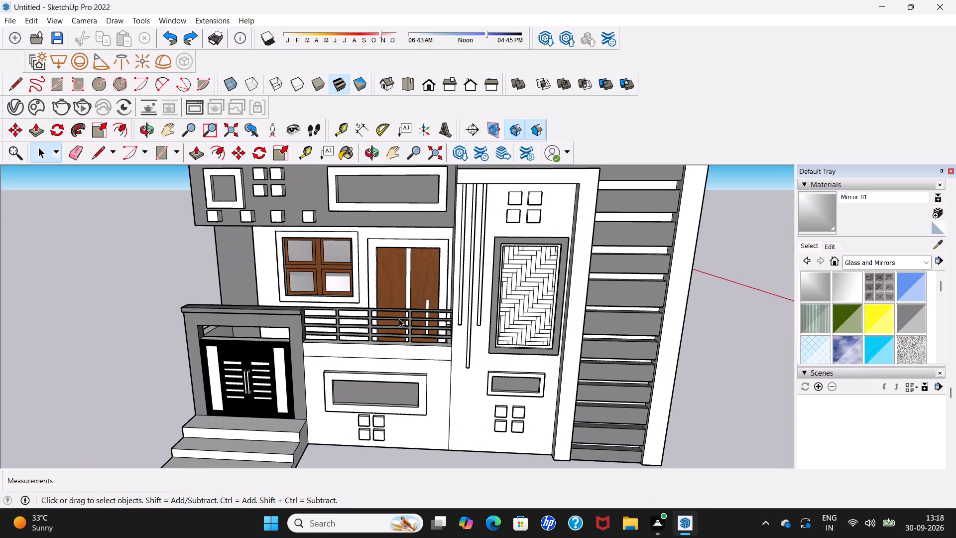
scroll(399, 322, "down", 5)
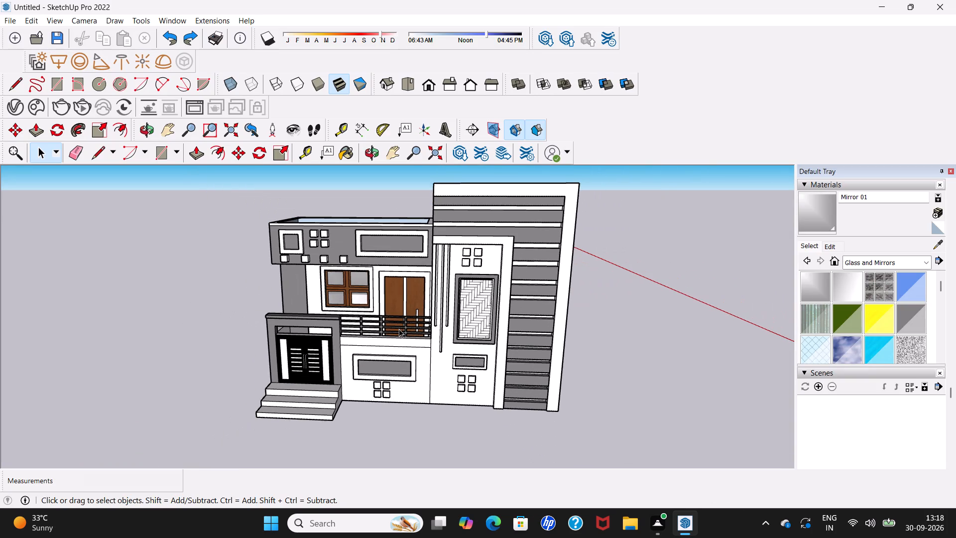
scroll(399, 329, "up", 5)
scroll(399, 329, "down", 7)
scroll(399, 329, "up", 1)
middle_click_drag(399, 329, 400, 255)
scroll(454, 245, "up", 5)
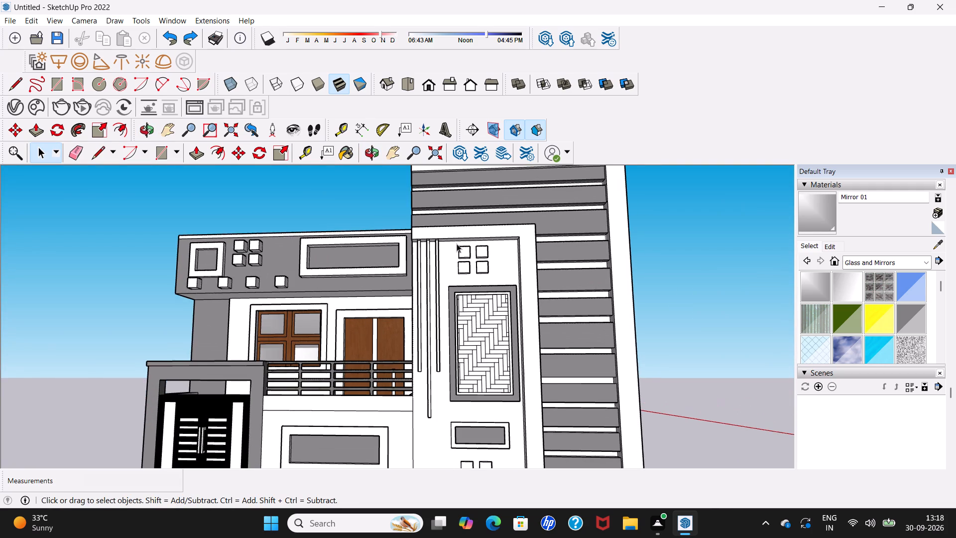
scroll(457, 244, "down", 5)
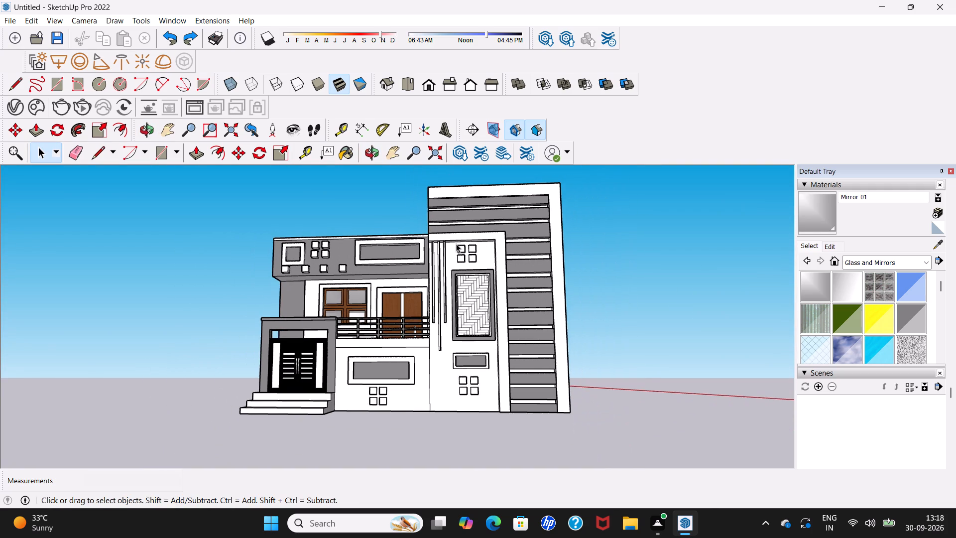
scroll(456, 244, "up", 4)
scroll(456, 244, "down", 2)
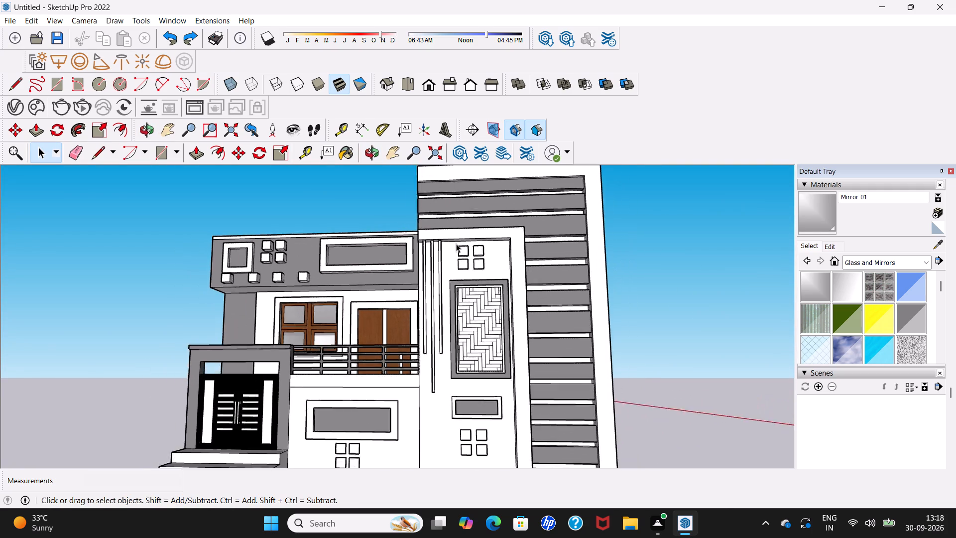
scroll(456, 244, "down", 3)
middle_click_drag(451, 249, 315, 333)
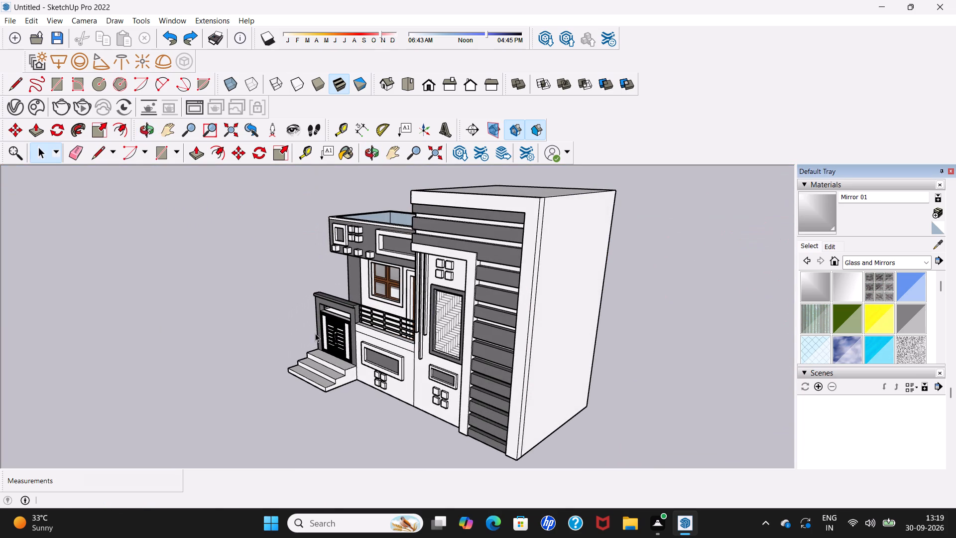
scroll(481, 289, "up", 3)
middle_click_drag(469, 297, 411, 320)
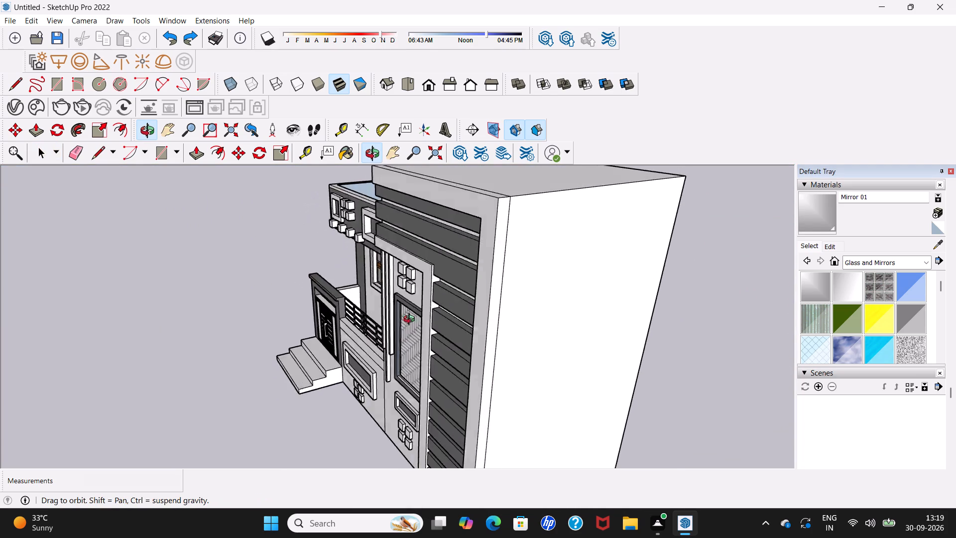
Examine the house elevation from both sides, from above and from near ground level.
middle_click_drag(411, 320, 658, 308)
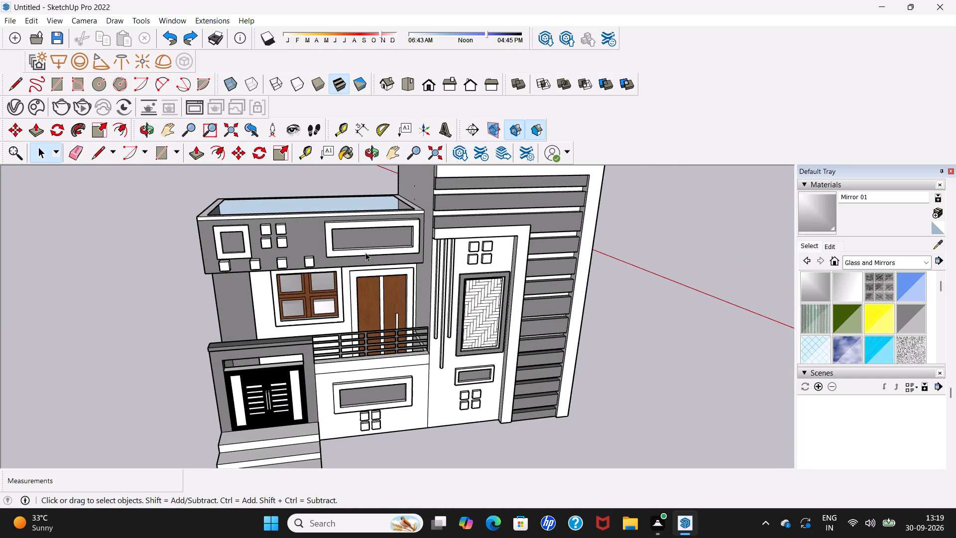
scroll(365, 253, "down", 4)
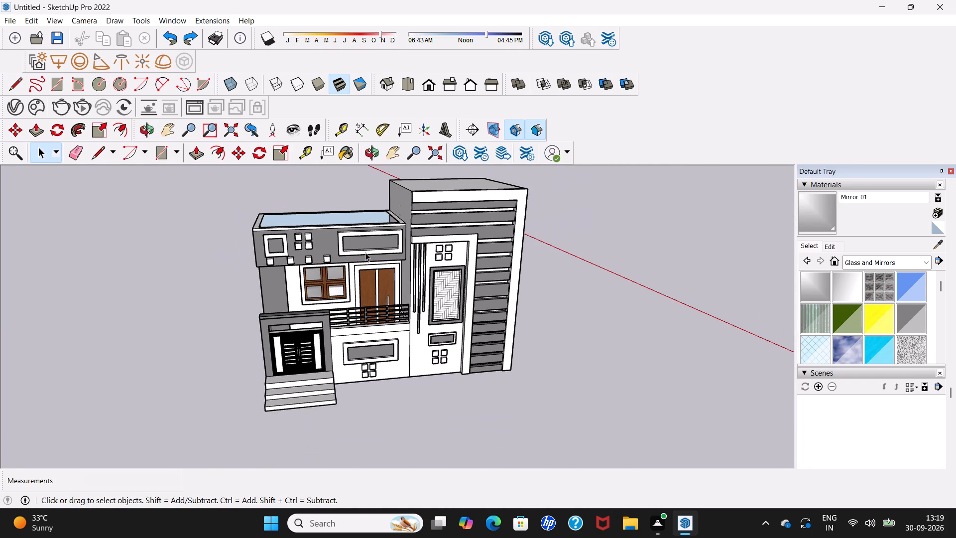
middle_click_drag(365, 253, 550, 245)
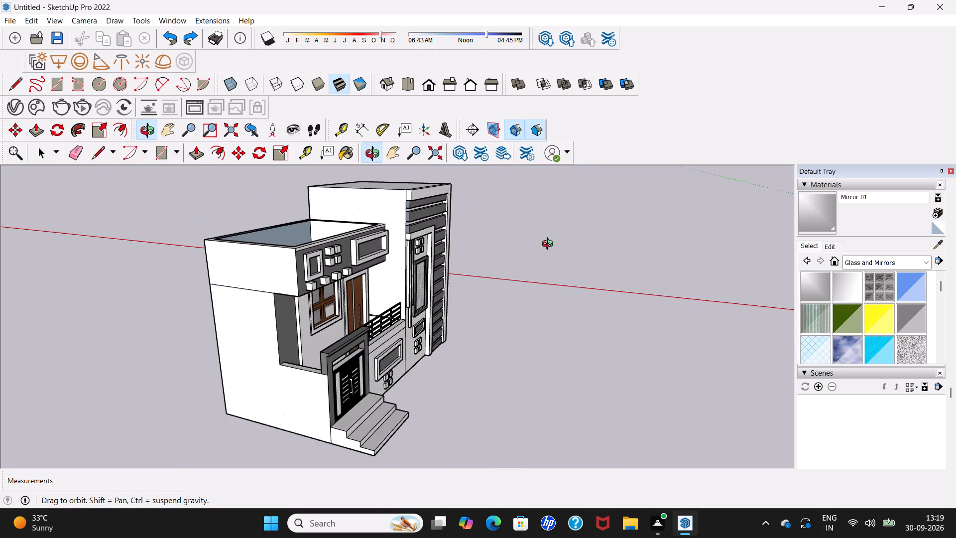
middle_click_drag(550, 245, 229, 207)
scroll(442, 230, "up", 5)
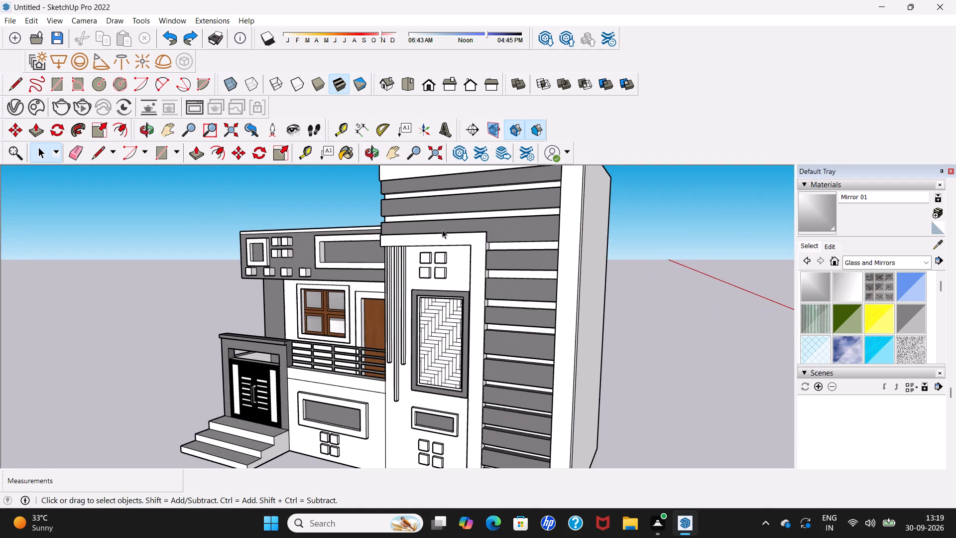
scroll(442, 230, "down", 6)
middle_click_drag(442, 232, 442, 201)
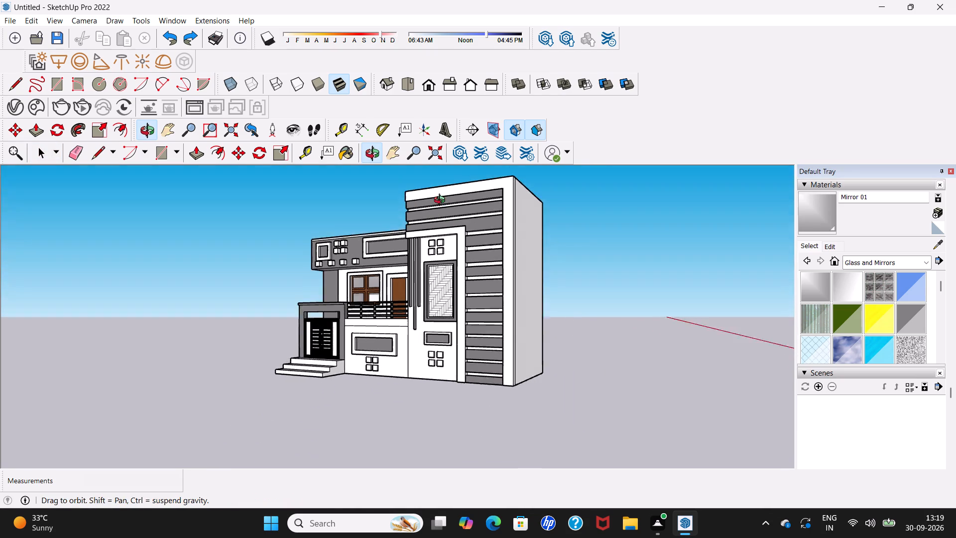
middle_click_drag(442, 201, 442, 181)
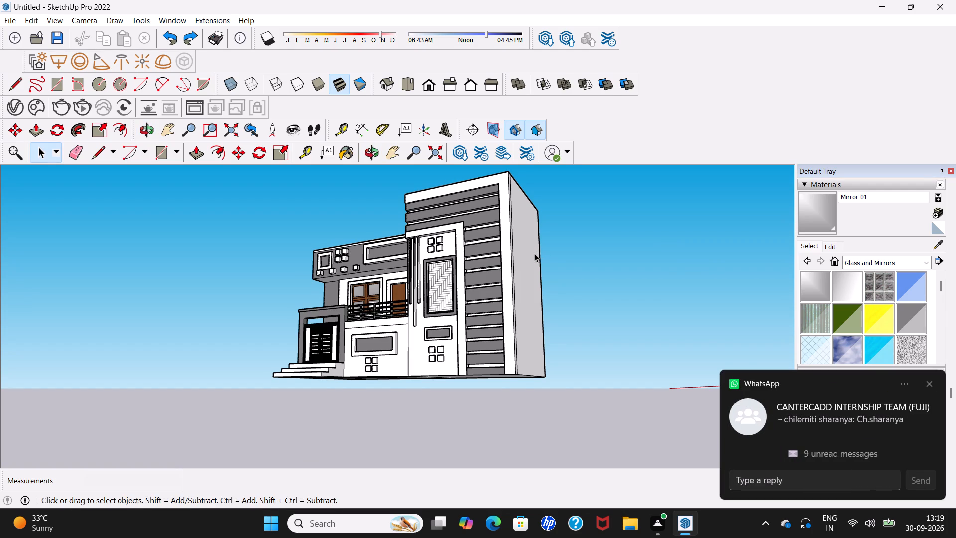
scroll(534, 253, "down", 1)
scroll(534, 253, "up", 4)
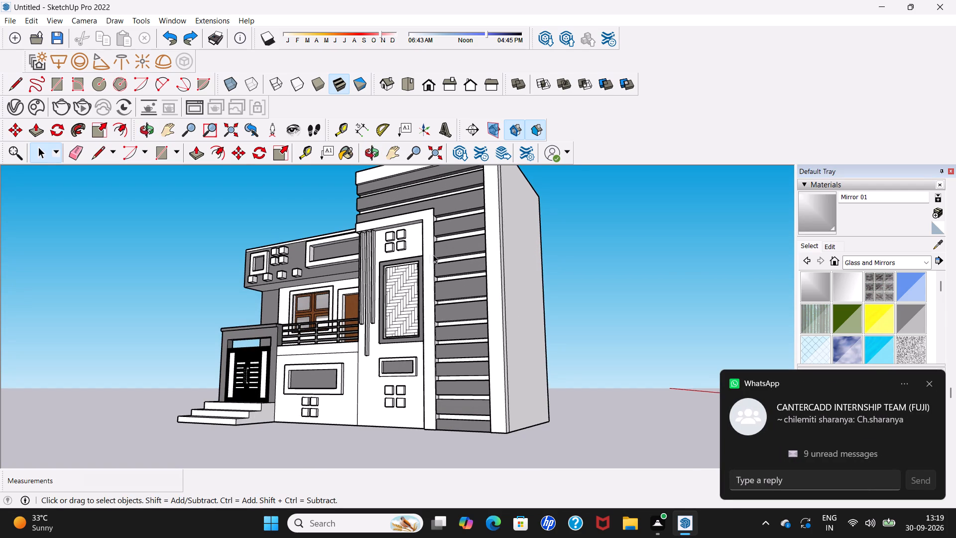
middle_click_drag(430, 255, 603, 282)
scroll(468, 223, "down", 5)
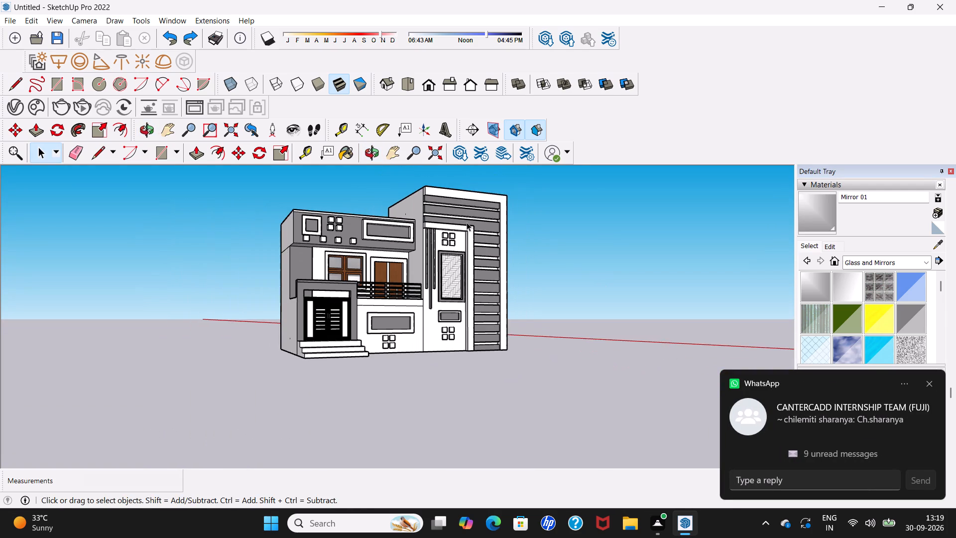
middle_click_drag(467, 222, 411, 324)
scroll(426, 220, "up", 3)
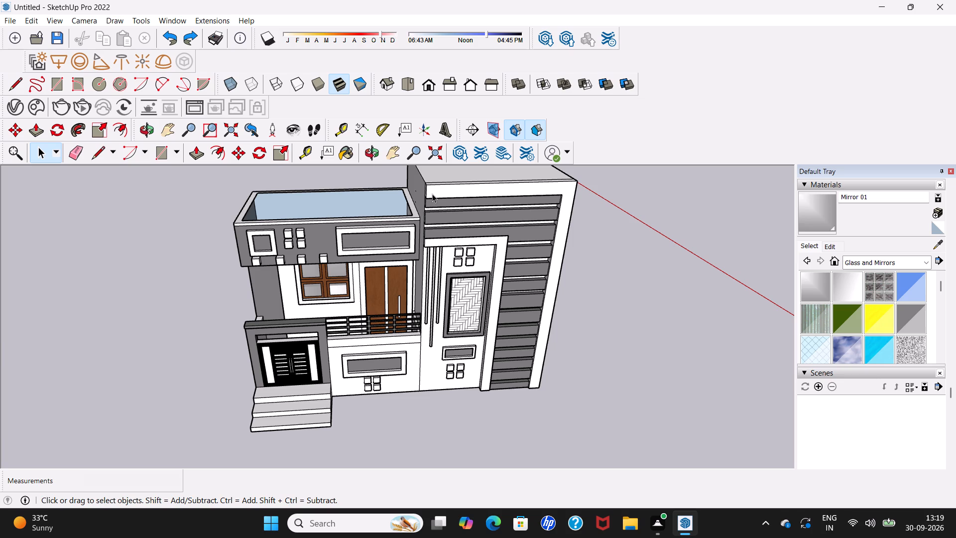
scroll(460, 173, "down", 4)
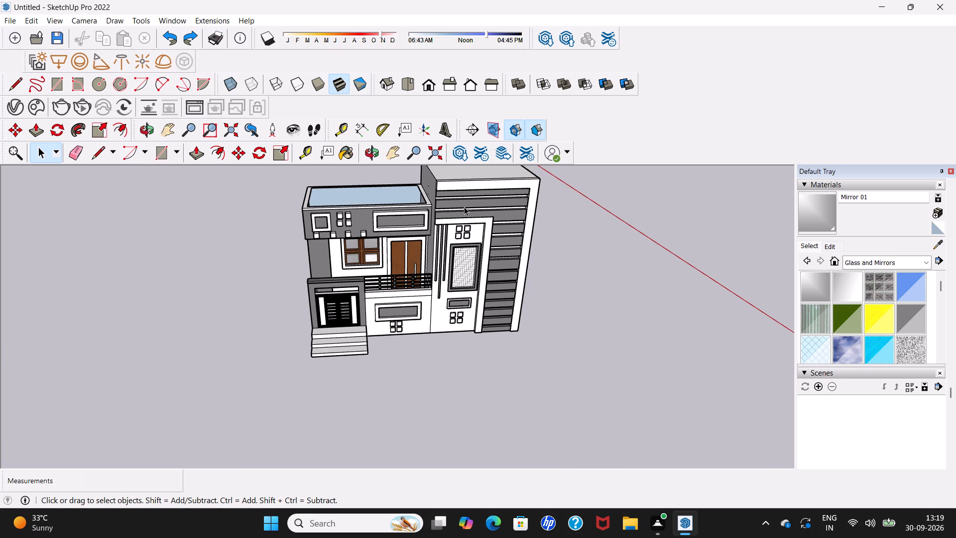
middle_click_drag(467, 201, 380, 270)
middle_click_drag(352, 326, 333, 222)
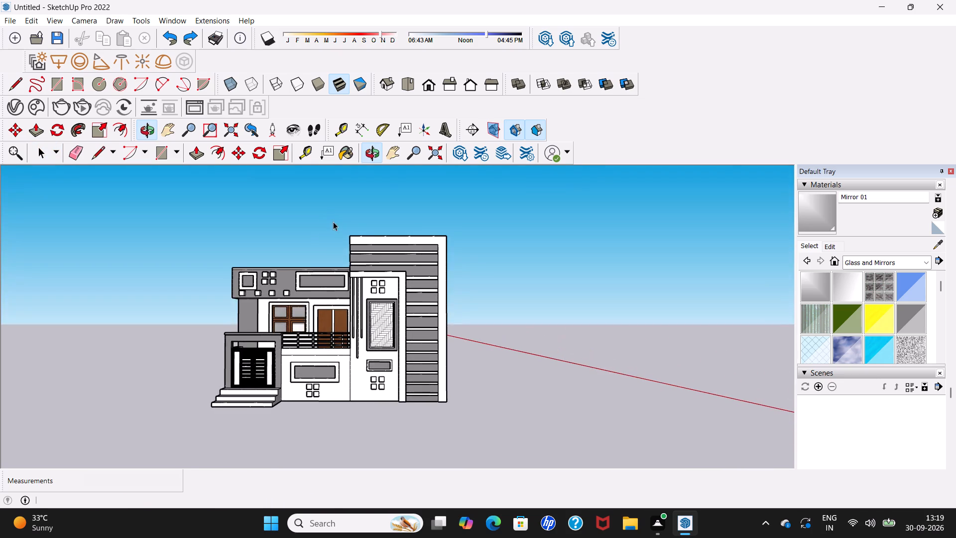
Examine the tower's upper frame, gray bands and vertical strips up close, as well as the whole front elevation.
scroll(358, 272, "up", 11)
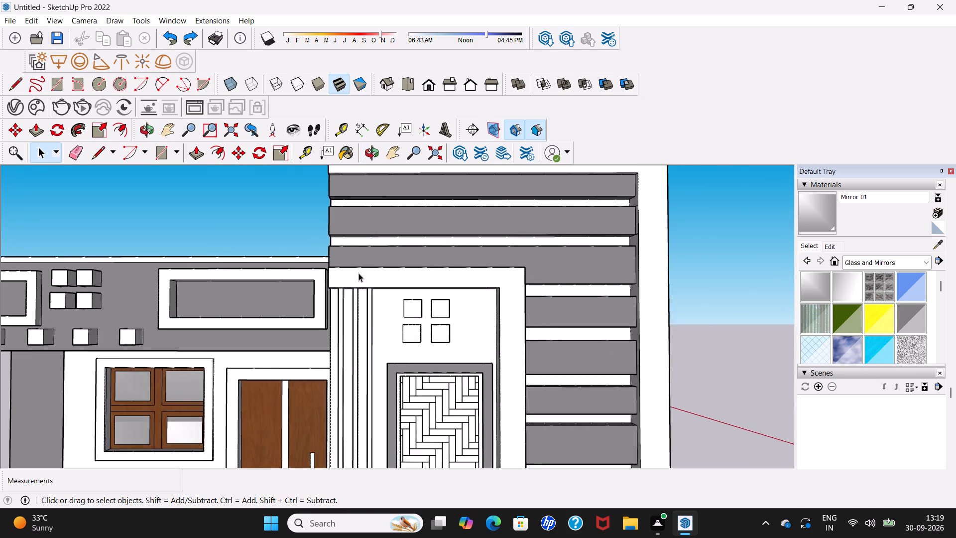
scroll(358, 273, "up", 4)
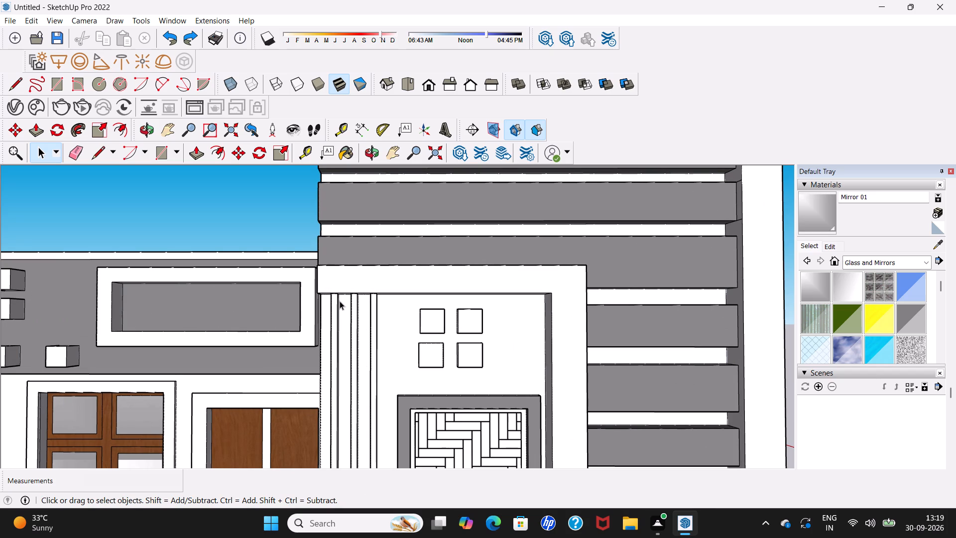
scroll(326, 344, "down", 4)
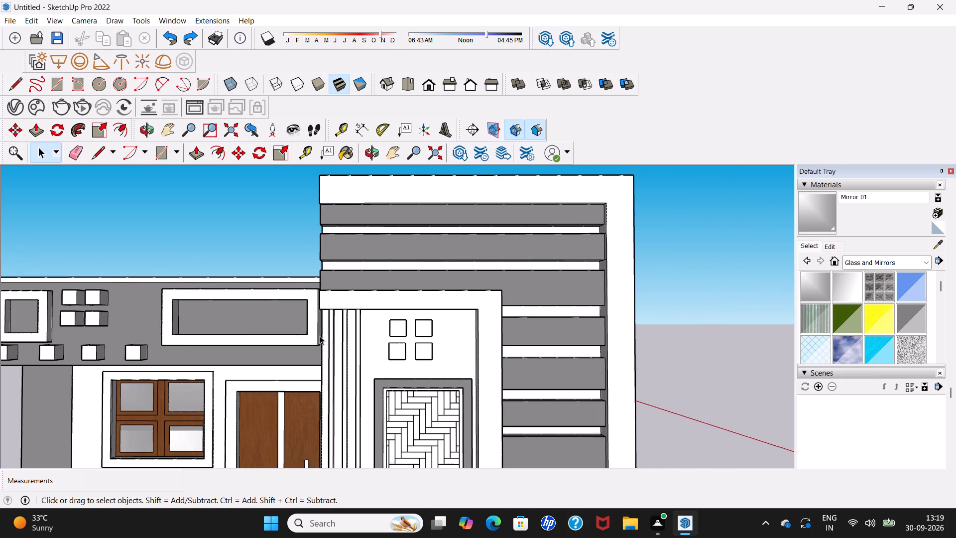
scroll(316, 328, "down", 13)
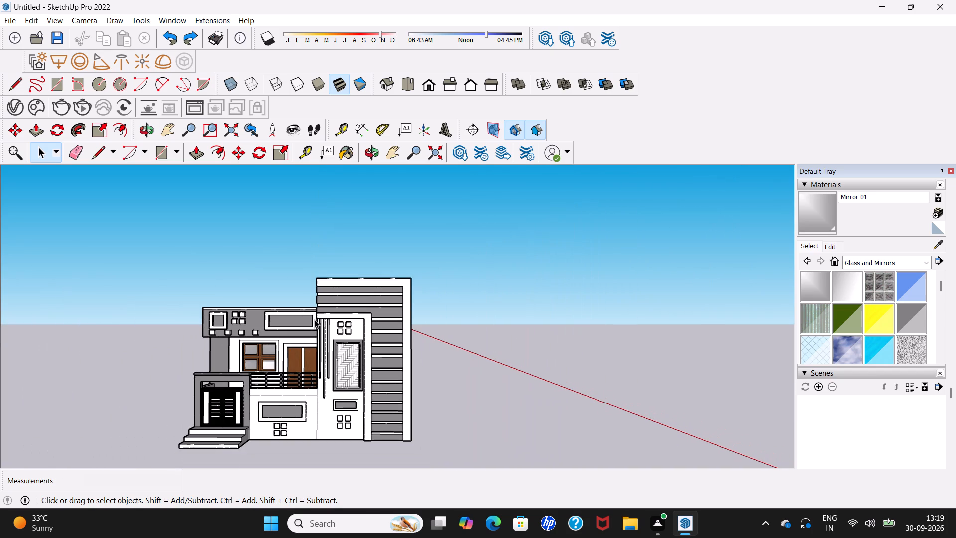
middle_click_drag(315, 320, 345, 251)
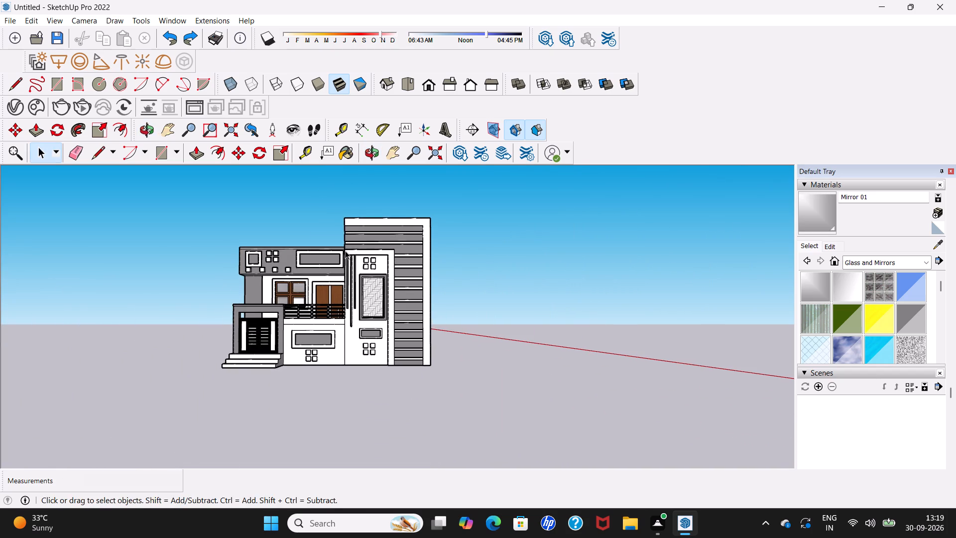
middle_click_drag(345, 263, 343, 310)
scroll(343, 301, "up", 6)
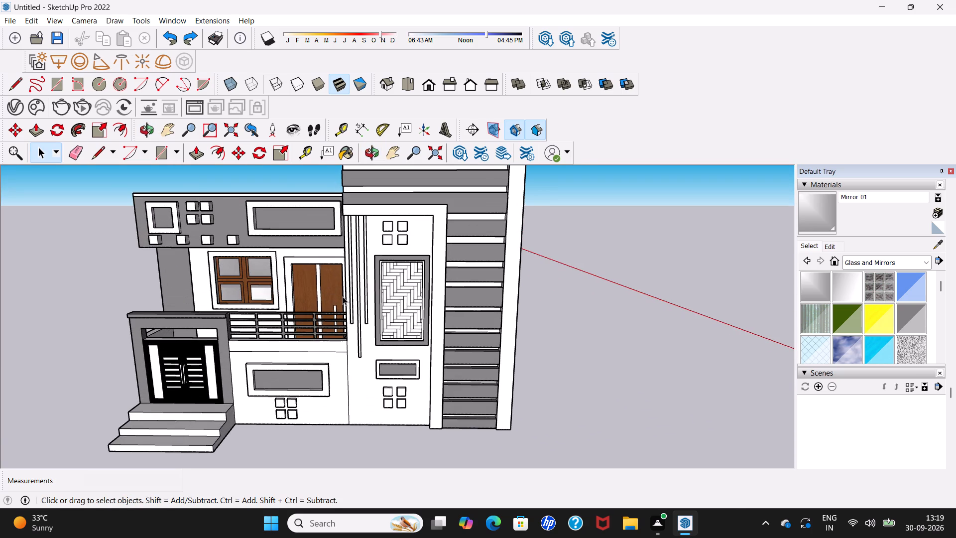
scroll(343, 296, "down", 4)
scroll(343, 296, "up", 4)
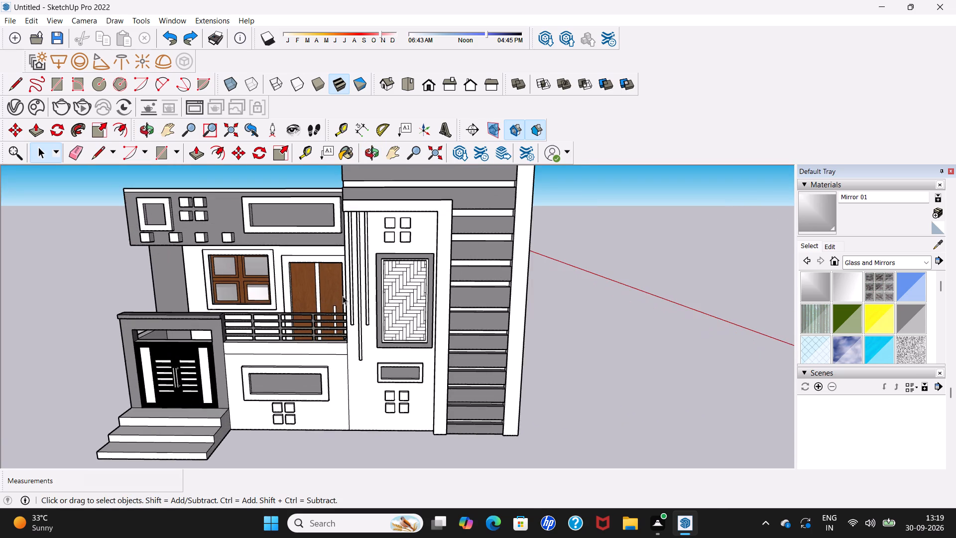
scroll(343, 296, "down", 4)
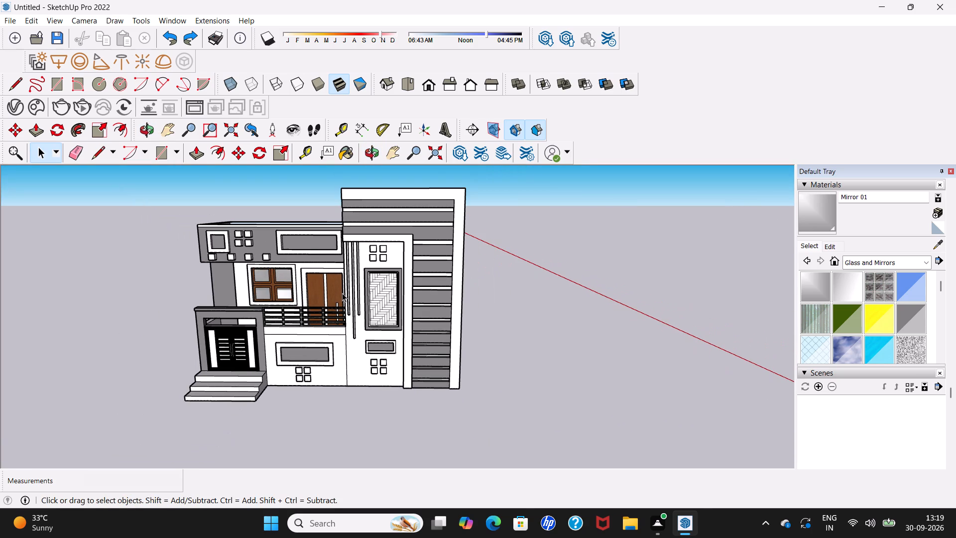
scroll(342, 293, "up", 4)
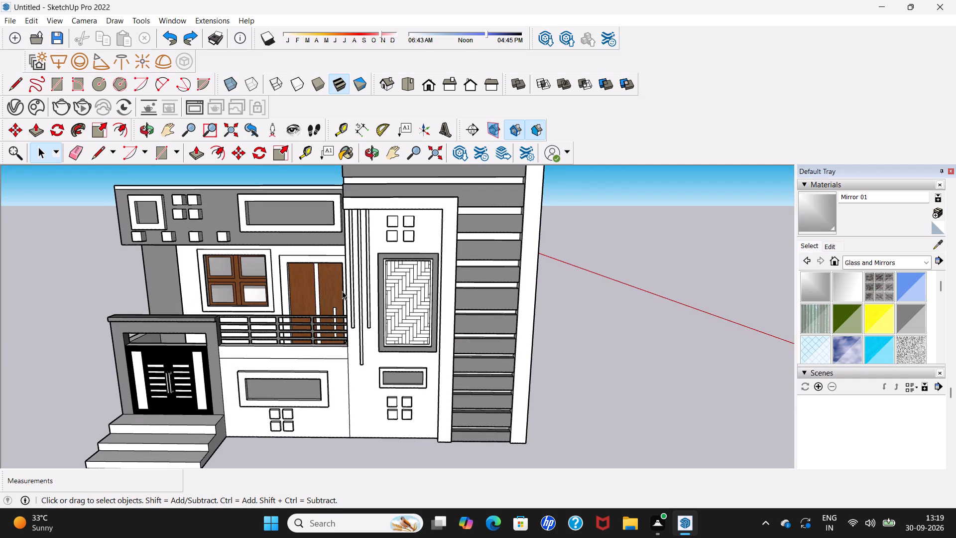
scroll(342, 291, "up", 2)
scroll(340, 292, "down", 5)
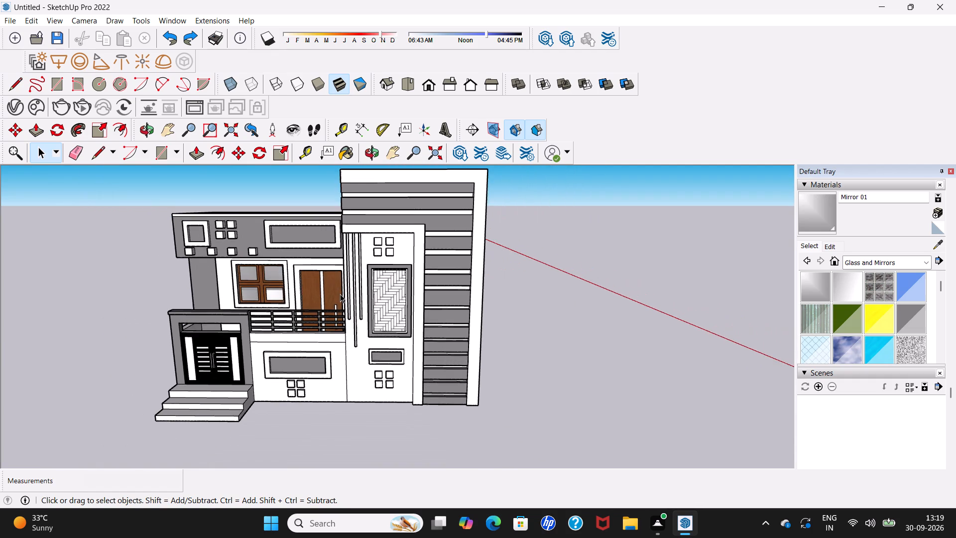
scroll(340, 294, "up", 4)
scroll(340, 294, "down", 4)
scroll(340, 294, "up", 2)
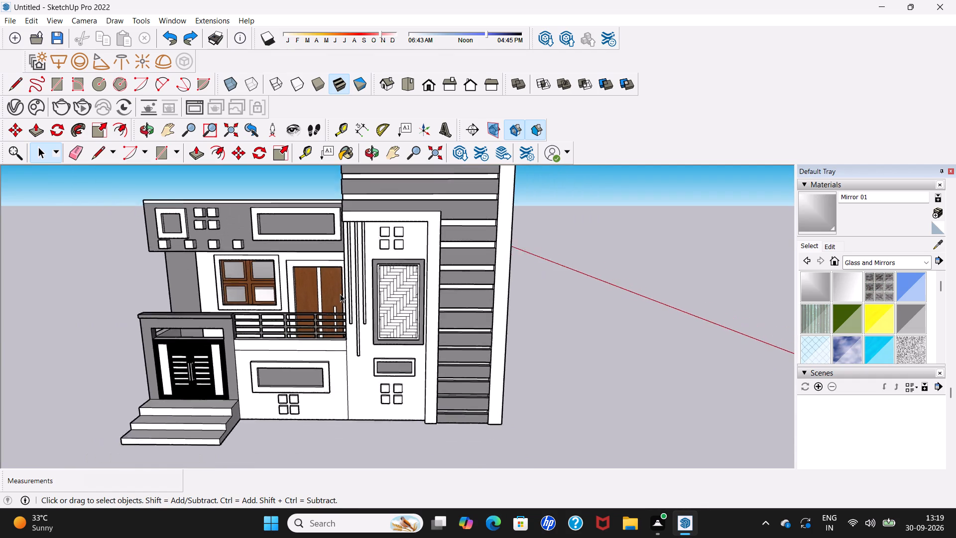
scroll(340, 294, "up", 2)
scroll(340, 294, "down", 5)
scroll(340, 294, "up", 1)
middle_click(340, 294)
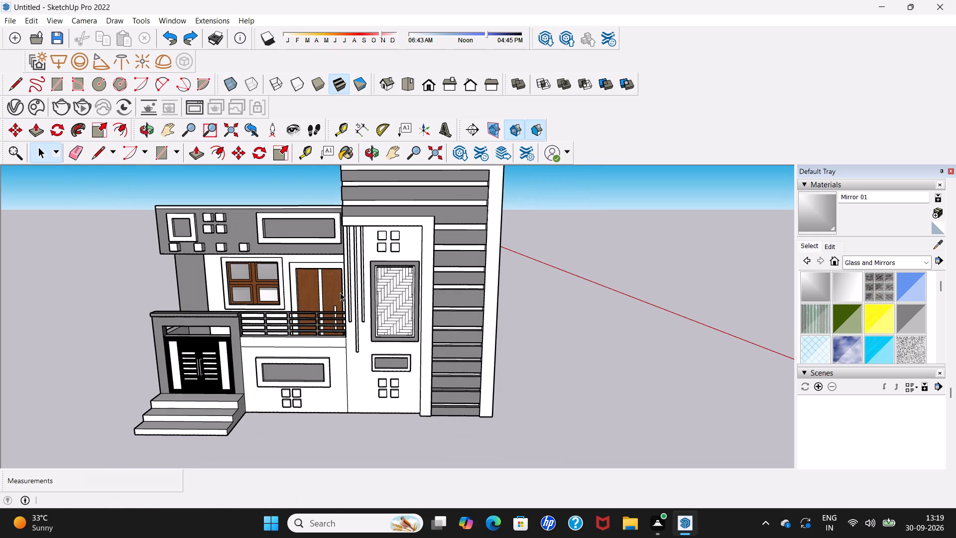
Examine the entrance and balcony front at an angle, as well as the side wall and roof parapet.
middle_click_drag(340, 298, 515, 231)
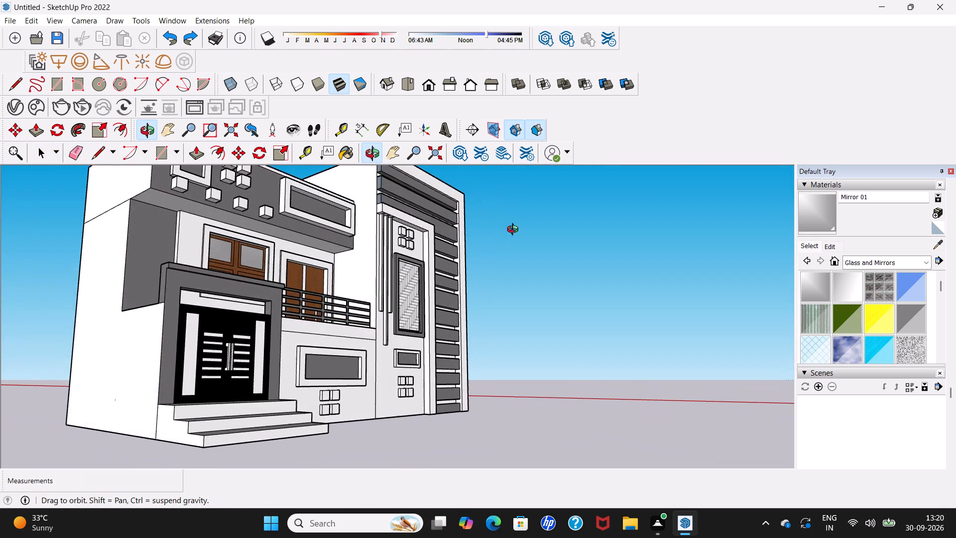
middle_click_drag(515, 231, 471, 250)
middle_click_drag(454, 243, 443, 244)
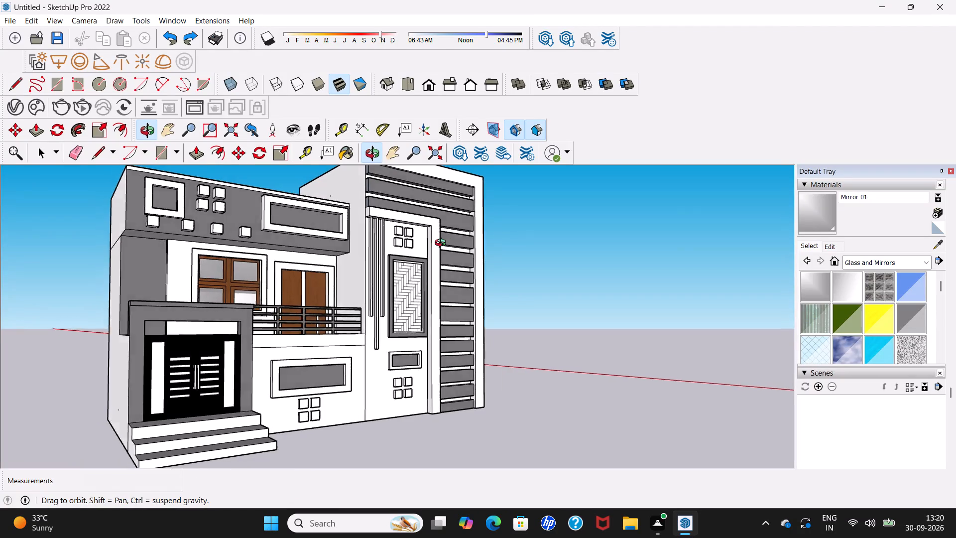
middle_click_drag(443, 244, 302, 266)
scroll(302, 265, "down", 5)
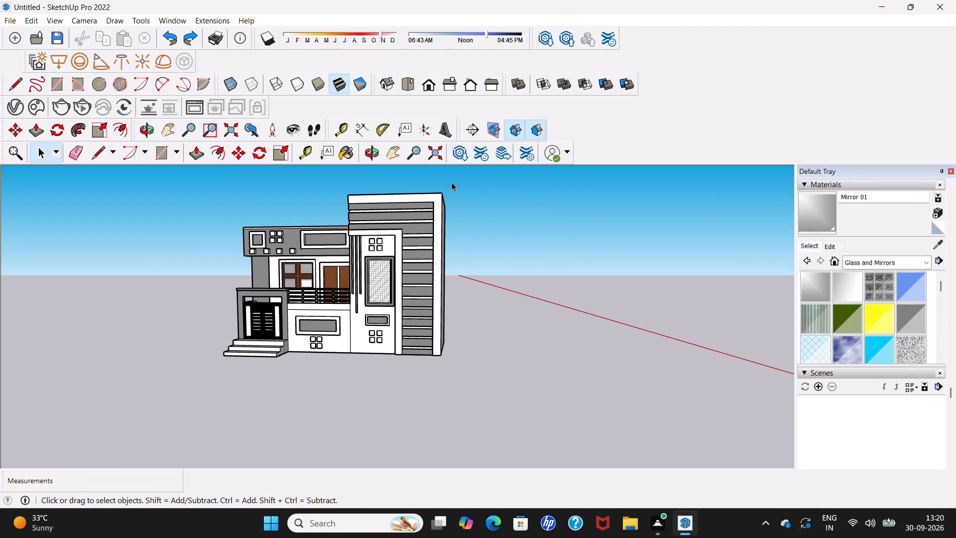
middle_click_drag(388, 209, 657, 280)
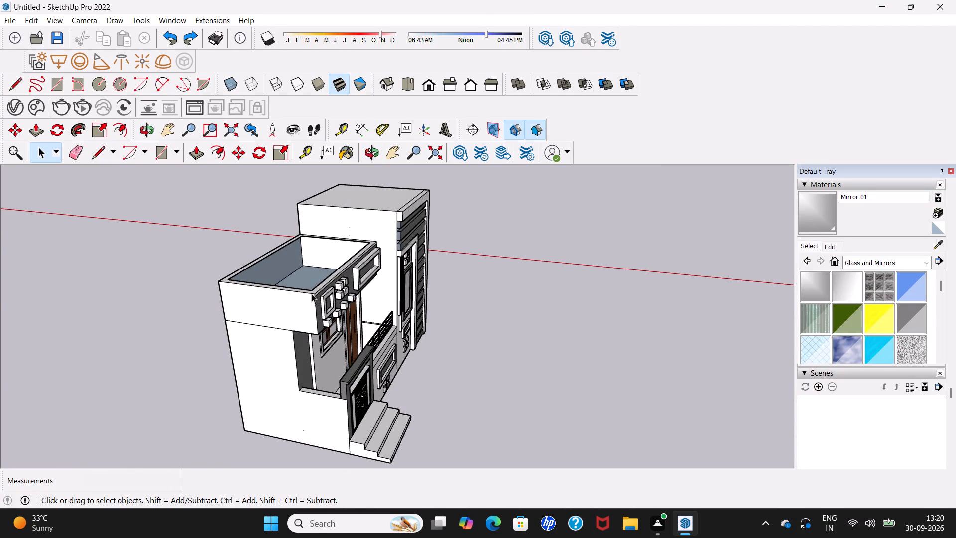
middle_click_drag(297, 314, 424, 333)
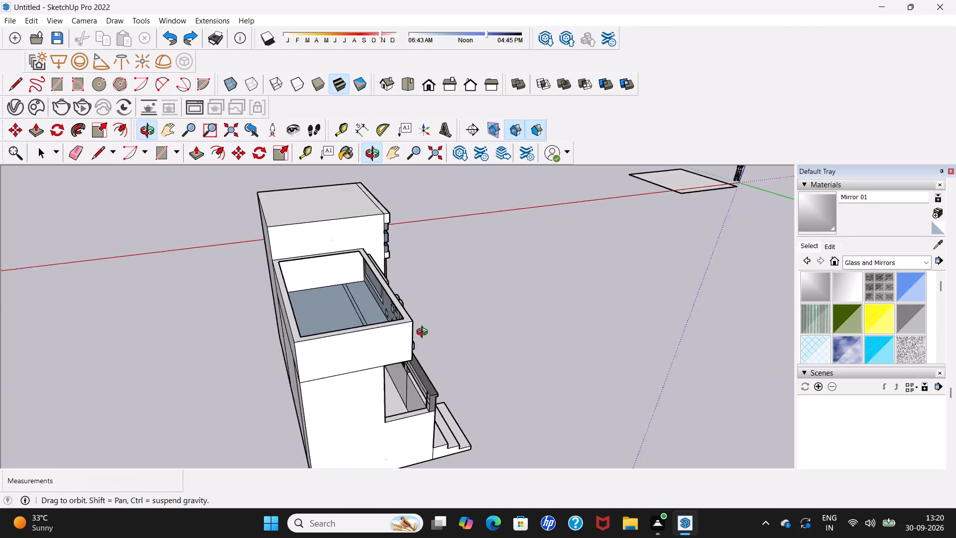
middle_click_drag(424, 333, 352, 251)
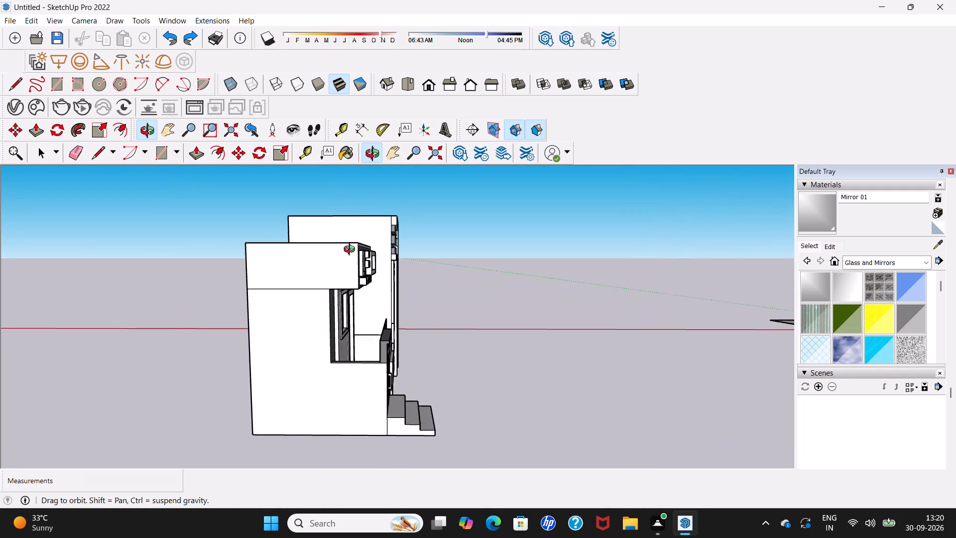
Delete the long edge on the balcony side, behind the entrance gate and below its gray top beam.
middle_click_drag(352, 251, 409, 335)
scroll(402, 380, "up", 5)
scroll(398, 434, "up", 4)
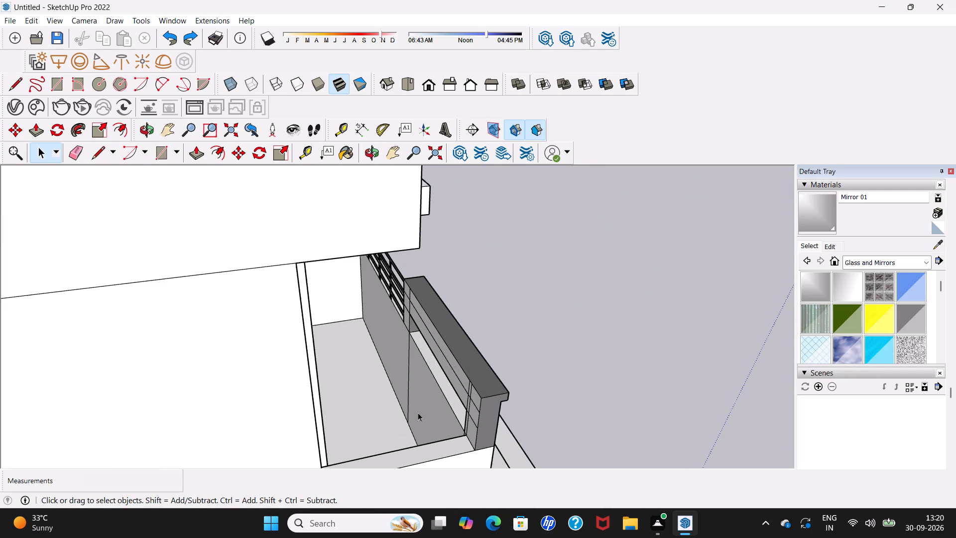
left_click(439, 387)
key("Delete")
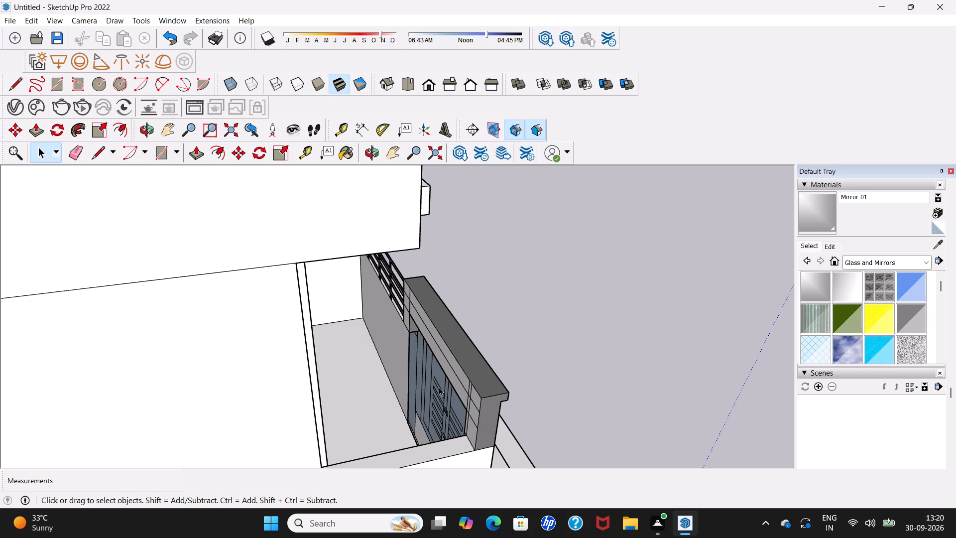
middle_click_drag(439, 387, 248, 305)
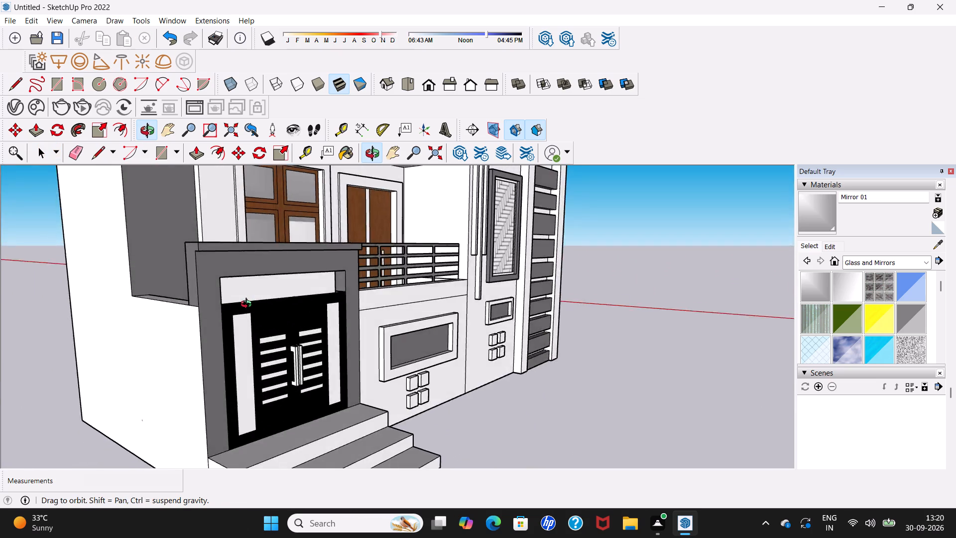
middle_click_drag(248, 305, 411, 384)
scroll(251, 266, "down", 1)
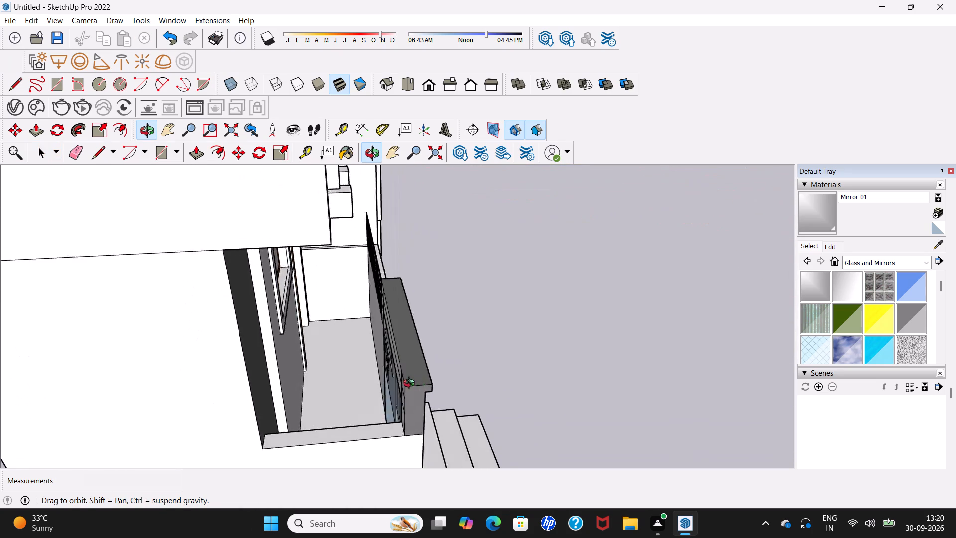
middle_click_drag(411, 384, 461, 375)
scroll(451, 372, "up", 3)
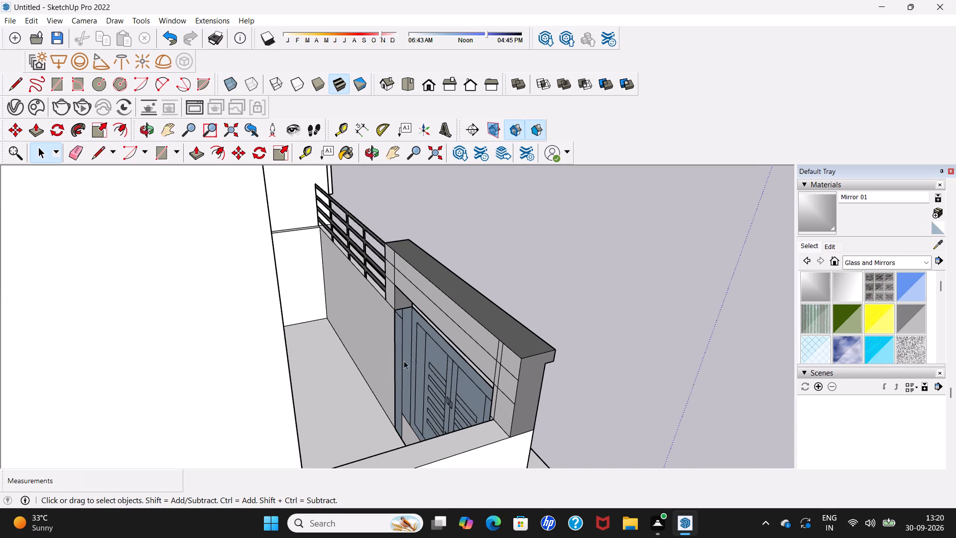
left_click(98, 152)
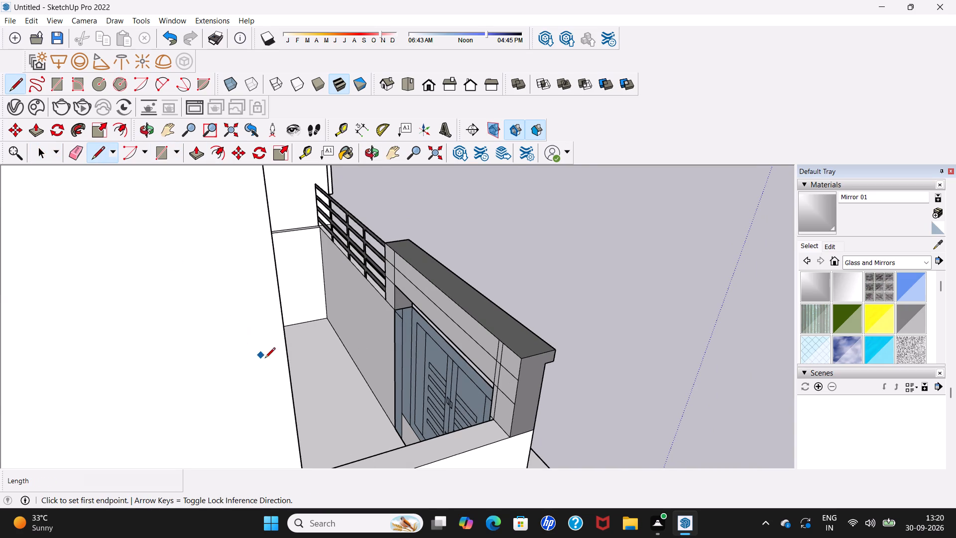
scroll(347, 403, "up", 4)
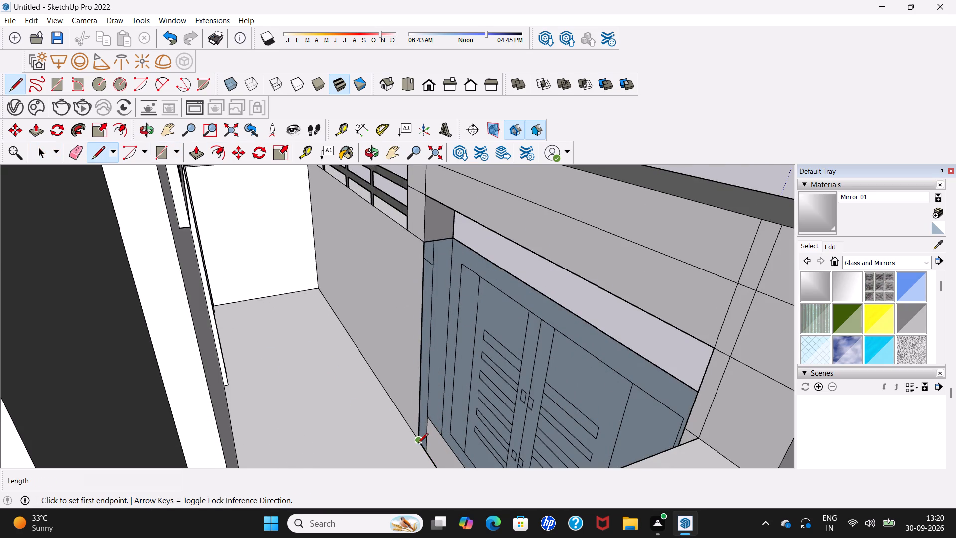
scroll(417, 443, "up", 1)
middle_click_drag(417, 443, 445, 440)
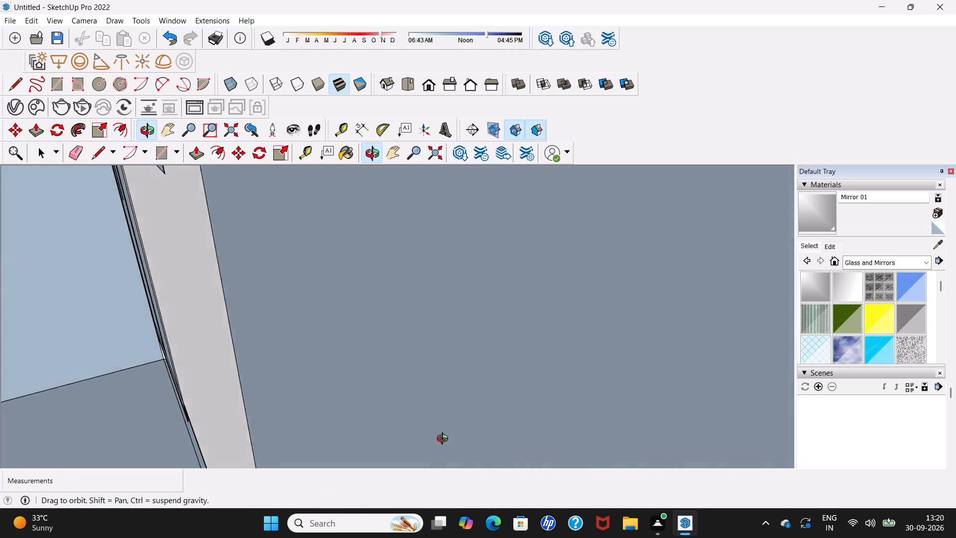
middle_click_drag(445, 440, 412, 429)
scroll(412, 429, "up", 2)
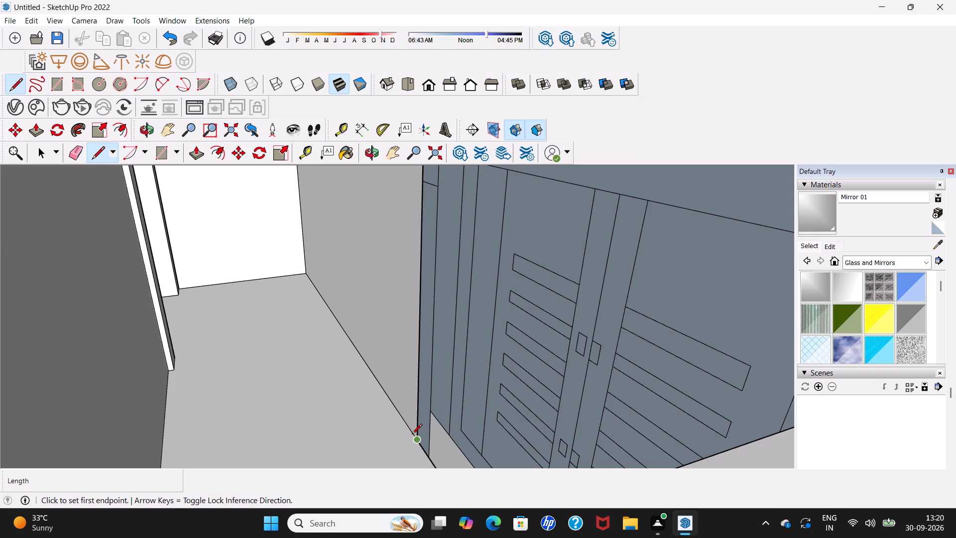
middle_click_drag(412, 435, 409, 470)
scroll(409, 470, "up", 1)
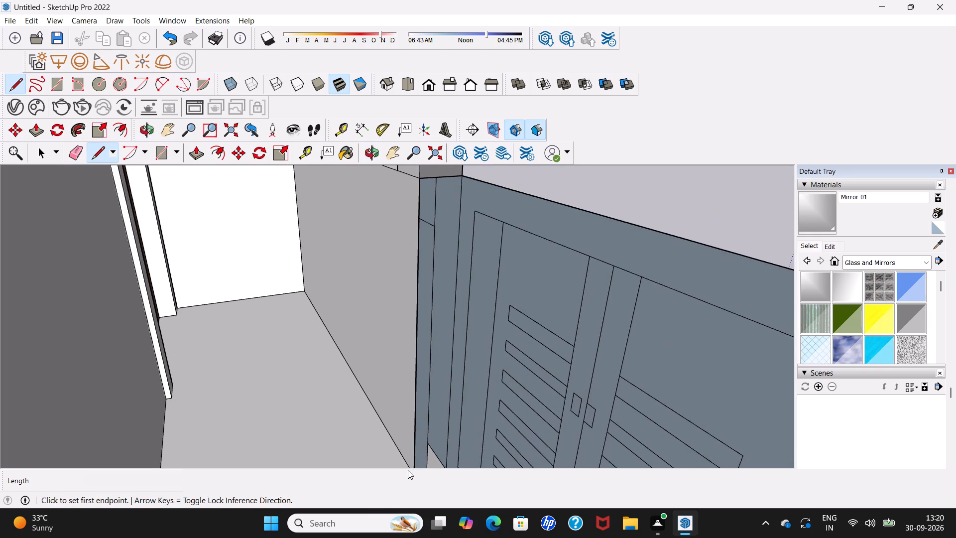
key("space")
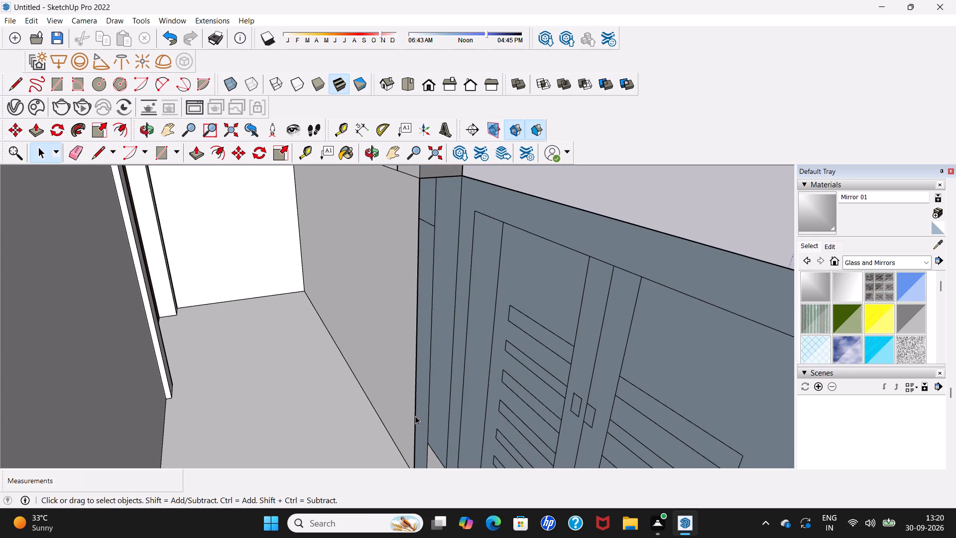
Undo the deletion of the long edge behind the entrance gate.
key("ctrl+z")
scroll(415, 416, "down", 8)
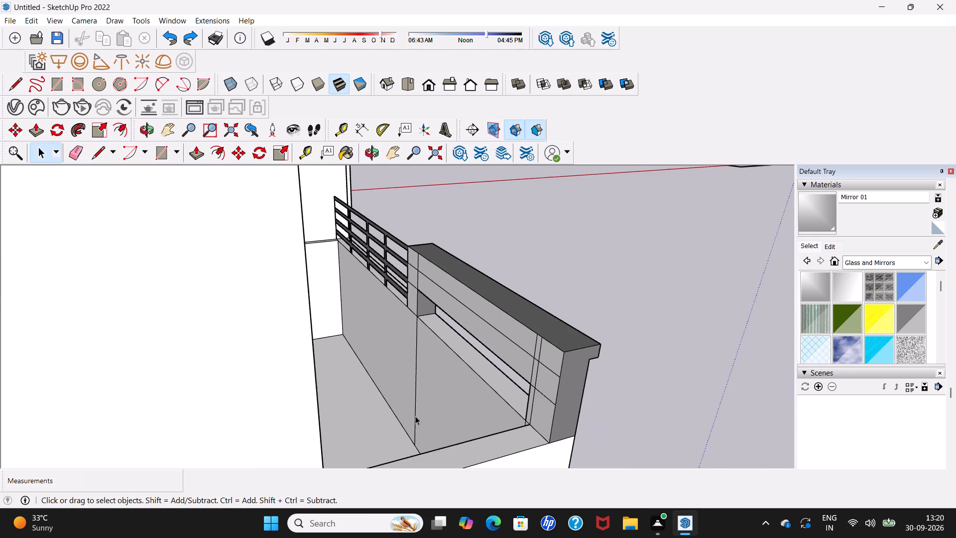
Examine the whole front elevation, from the entrance gate and steps to the balcony and tower, at several heights and distances.
middle_click_drag(415, 416, 169, 369)
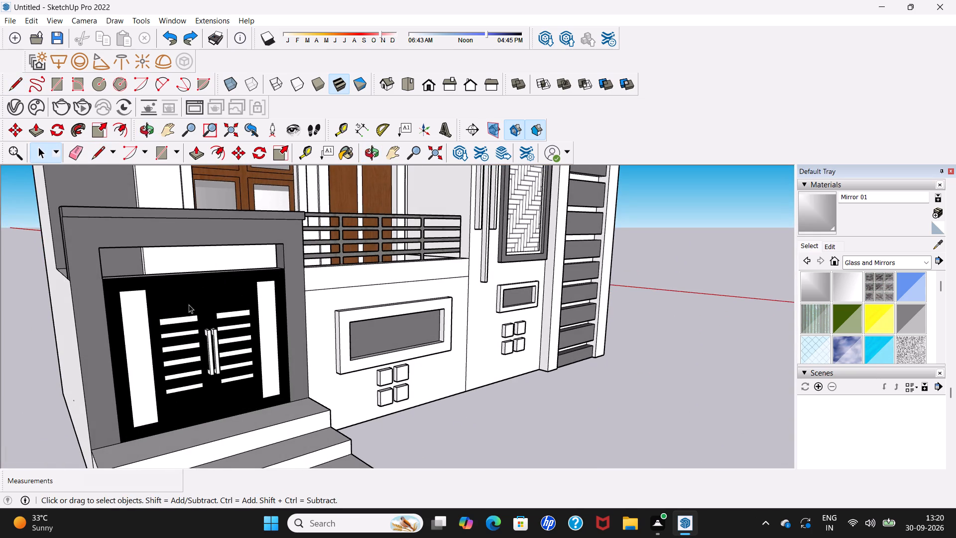
scroll(189, 297, "down", 9)
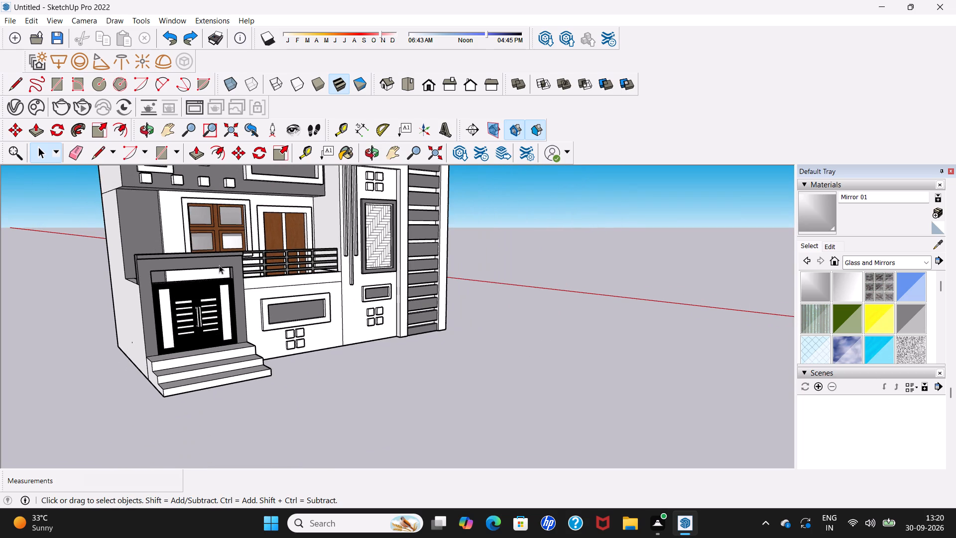
scroll(233, 258, "down", 4)
middle_click_drag(233, 258, 112, 247)
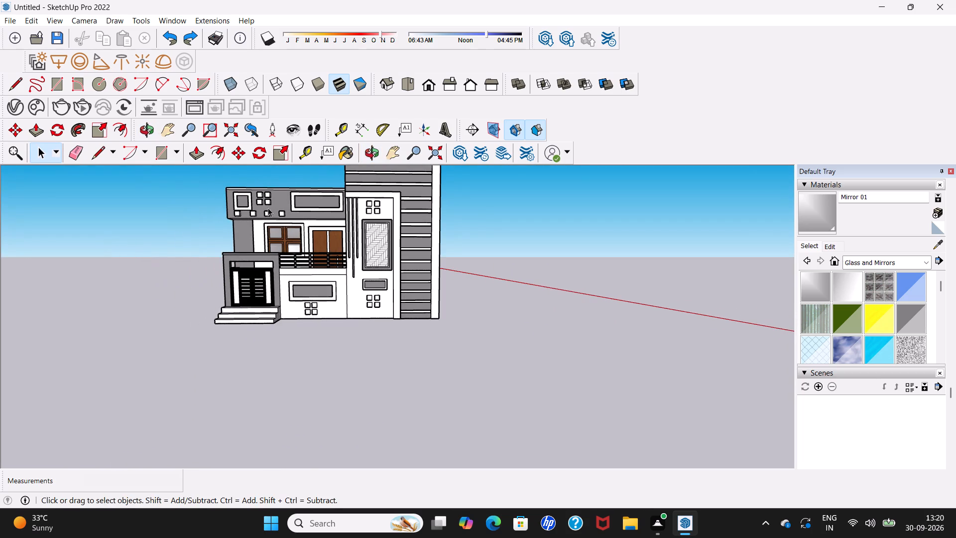
scroll(346, 215, "up", 4)
scroll(346, 215, "down", 5)
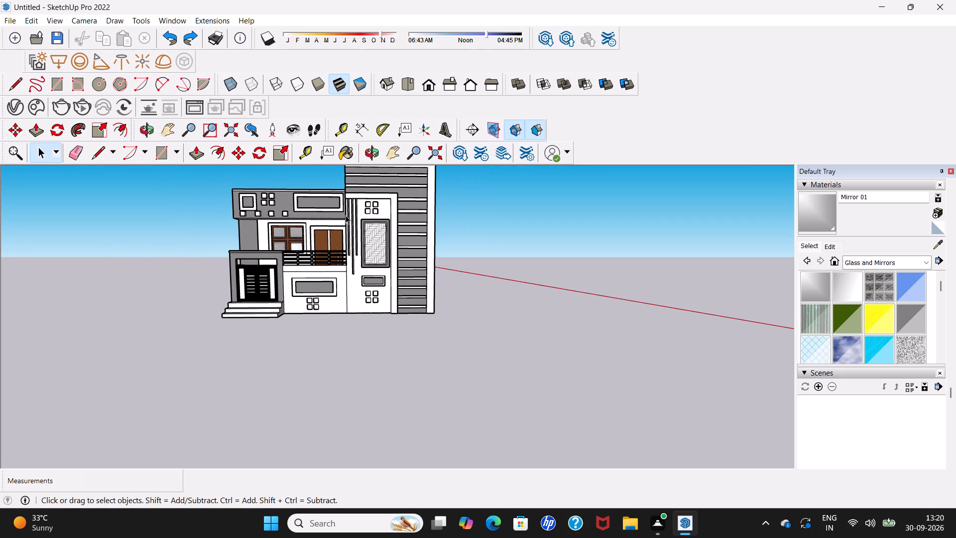
middle_click_drag(346, 215, 324, 291)
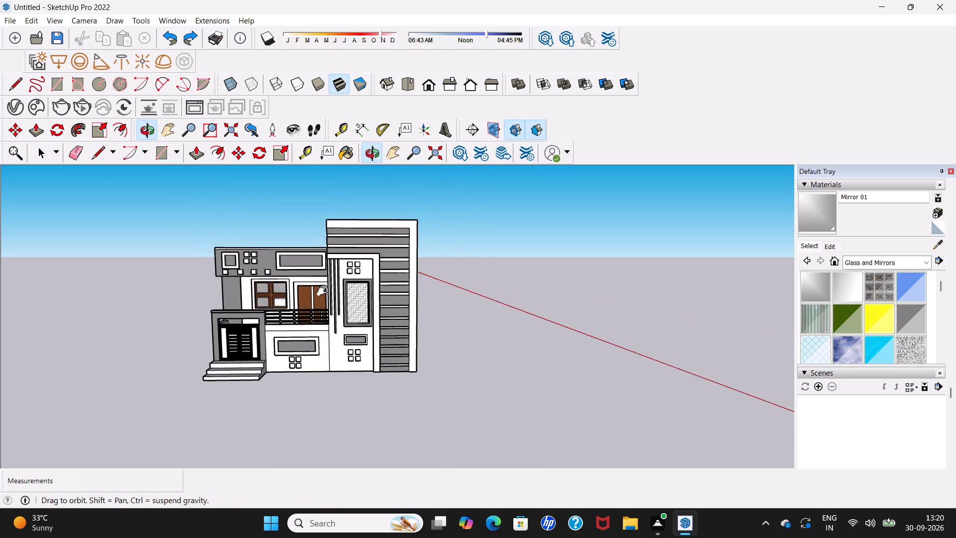
middle_click_drag(324, 291, 321, 307)
middle_click_drag(317, 308, 317, 270)
scroll(317, 270, "up", 3)
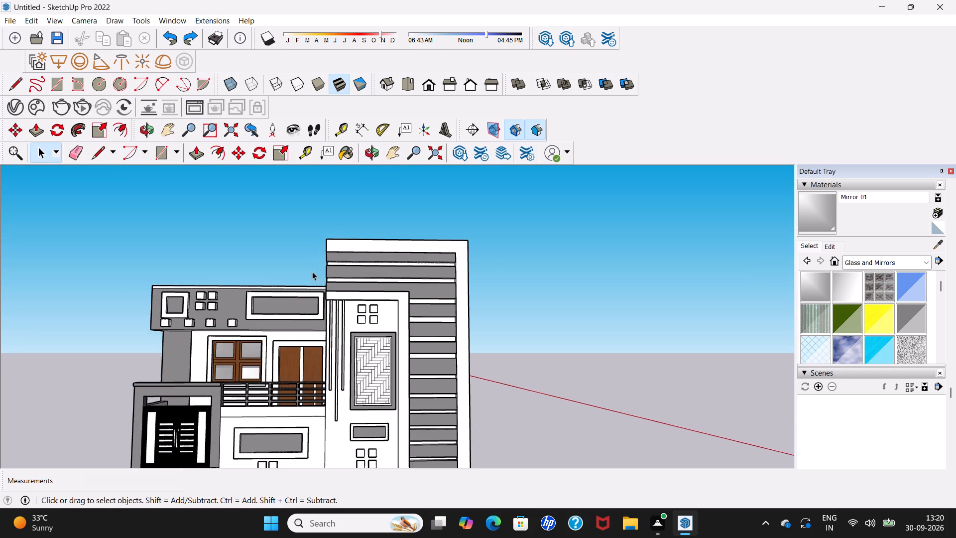
scroll(312, 271, "up", 3)
scroll(310, 291, "down", 7)
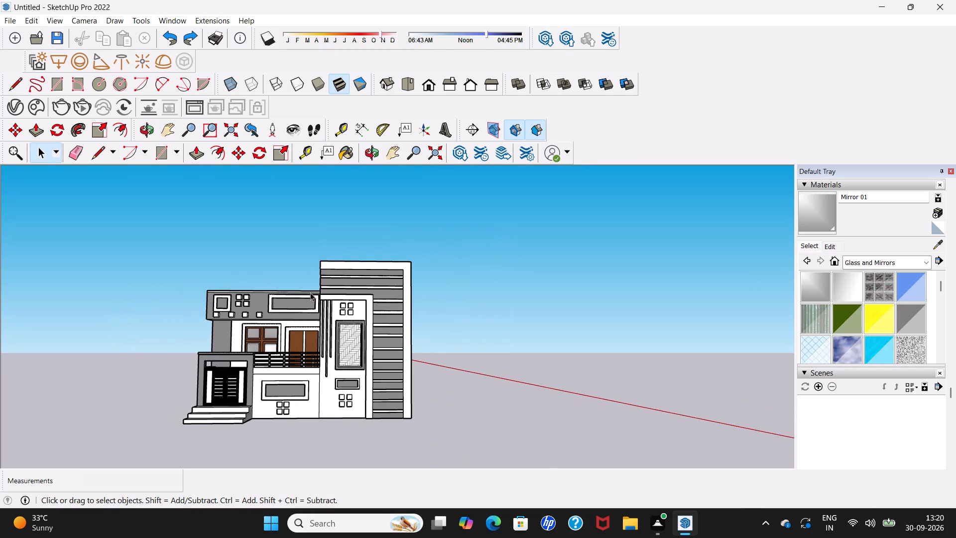
middle_click_drag(310, 292, 280, 390)
scroll(280, 390, "up", 7)
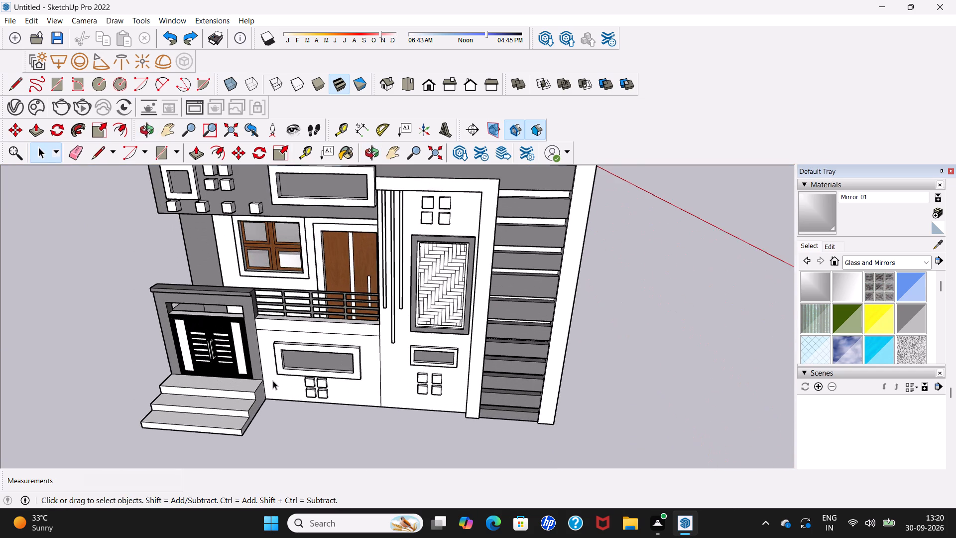
scroll(273, 381, "up", 1)
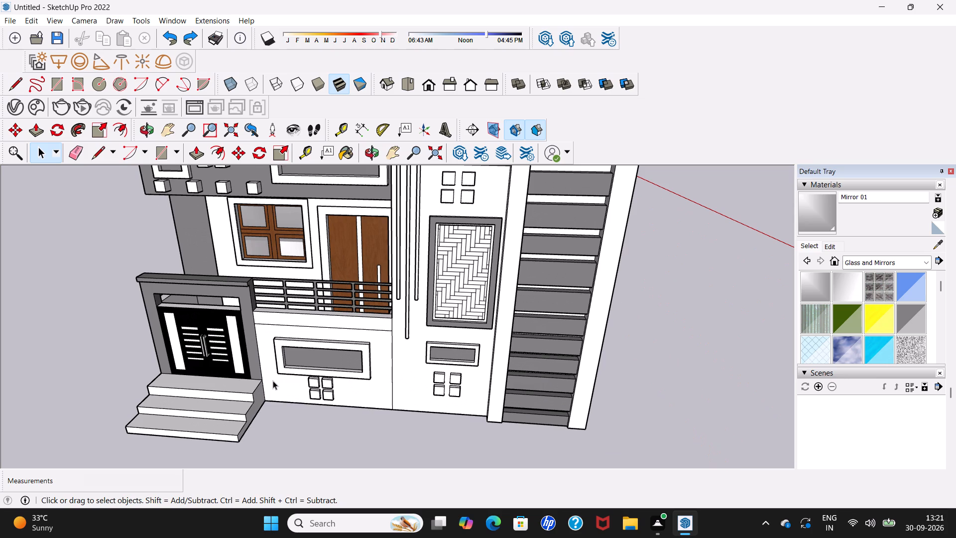
scroll(273, 381, "up", 2)
scroll(273, 381, "down", 8)
middle_click_drag(273, 381, 331, 301)
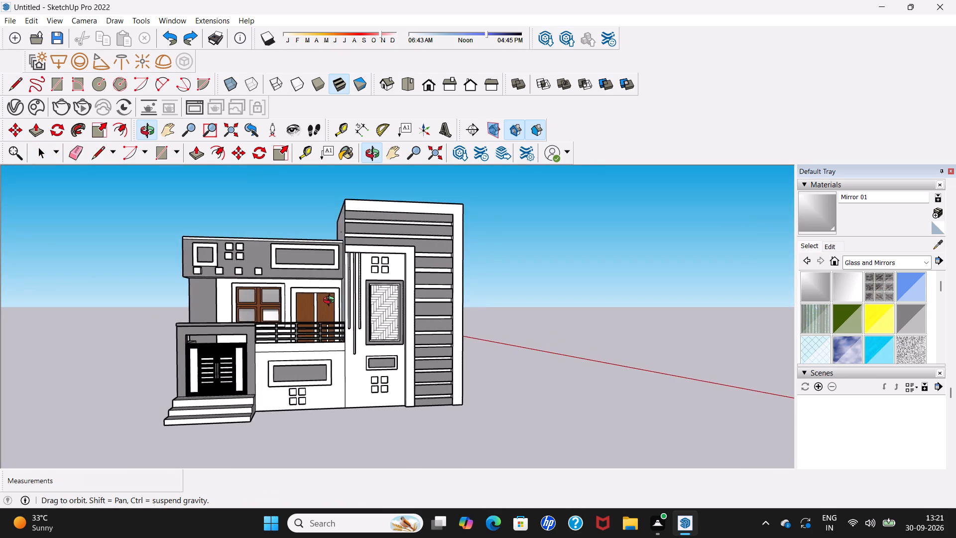
Delete the upper stray speck on the tower's white side wall, above the roof parapet.
middle_click_drag(331, 301, 435, 327)
scroll(363, 331, "up", 1)
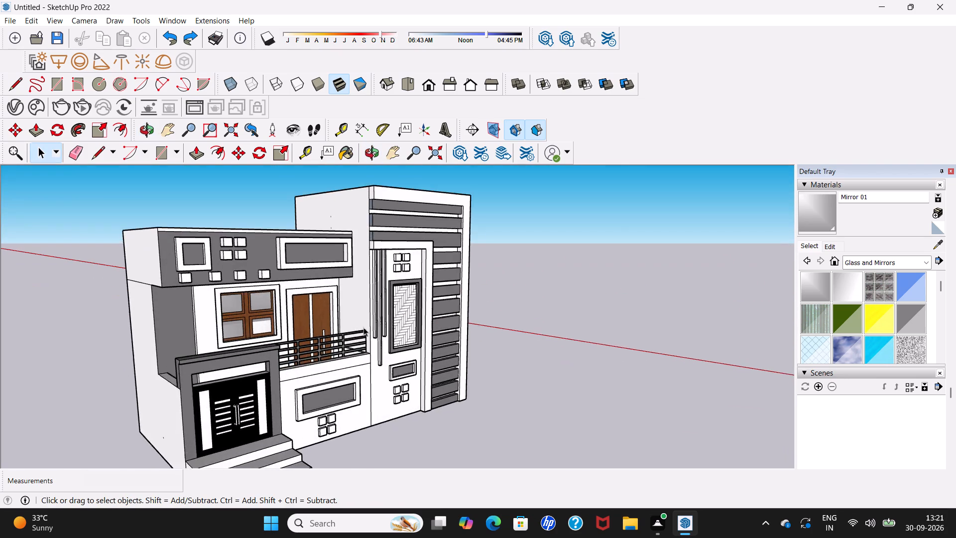
scroll(363, 327, "up", 2)
scroll(329, 222, "up", 1)
middle_click_drag(329, 222, 332, 228)
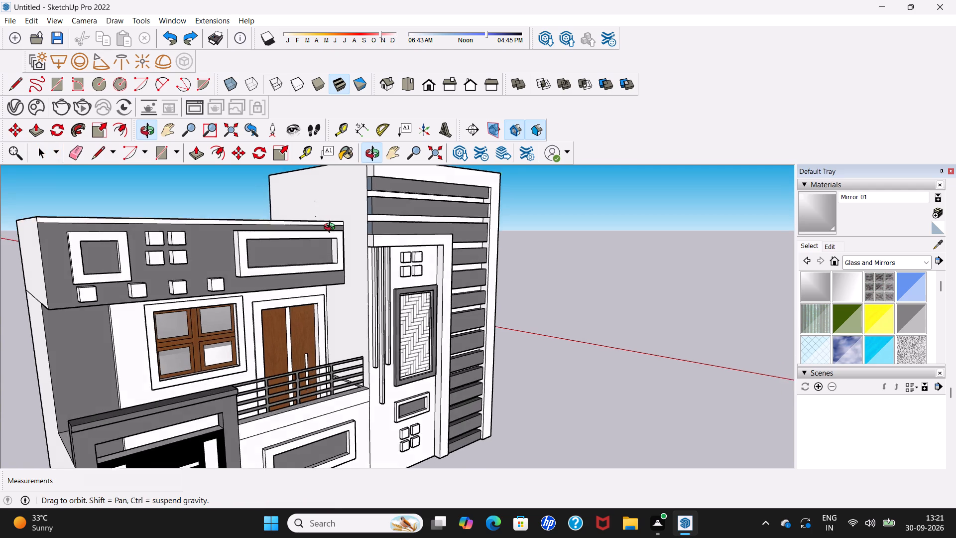
middle_click_drag(332, 228, 380, 327)
scroll(306, 191, "up", 2)
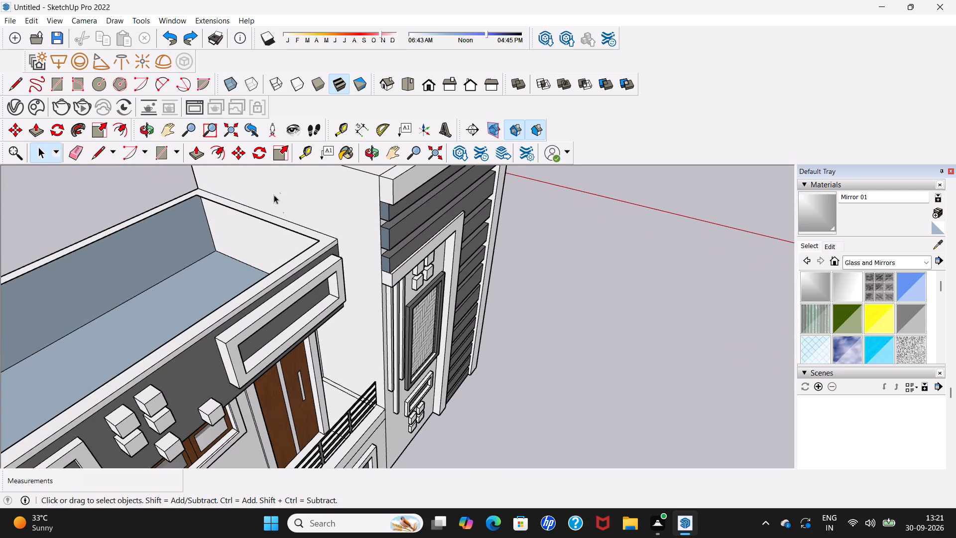
left_click(280, 192)
key("Delete")
Examine the full front elevation from above, from near ground level and at a slight angle.
scroll(349, 225, "down", 6)
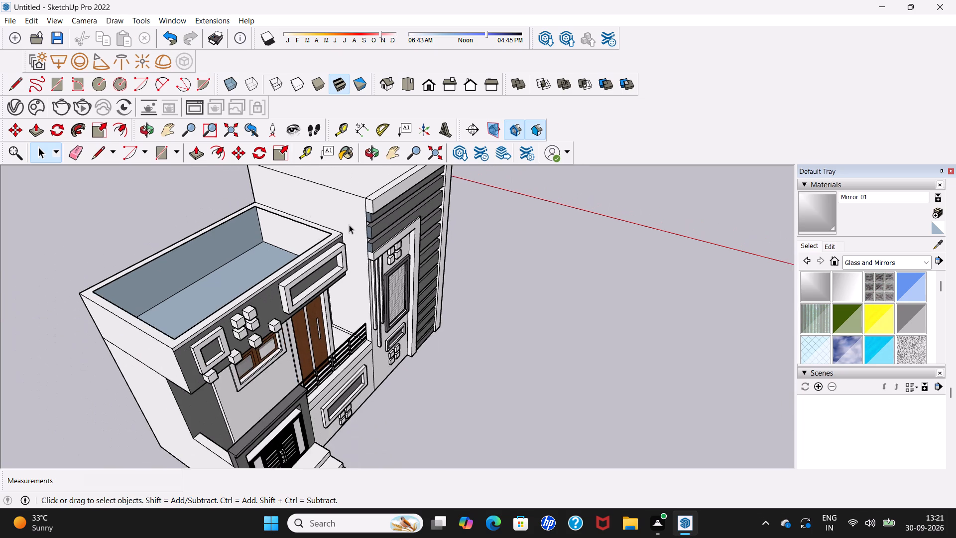
scroll(349, 225, "down", 2)
middle_click_drag(348, 225, 164, 187)
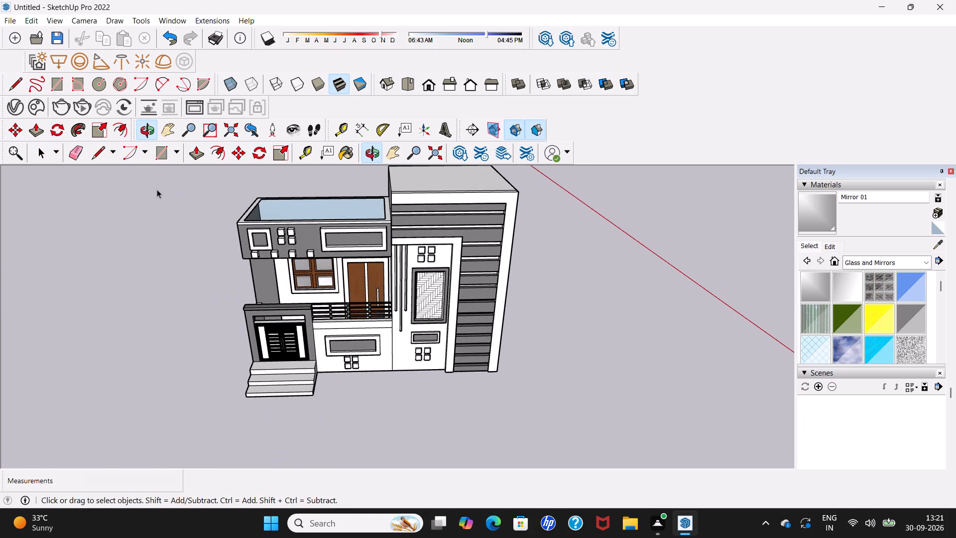
middle_click_drag(317, 276, 316, 193)
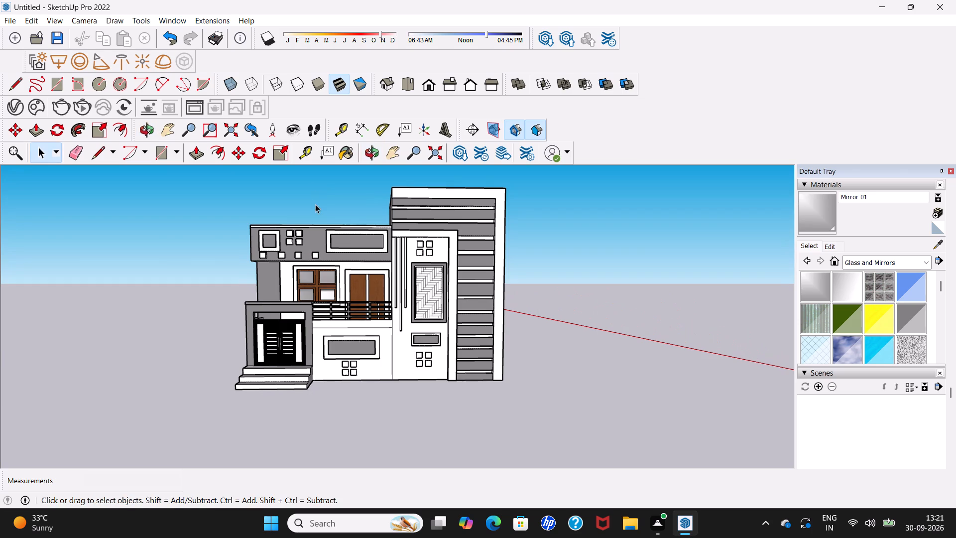
middle_click_drag(370, 314, 370, 303)
scroll(370, 303, "up", 1)
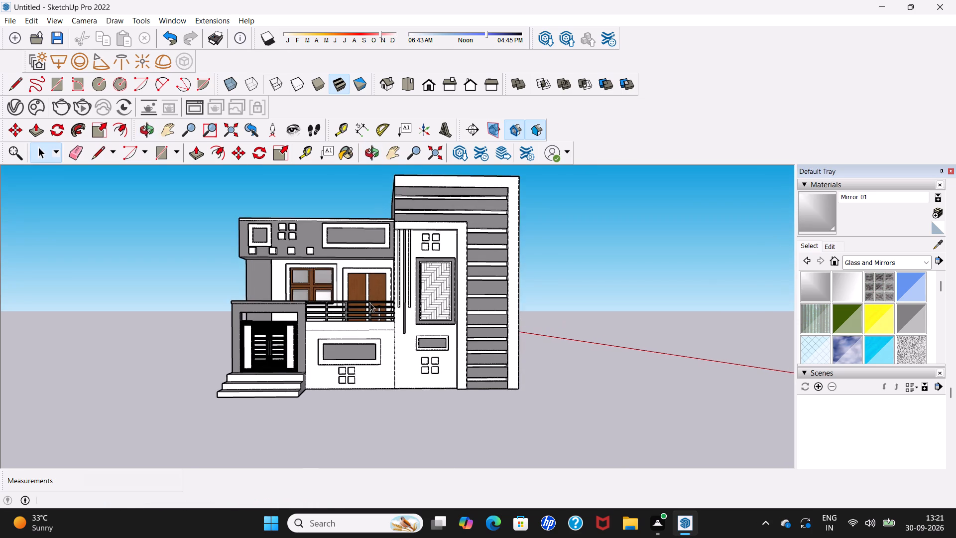
scroll(370, 303, "up", 2)
scroll(360, 293, "down", 2)
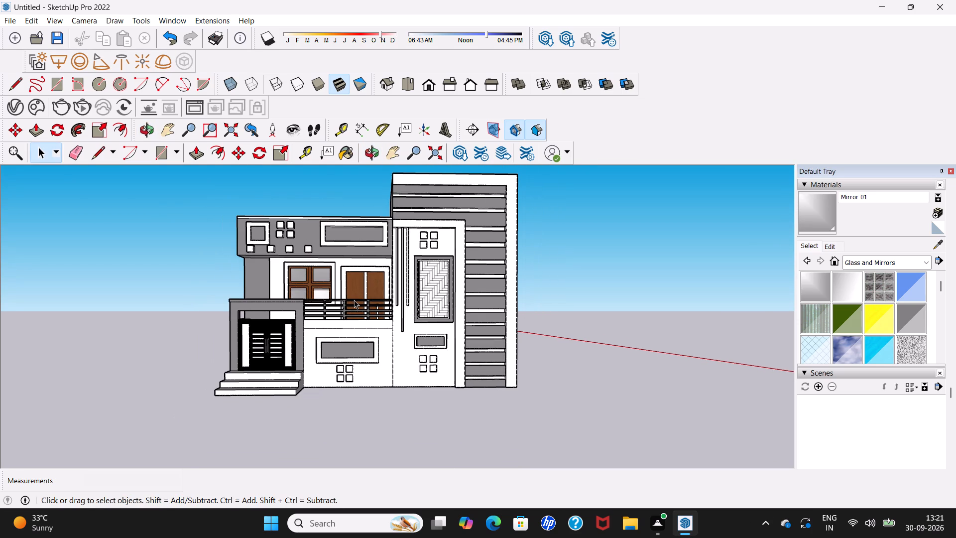
scroll(354, 299, "up", 5)
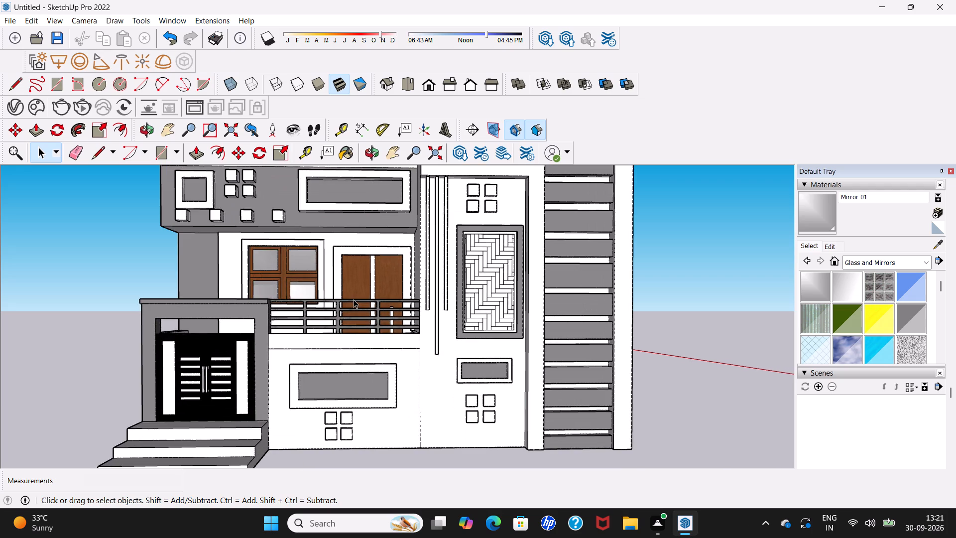
scroll(354, 299, "down", 4)
middle_click_drag(349, 303, 324, 340)
scroll(322, 339, "down", 3)
middle_click_drag(322, 339, 426, 337)
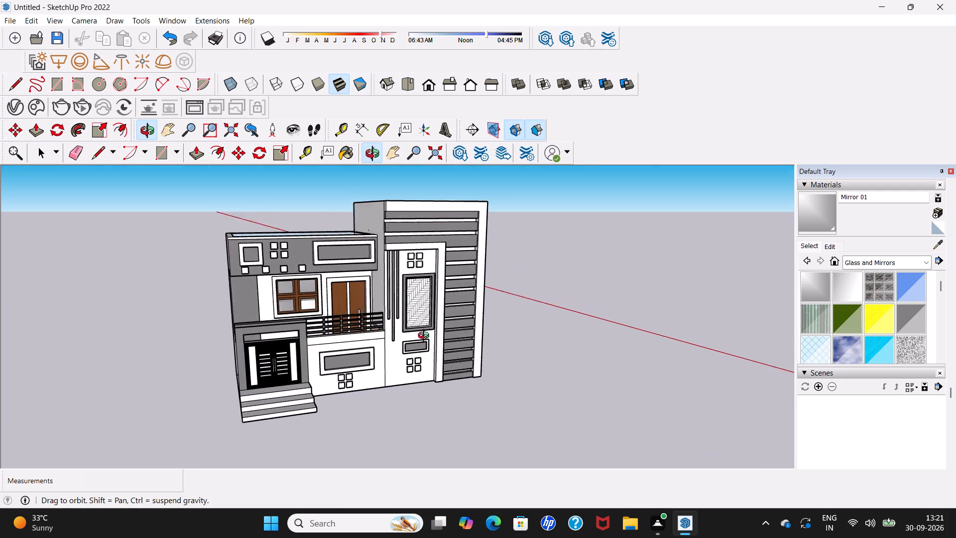
middle_click_drag(426, 337, 354, 347)
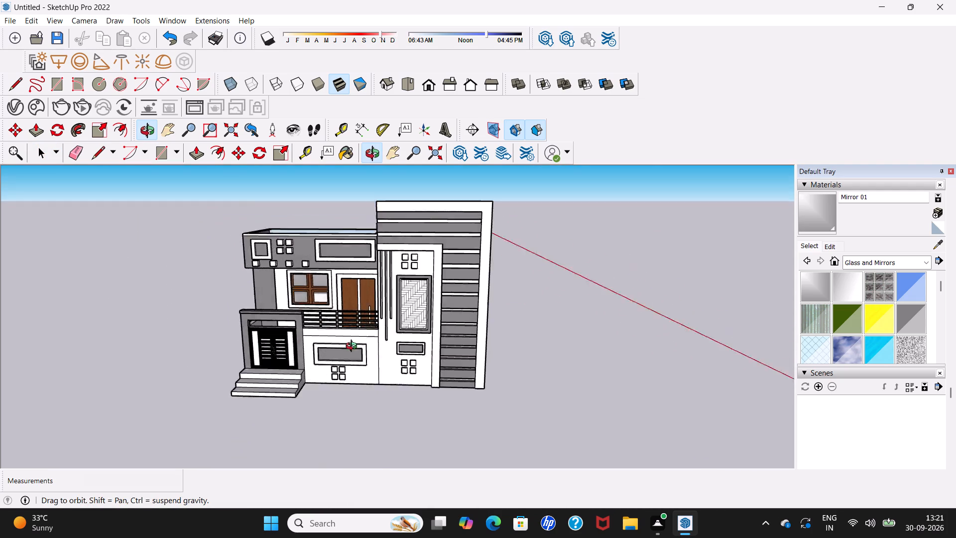
Delete the remaining stray speck on the tower's white side wall, just above the roof parapet.
middle_click_drag(354, 347, 563, 356)
scroll(514, 292, "up", 5)
scroll(236, 171, "up", 1)
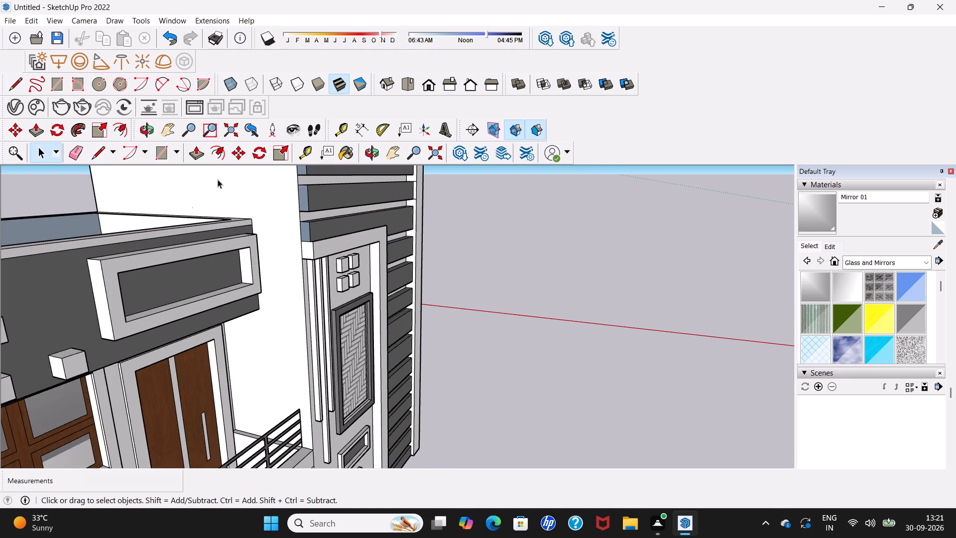
scroll(218, 179, "up", 1)
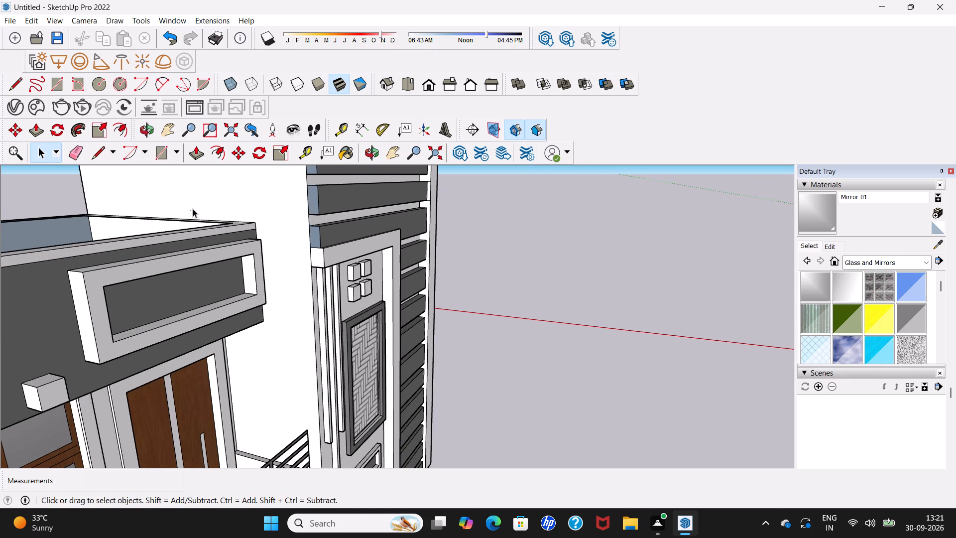
left_click(190, 209)
key("Delete")
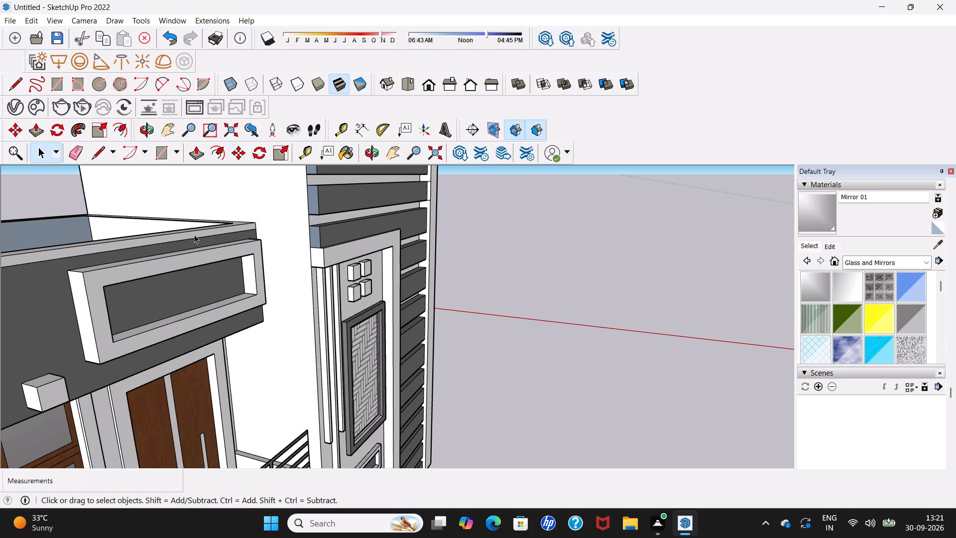
Examine the whole house from the front and at an angle, including its side walls, from above and near ground level.
scroll(242, 238, "down", 19)
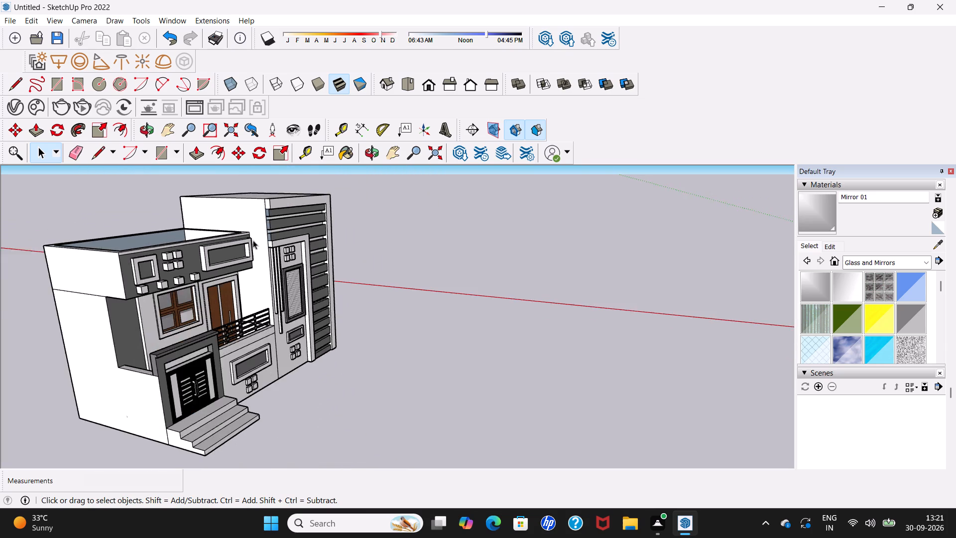
scroll(253, 240, "down", 4)
middle_click_drag(253, 248, 30, 248)
scroll(360, 222, "up", 3)
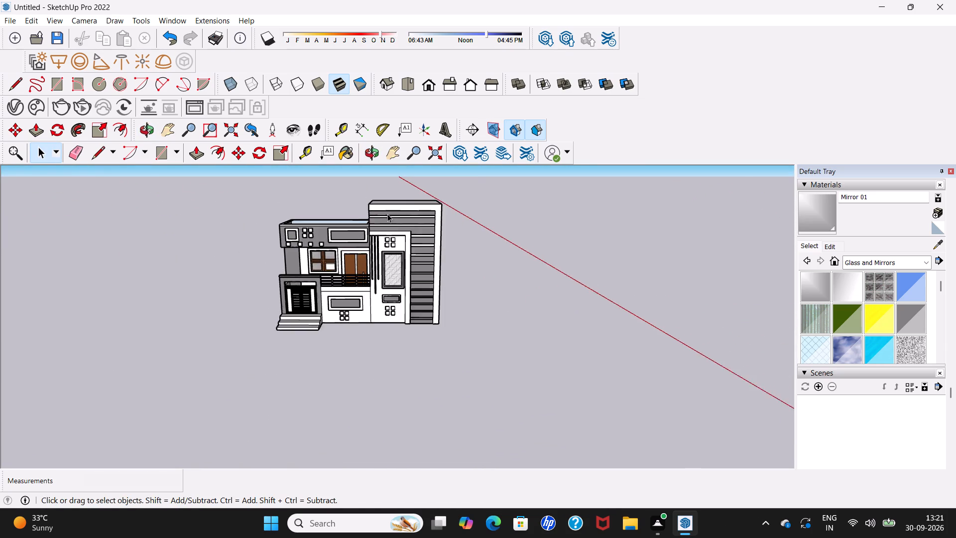
scroll(387, 214, "up", 8)
middle_click_drag(386, 297, 385, 291)
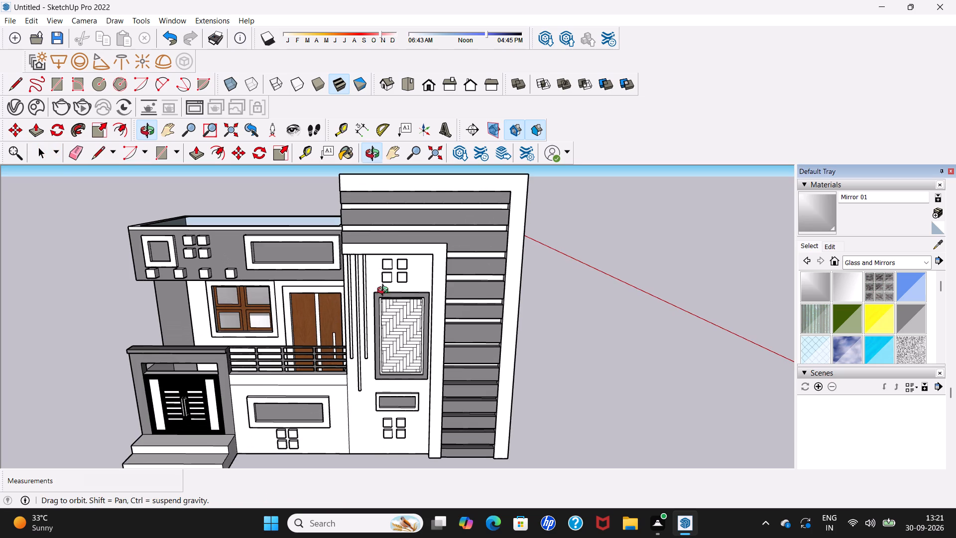
middle_click_drag(385, 291, 391, 230)
middle_click_drag(287, 339, 438, 344)
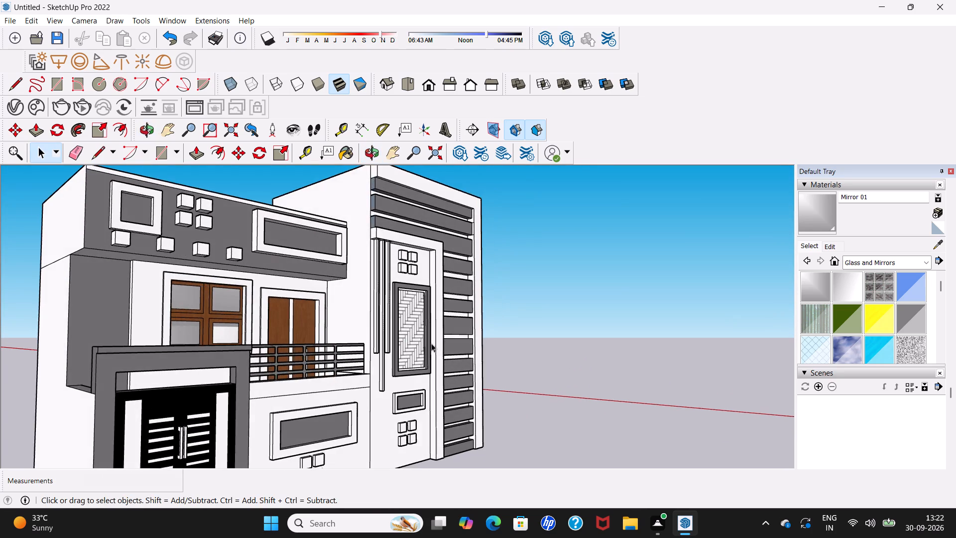
scroll(348, 323, "down", 9)
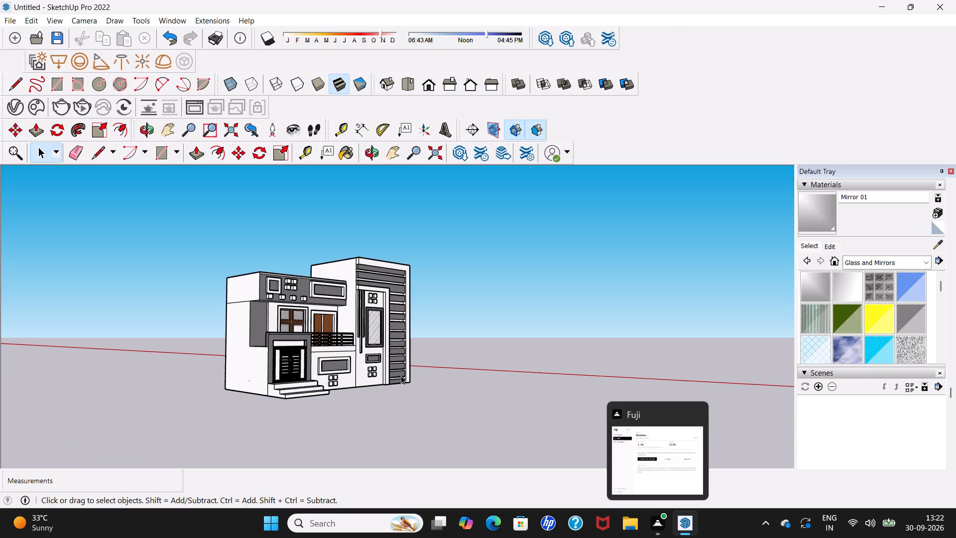
middle_click_drag(334, 352, 160, 357)
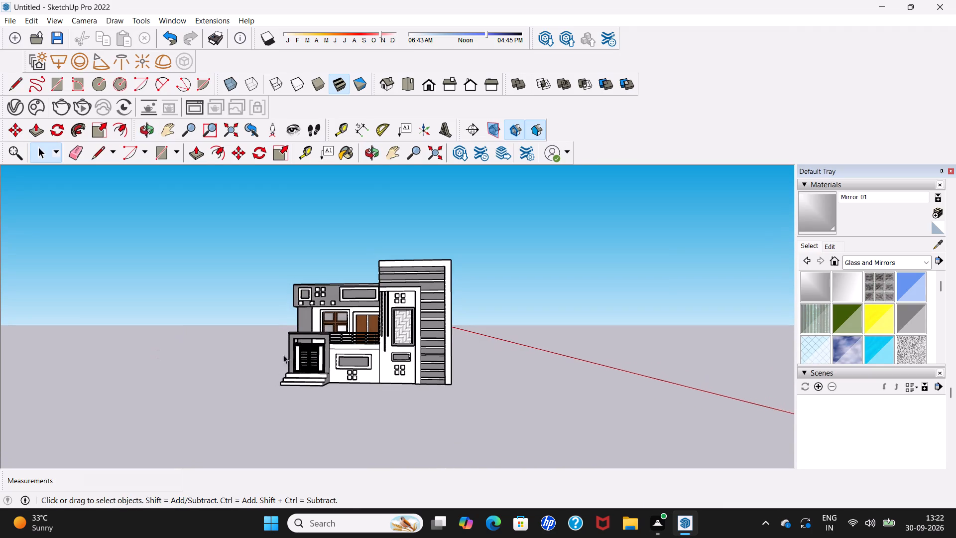
scroll(392, 347, "up", 8)
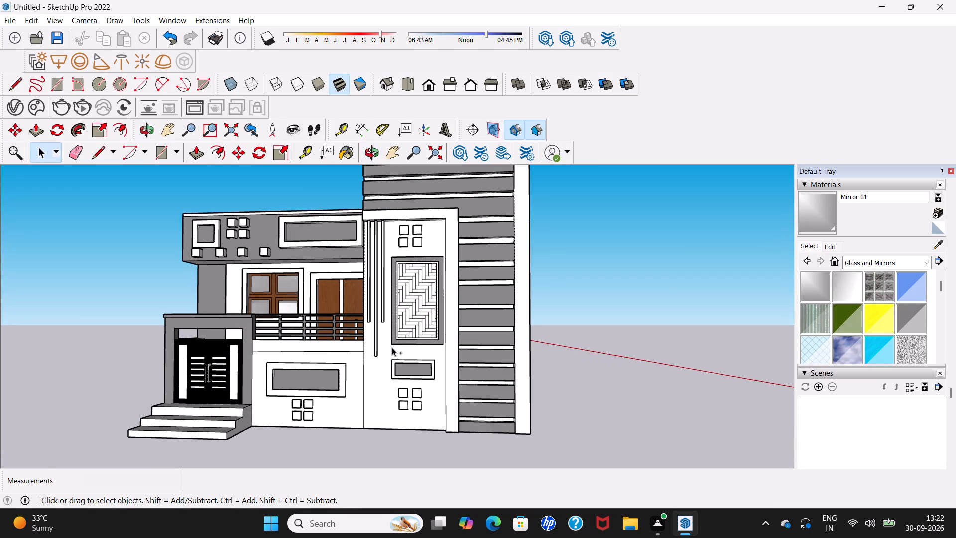
Save the model in the Documents folder as "pravisth 05", in SketchUp Models format.
key("ctrl+s")
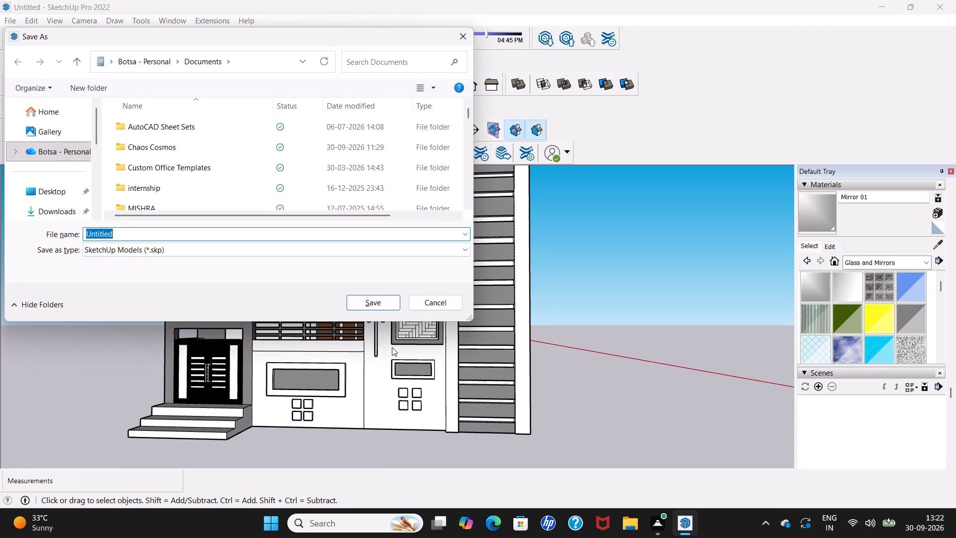
key("space")
type("pravisth")
key("space")
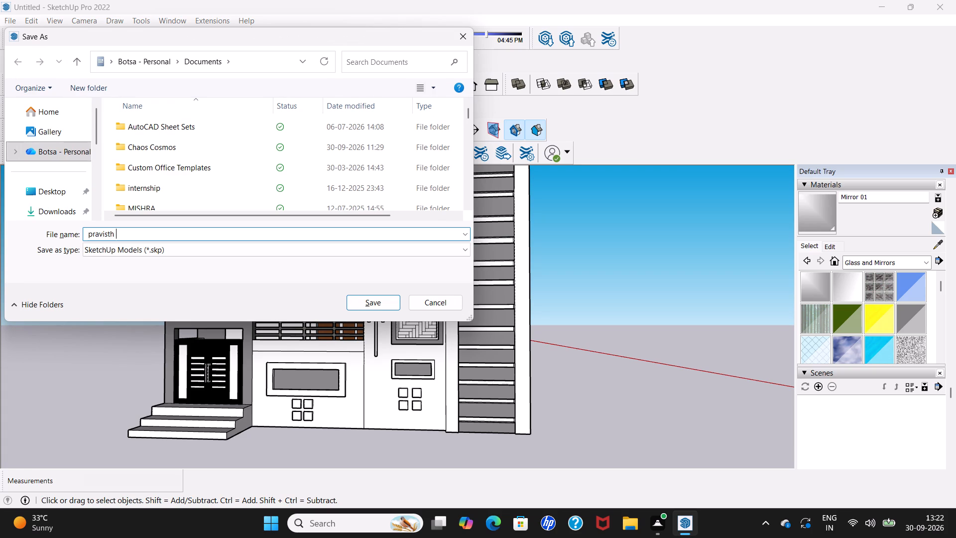
type("05")
left_click(378, 304)
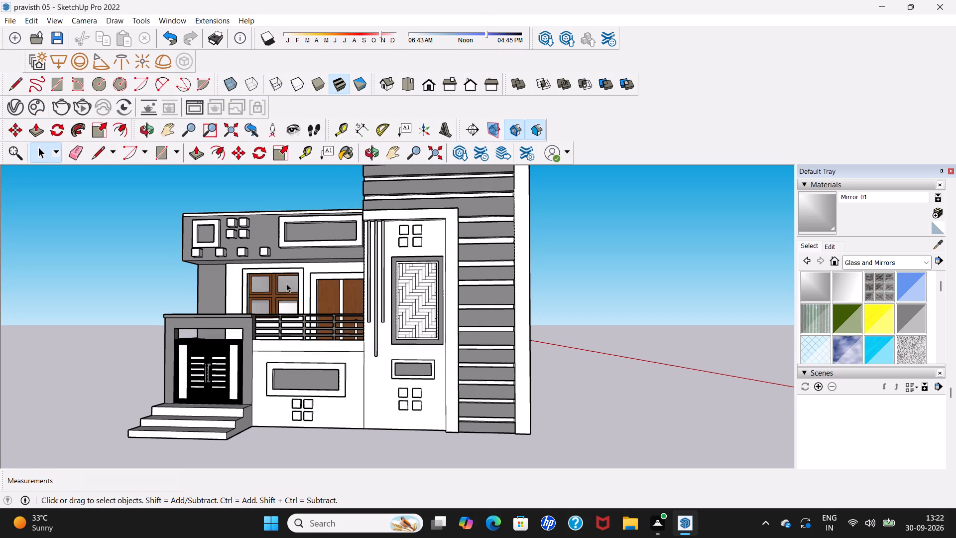
Start a 2D graphic export of the front view as a JPEG image and begin extending the file name "pravisth 05".
left_click(6, 21)
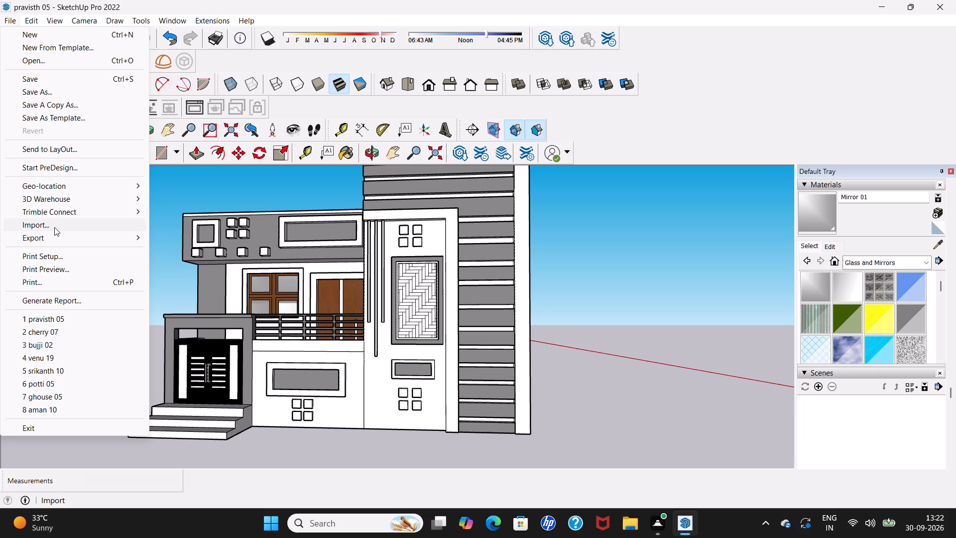
left_click(56, 236)
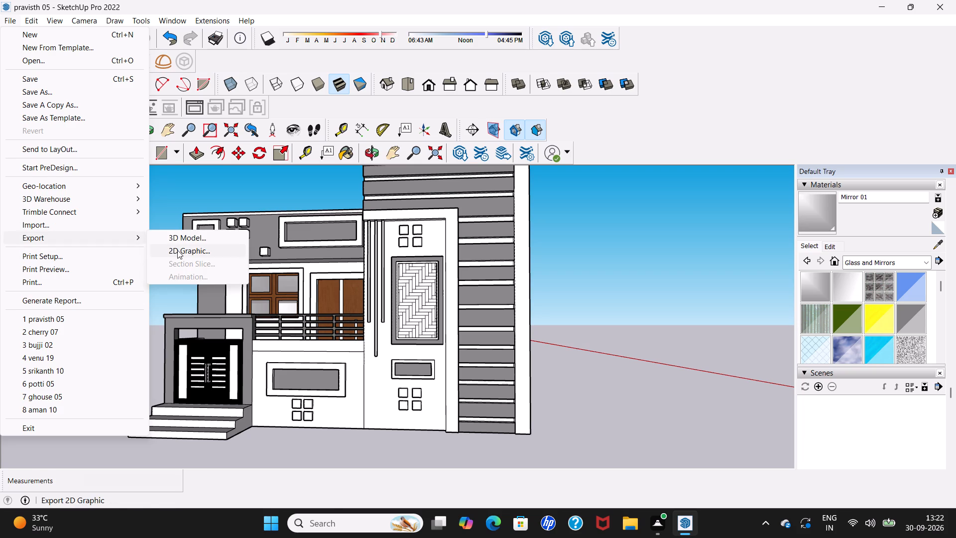
left_click(177, 250)
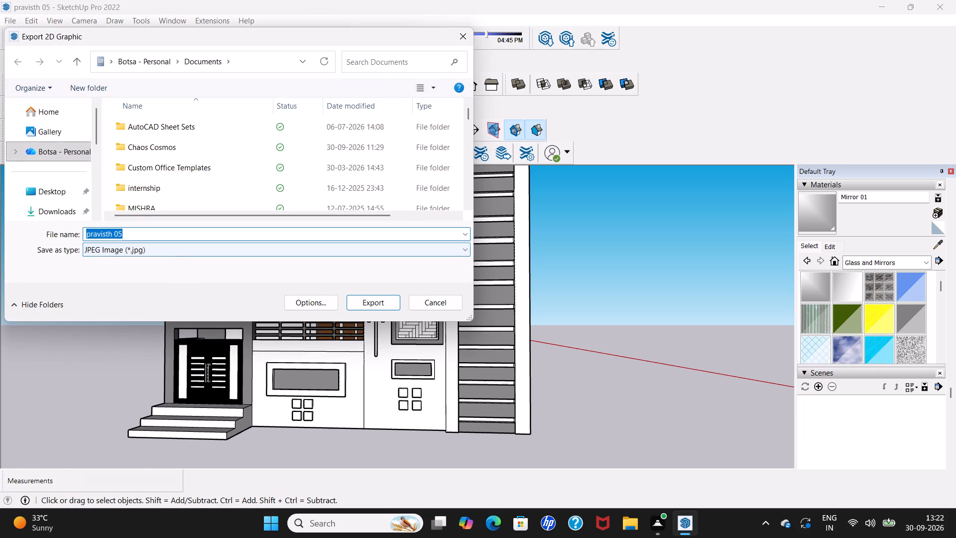
left_click(168, 232)
key("space")
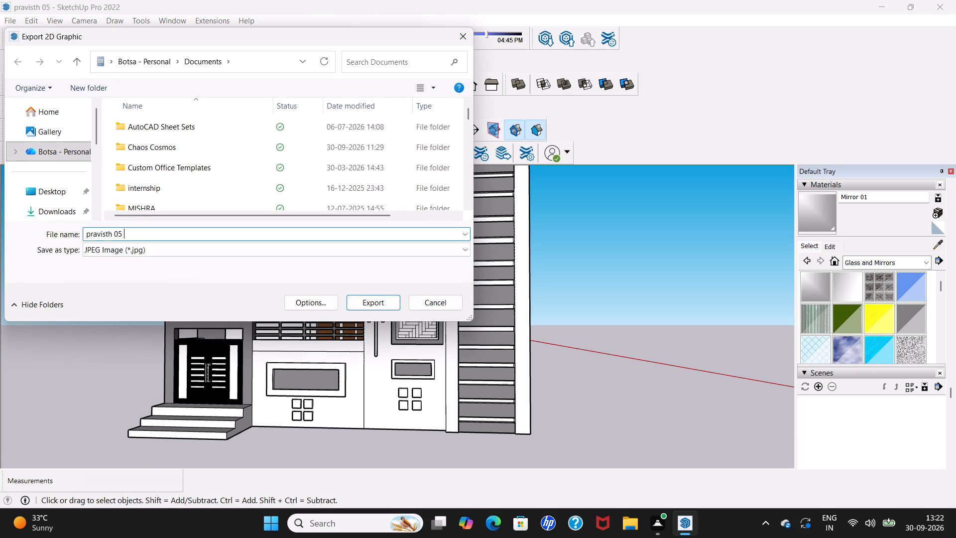
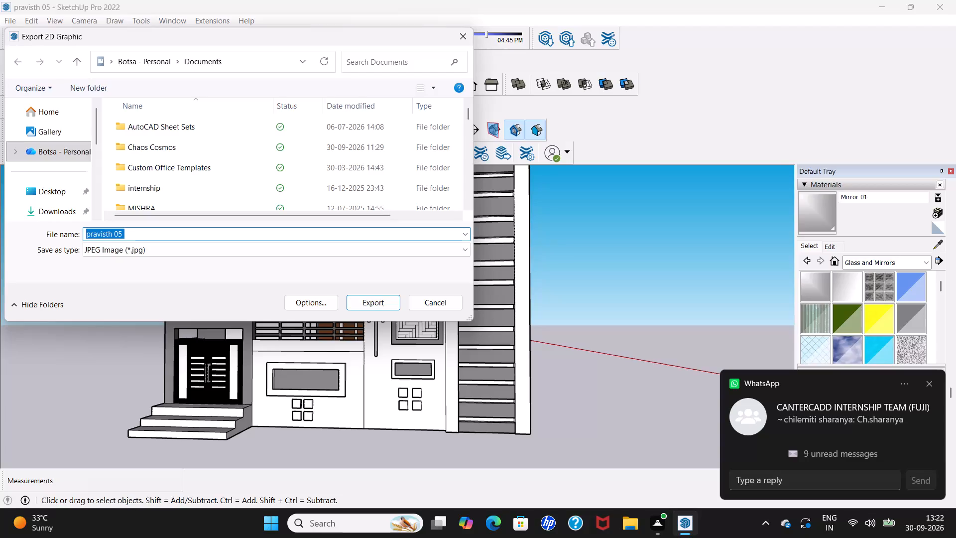
Name the JPEG image "pravisth 05 PDF" and export it to the Documents folder.
left_click(129, 235)
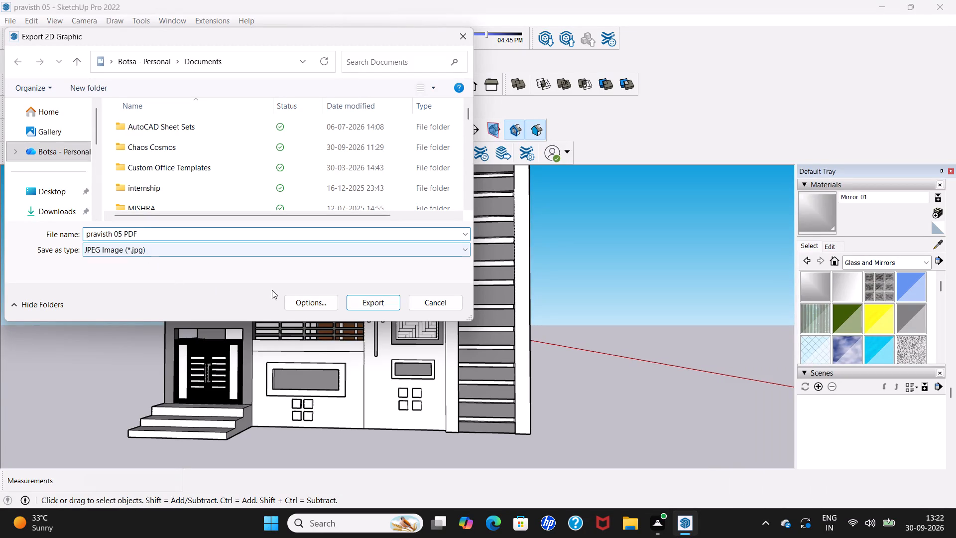
left_click(363, 302)
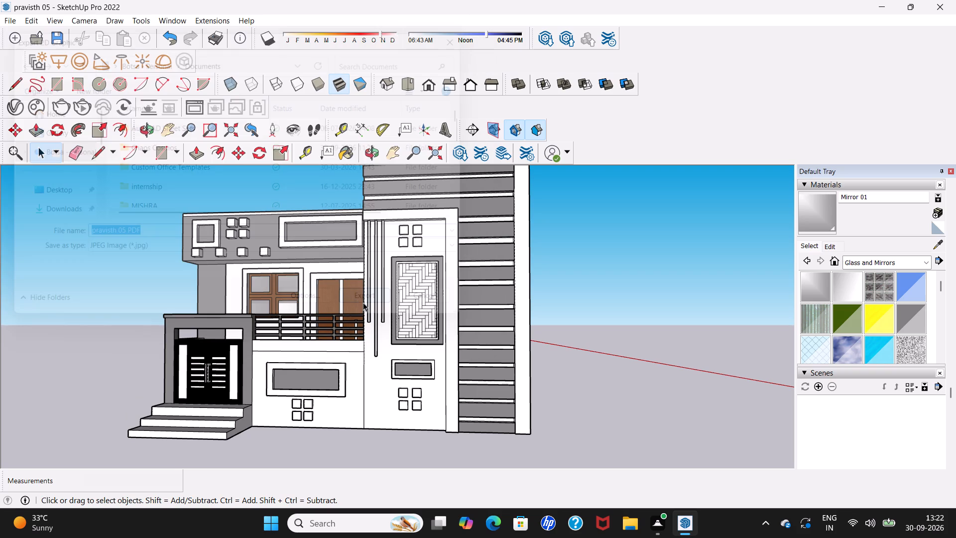